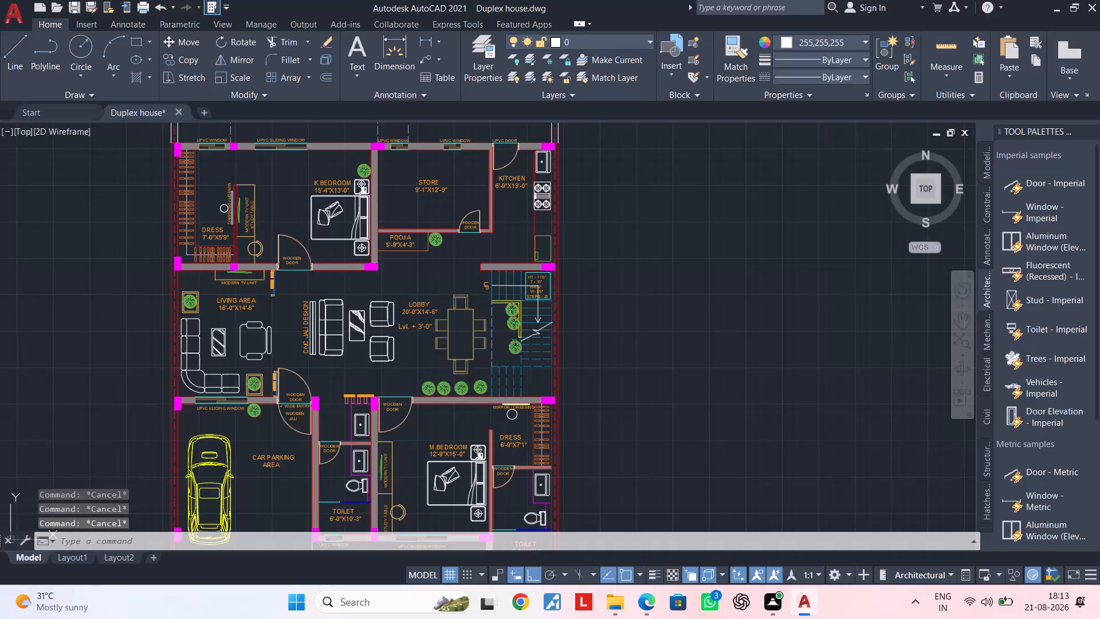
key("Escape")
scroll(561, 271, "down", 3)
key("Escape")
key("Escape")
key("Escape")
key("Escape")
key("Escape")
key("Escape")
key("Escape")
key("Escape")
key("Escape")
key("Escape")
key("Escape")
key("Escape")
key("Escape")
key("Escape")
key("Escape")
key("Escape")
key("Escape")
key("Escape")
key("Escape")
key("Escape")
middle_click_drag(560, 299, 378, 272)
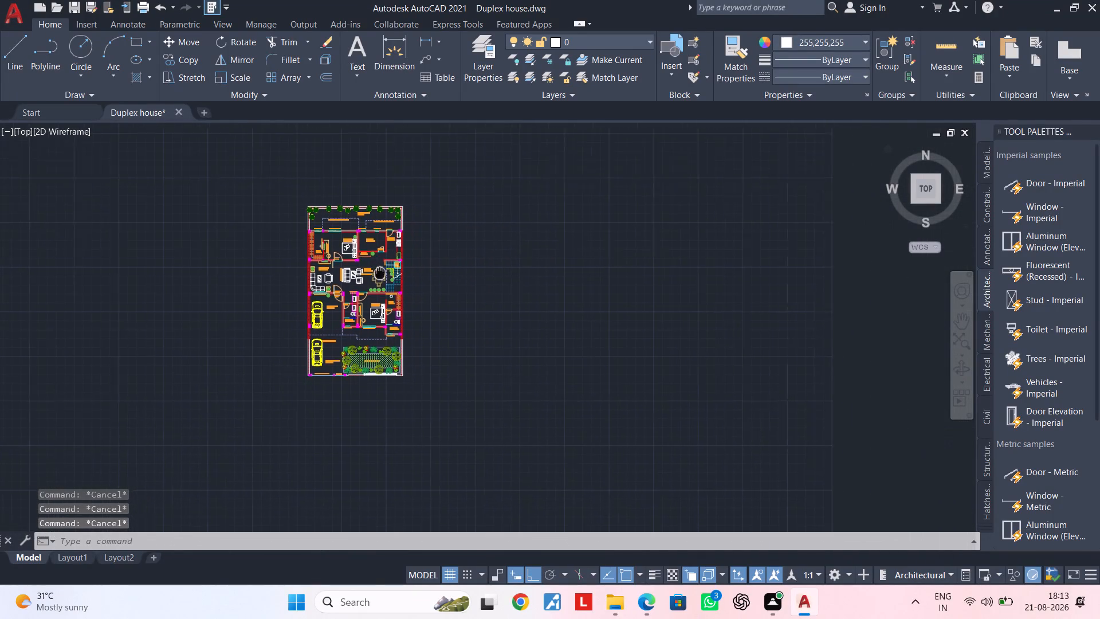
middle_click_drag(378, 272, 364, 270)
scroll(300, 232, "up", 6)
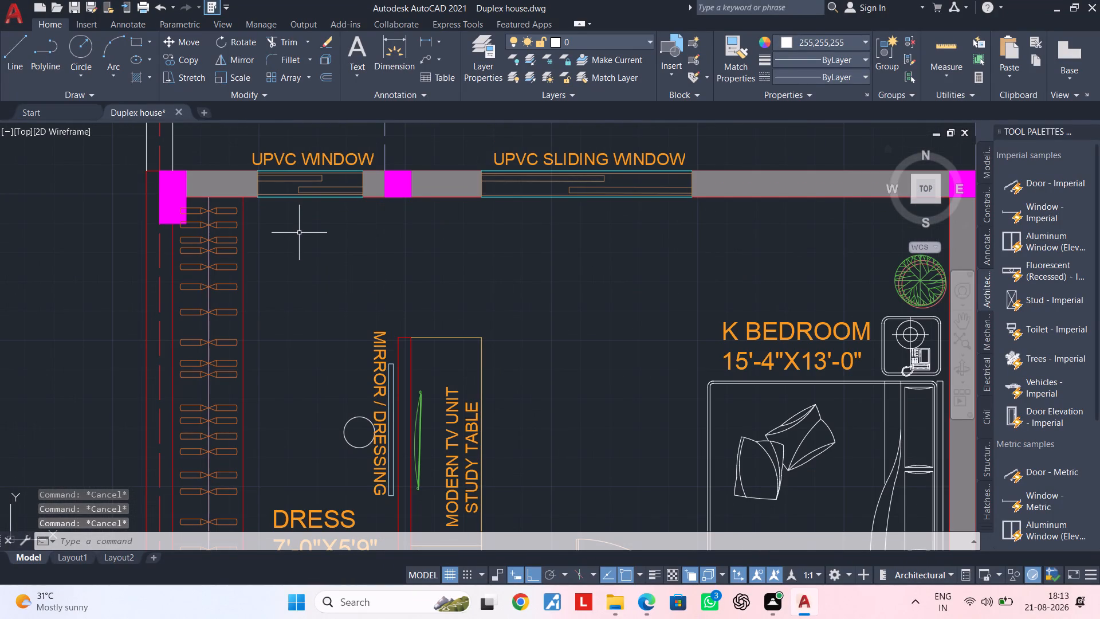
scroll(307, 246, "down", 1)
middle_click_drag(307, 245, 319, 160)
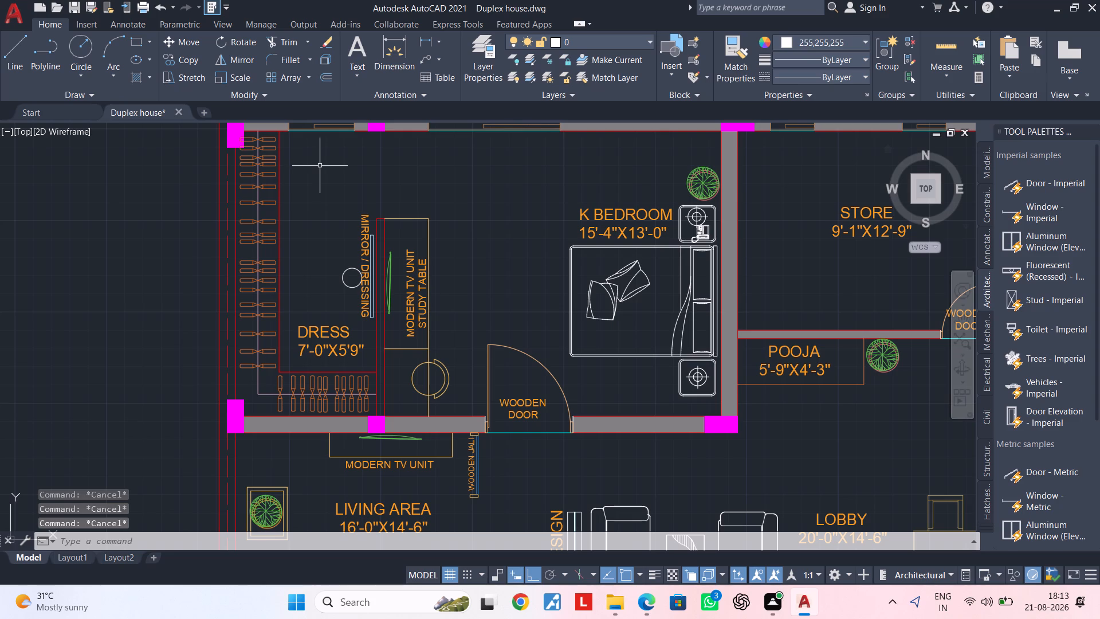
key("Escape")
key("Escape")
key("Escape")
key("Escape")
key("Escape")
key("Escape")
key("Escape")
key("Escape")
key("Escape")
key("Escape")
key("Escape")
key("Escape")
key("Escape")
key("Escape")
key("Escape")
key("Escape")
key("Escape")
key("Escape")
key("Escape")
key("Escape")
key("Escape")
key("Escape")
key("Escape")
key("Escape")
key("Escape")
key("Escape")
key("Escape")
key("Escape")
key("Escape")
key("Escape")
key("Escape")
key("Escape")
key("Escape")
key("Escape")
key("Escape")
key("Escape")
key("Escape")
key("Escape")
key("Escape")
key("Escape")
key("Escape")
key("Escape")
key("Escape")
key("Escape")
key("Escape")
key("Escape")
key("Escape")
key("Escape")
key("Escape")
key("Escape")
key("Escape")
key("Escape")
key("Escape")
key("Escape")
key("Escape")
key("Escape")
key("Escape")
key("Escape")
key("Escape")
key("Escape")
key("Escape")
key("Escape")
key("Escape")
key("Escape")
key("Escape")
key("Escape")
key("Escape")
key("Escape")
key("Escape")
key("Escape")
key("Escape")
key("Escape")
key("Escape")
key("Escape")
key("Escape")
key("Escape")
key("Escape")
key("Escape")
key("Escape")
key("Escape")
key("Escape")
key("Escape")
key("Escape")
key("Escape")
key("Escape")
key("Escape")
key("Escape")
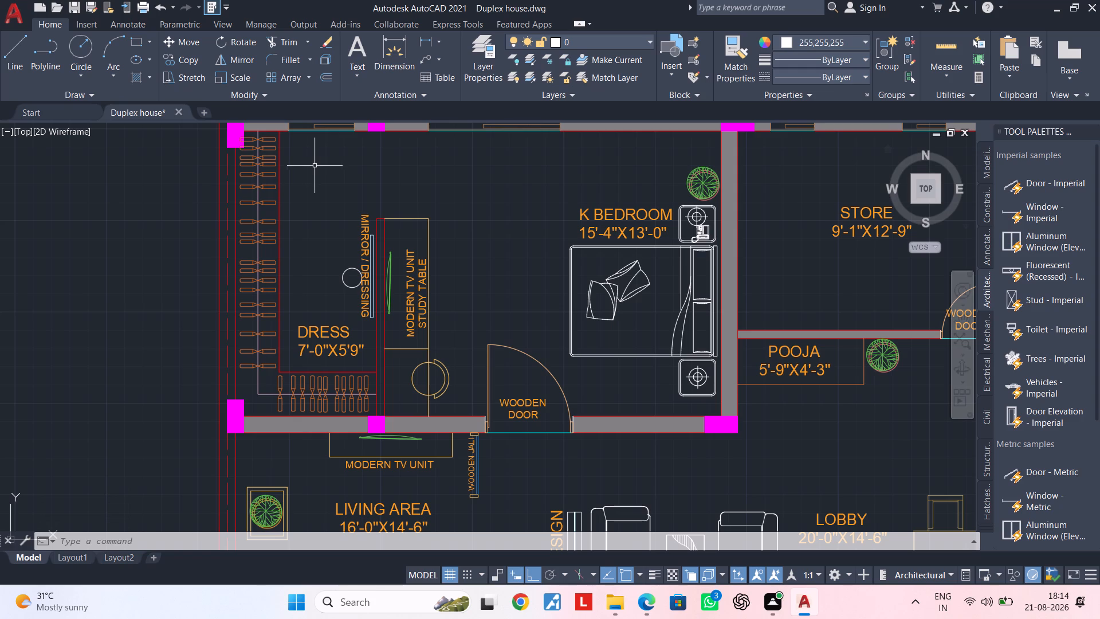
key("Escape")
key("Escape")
Examine the duplex ground floor plan, from the rear open area through the lobby and bedrooms to the front lawn.
scroll(350, 237, "down", 2)
middle_click_drag(354, 237, 222, 238)
key("Escape")
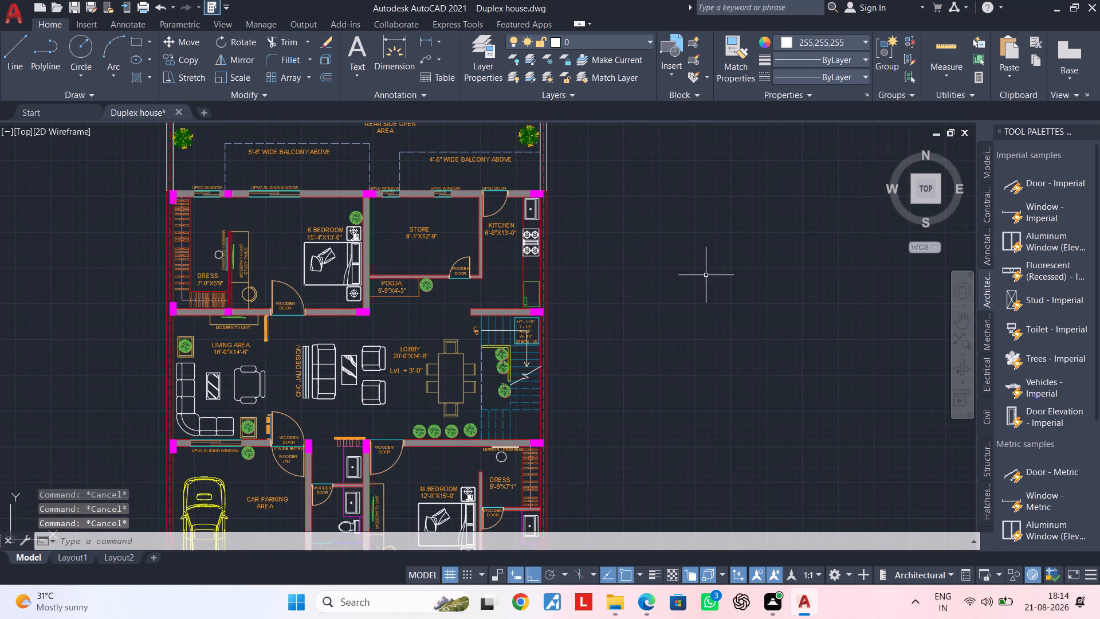
middle_click_drag(587, 276, 441, 267)
key("Escape")
scroll(461, 265, "down", 1)
middle_click_drag(447, 265, 332, 270)
key("Escape")
key("Escape")
middle_click_drag(360, 264, 388, 231)
key("Escape")
key("Escape")
middle_click_drag(445, 228, 382, 233)
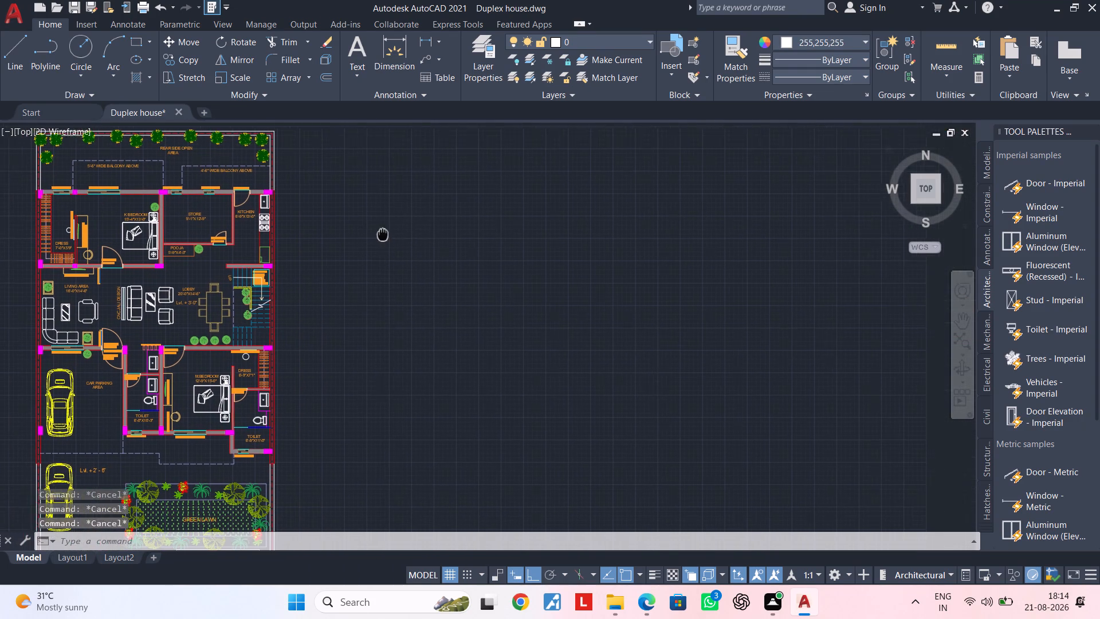
middle_click_drag(382, 233, 382, 228)
key("Escape")
middle_click_drag(408, 268, 436, 199)
middle_click_drag(425, 273, 497, 296)
key("Escape")
key("Escape")
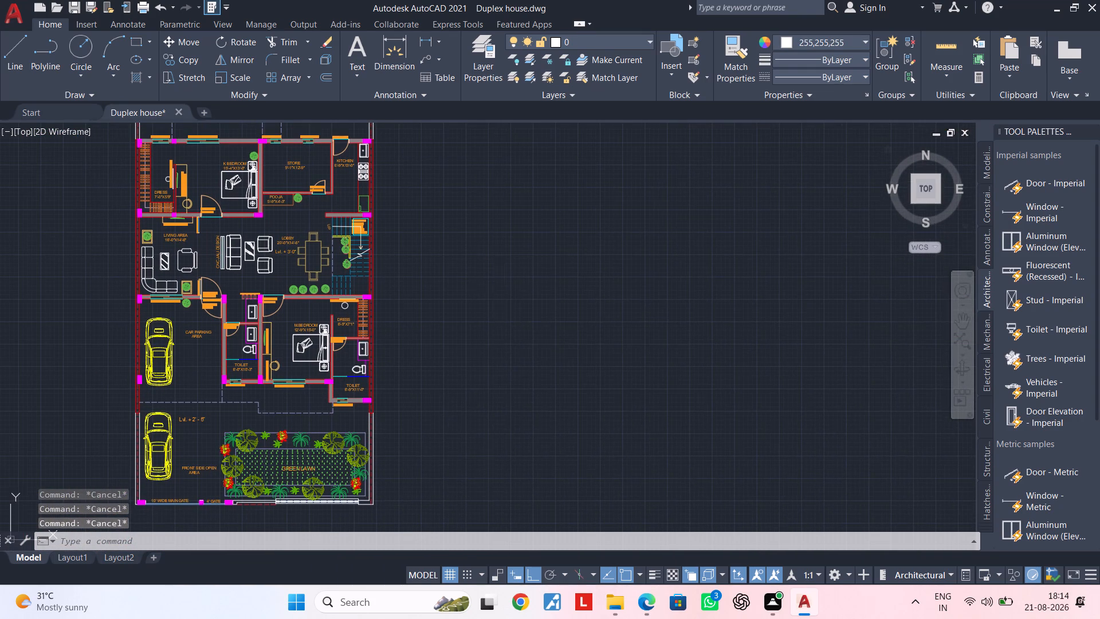
key("Escape")
middle_click_drag(493, 292, 531, 268)
key("Escape")
key("Escape")
key("Escape")
key("Escape")
key("Escape")
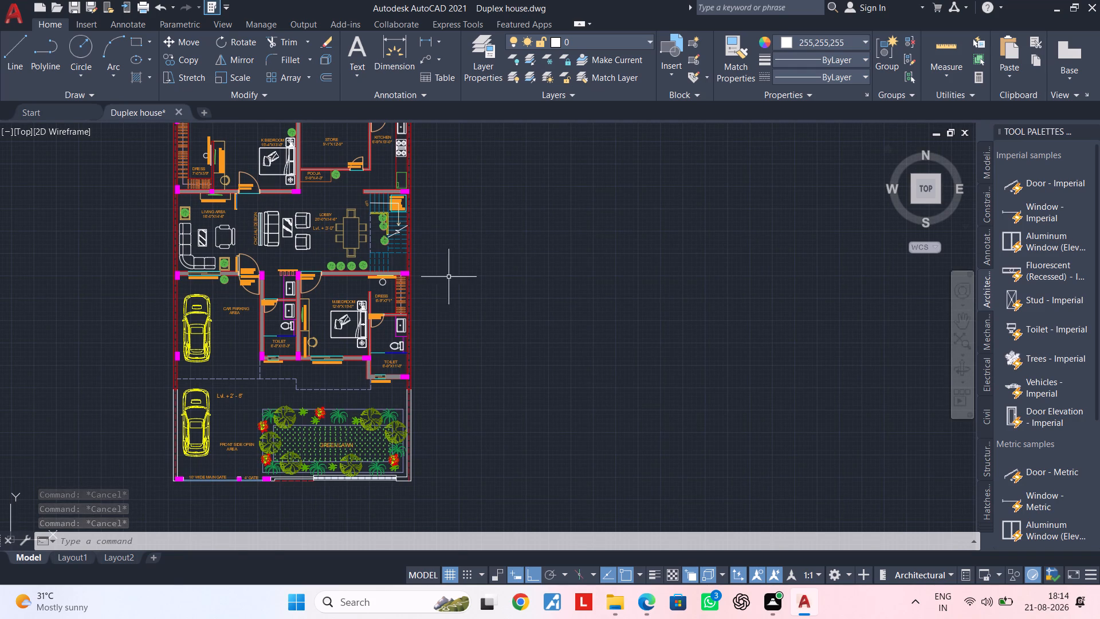
scroll(331, 289, "up", 3)
middle_click_drag(308, 278, 460, 254)
scroll(459, 254, "down", 2)
middle_click_drag(443, 270, 348, 320)
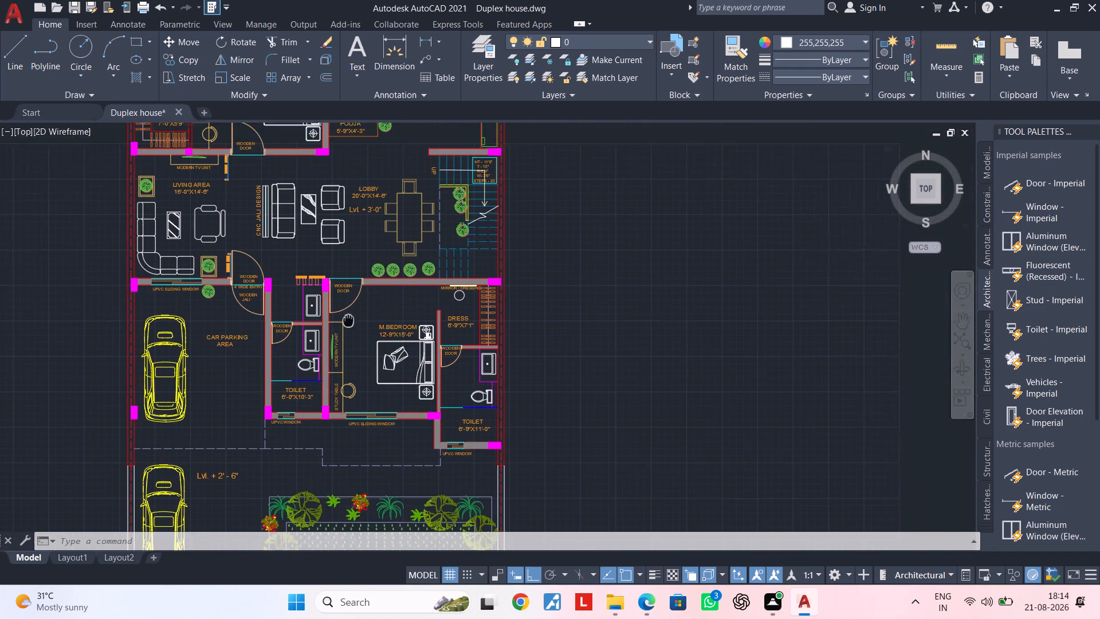
middle_click_drag(348, 320, 404, 437)
scroll(259, 303, "up", 3)
scroll(342, 281, "down", 2)
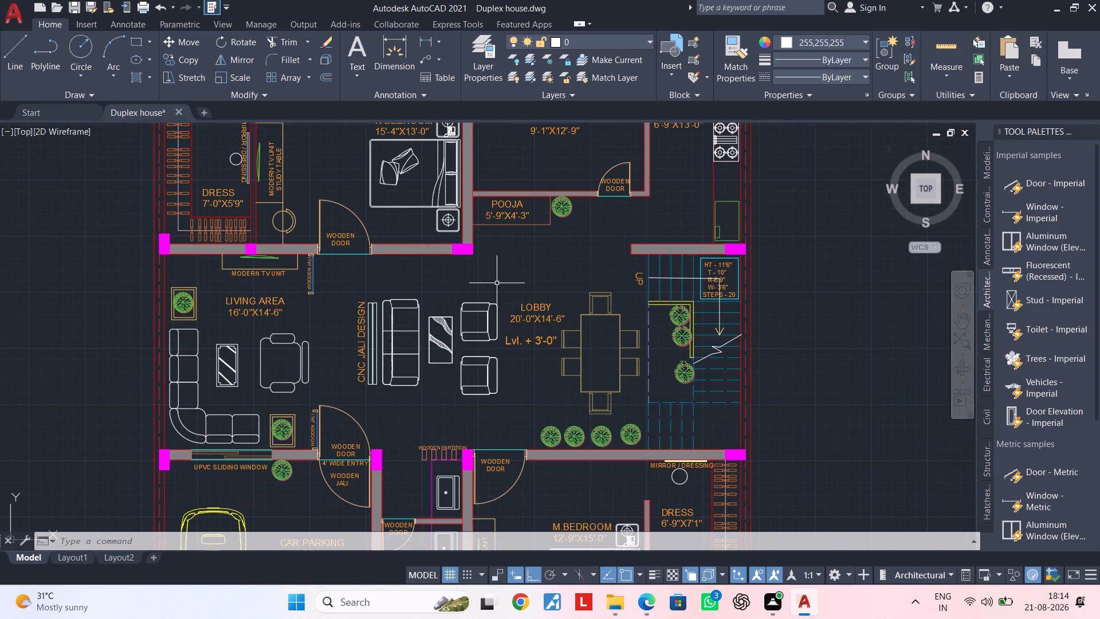
middle_click_drag(493, 283, 139, 298)
scroll(542, 277, "down", 1)
middle_click_drag(439, 276, 255, 282)
key("Escape")
key("Escape")
scroll(520, 272, "down", 1)
middle_click_drag(520, 272, 548, 224)
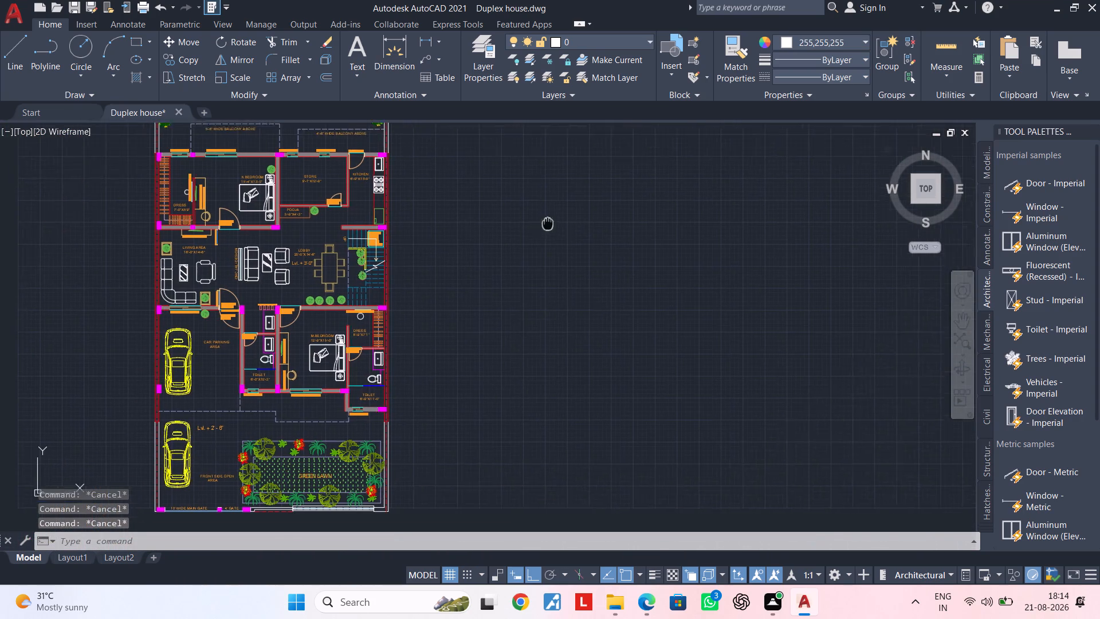
Examine the staircase, lobby, master bedroom with dressing area, car parking and green lawn of the duplex floor plan.
middle_click_drag(548, 224, 558, 212)
key("Escape")
middle_click_drag(518, 304, 541, 253)
scroll(410, 165, "up", 3)
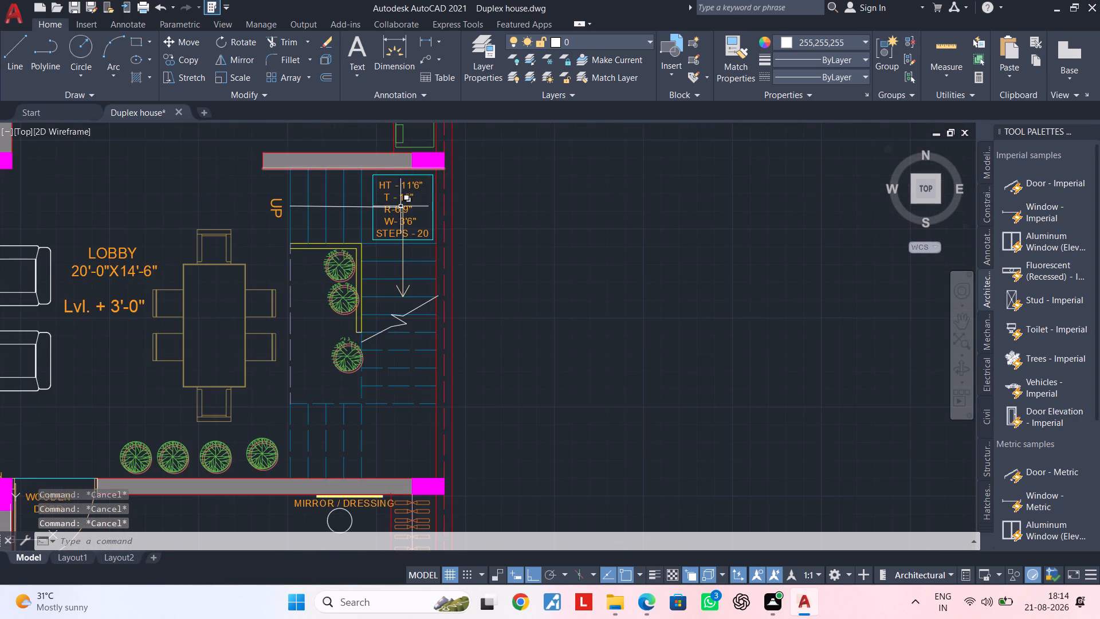
scroll(398, 226, "up", 3)
scroll(398, 226, "down", 3)
middle_click_drag(403, 217, 422, 168)
middle_click_drag(446, 300, 481, 184)
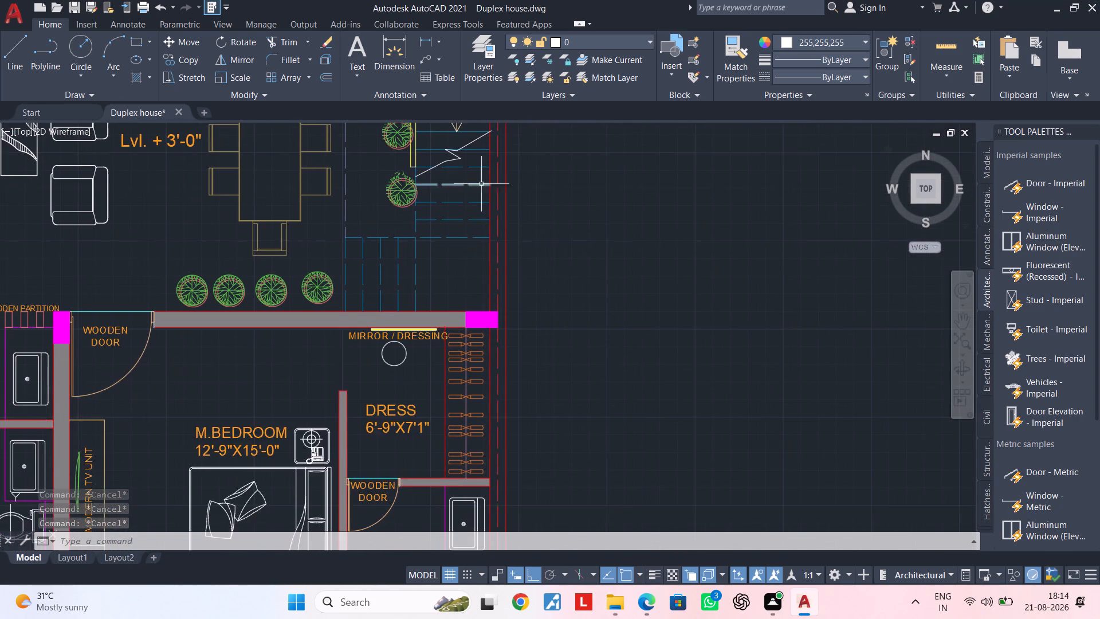
middle_click_drag(478, 261, 497, 222)
middle_click_drag(478, 317, 529, 205)
scroll(457, 324, "down", 2)
middle_click_drag(461, 318, 526, 173)
key("Escape")
key("Escape")
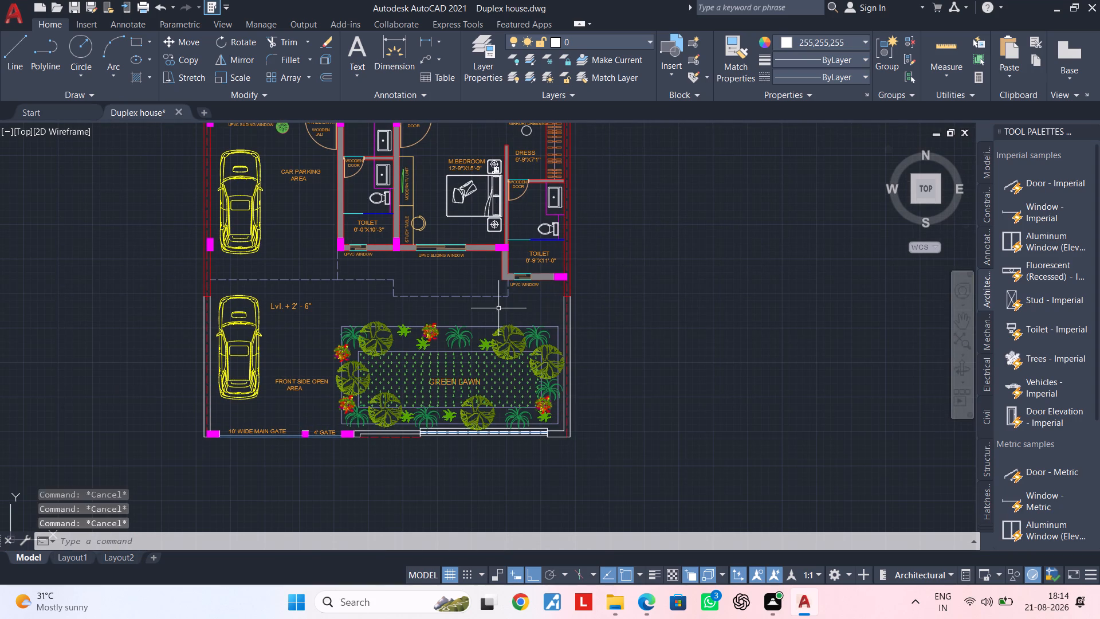
key("Escape")
key("Escape")
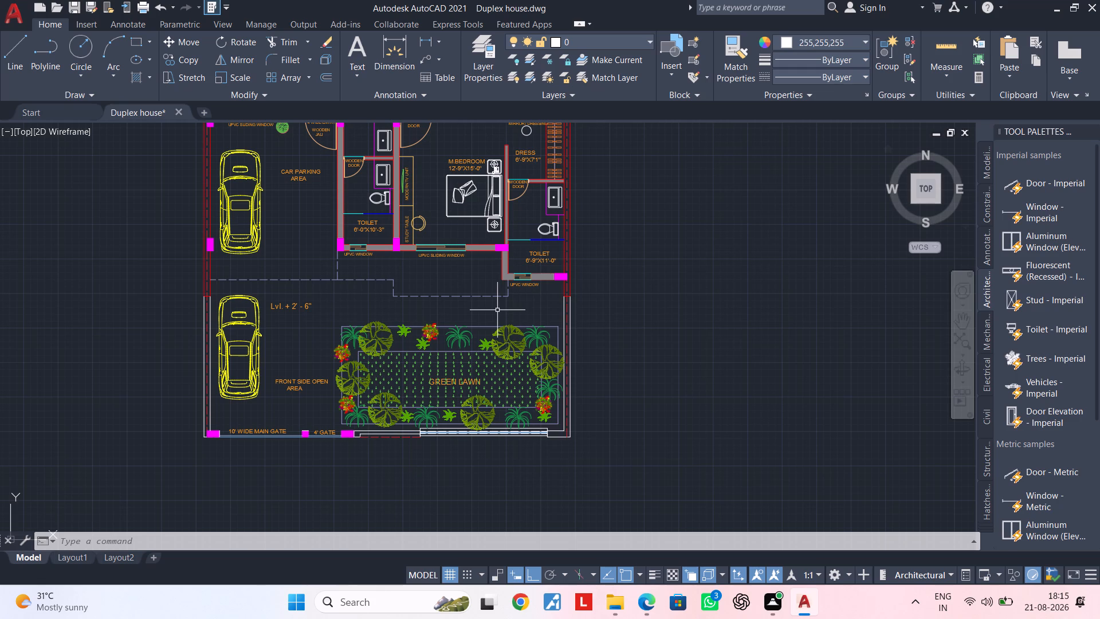
Close the Tool Palettes to free up drawing space.
scroll(689, 285, "down", 2)
middle_click_drag(704, 281, 490, 319)
key("Escape")
key("Escape")
left_click(1093, 130)
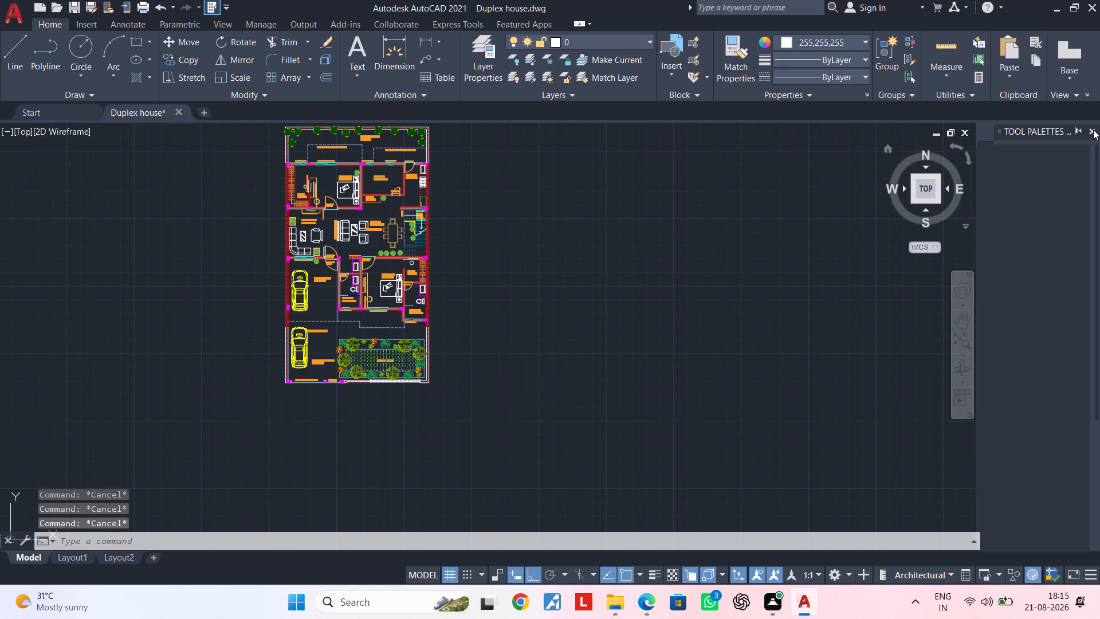
Save the Duplex house drawing.
middle_click_drag(682, 228, 583, 325)
middle_click_drag(581, 318, 573, 283)
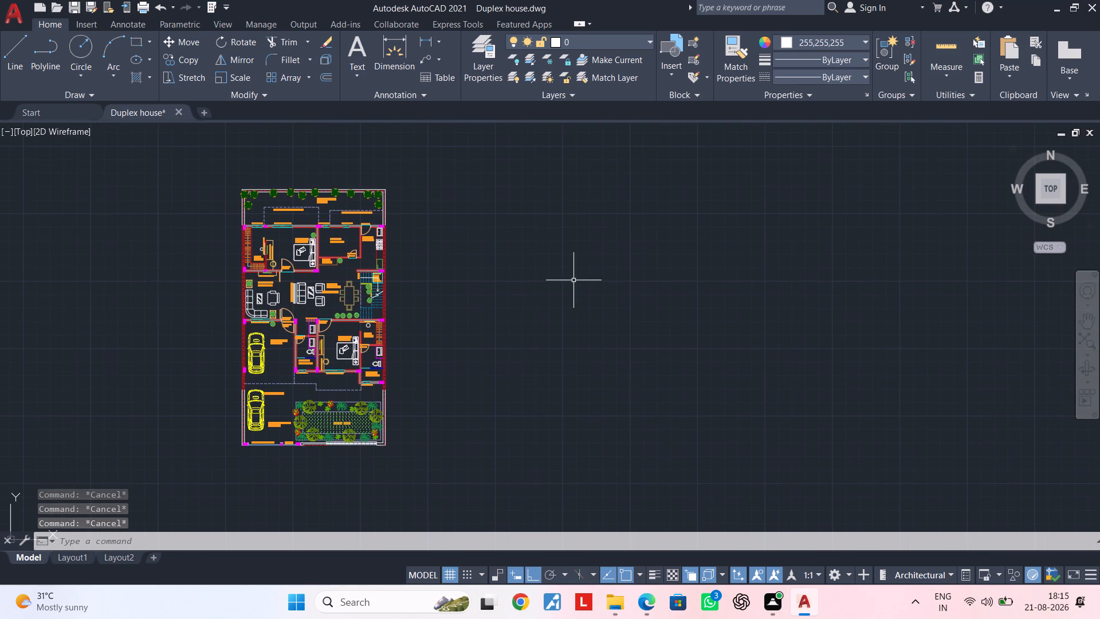
key("ctrl+s")
key("ctrl+s")
key("ctrl+s")
key("Escape")
key("Escape")
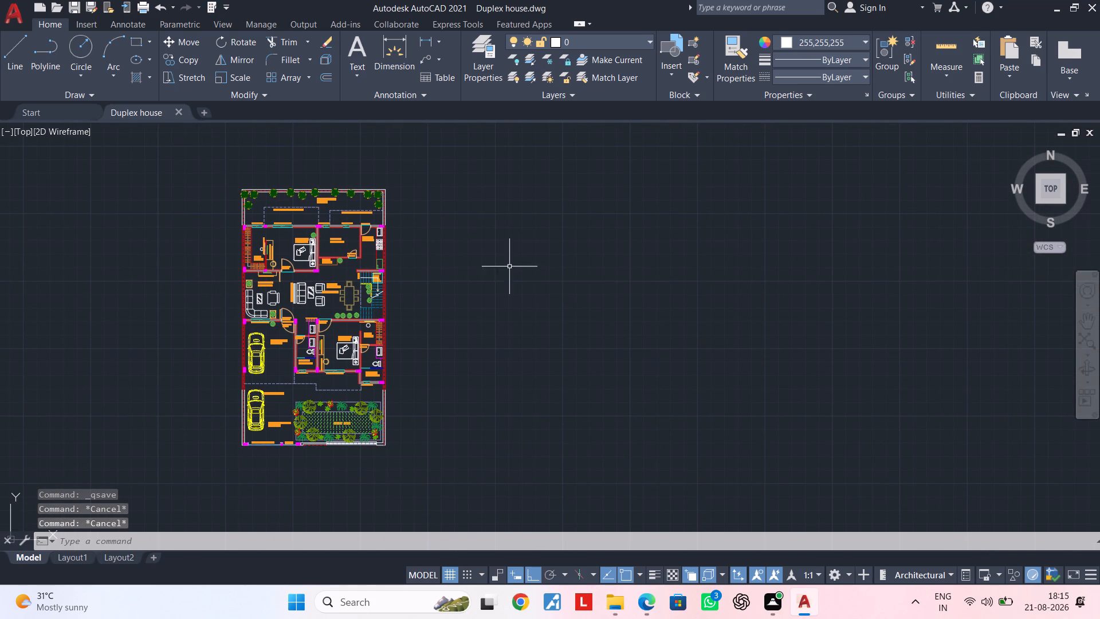
Turn on Ortho mode.
middle_click_drag(450, 247, 410, 250)
key("Escape")
key("Escape")
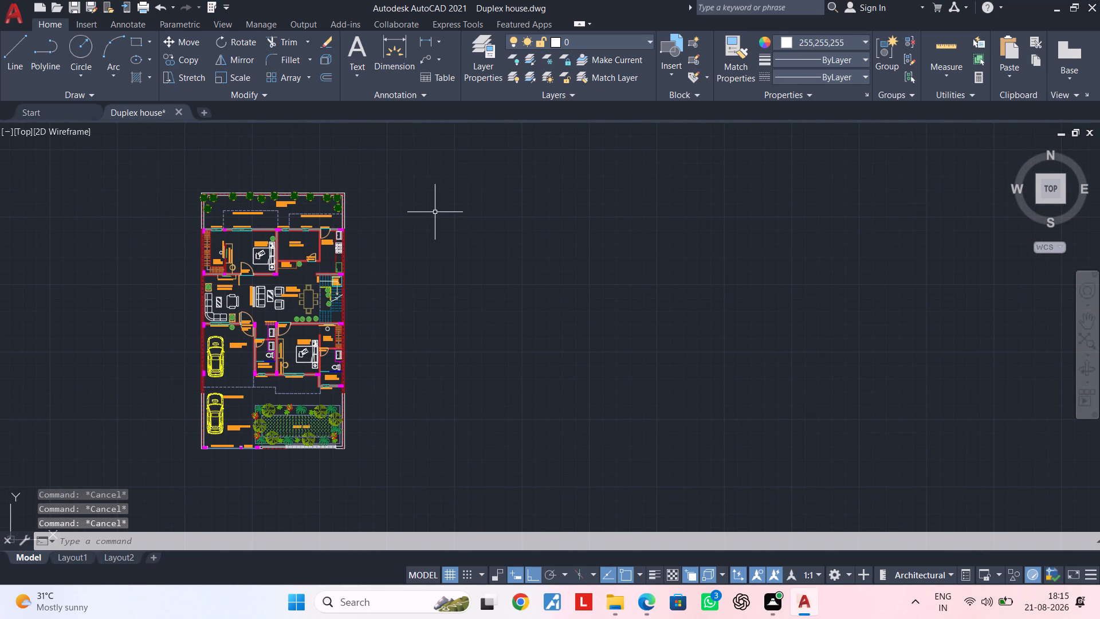
type("REC")
key("space")
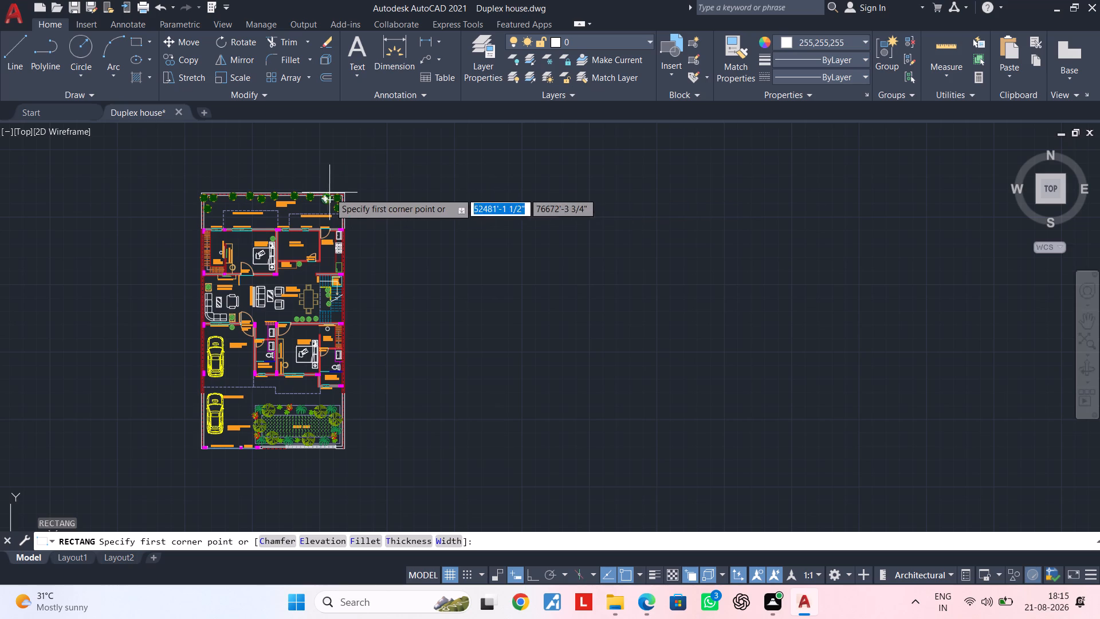
left_click(534, 571)
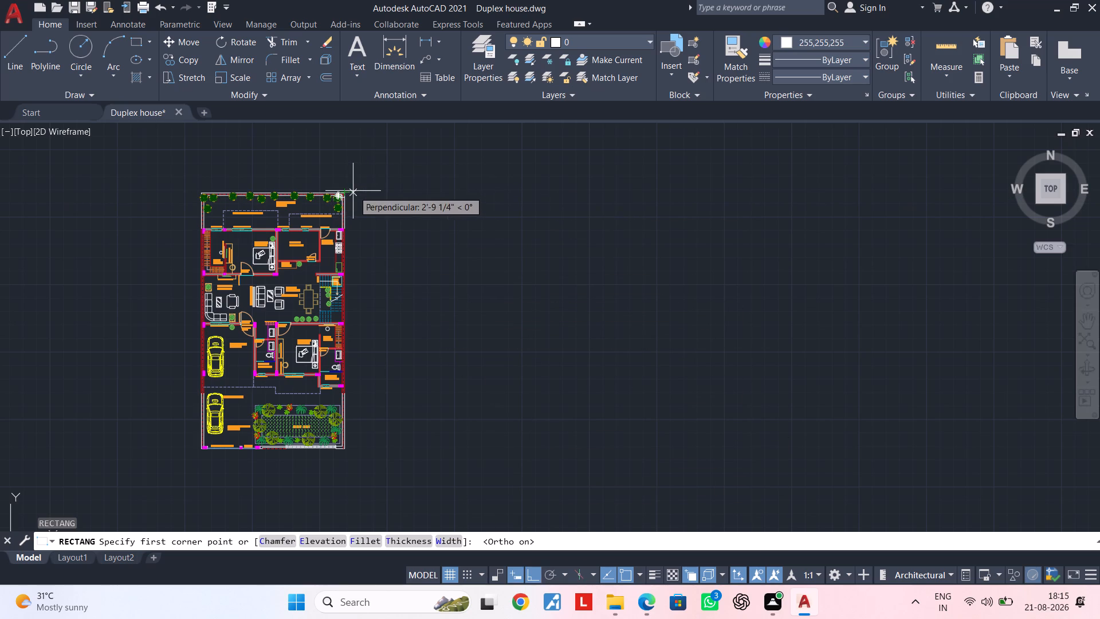
key("Escape")
key("Escape")
key("Escape")
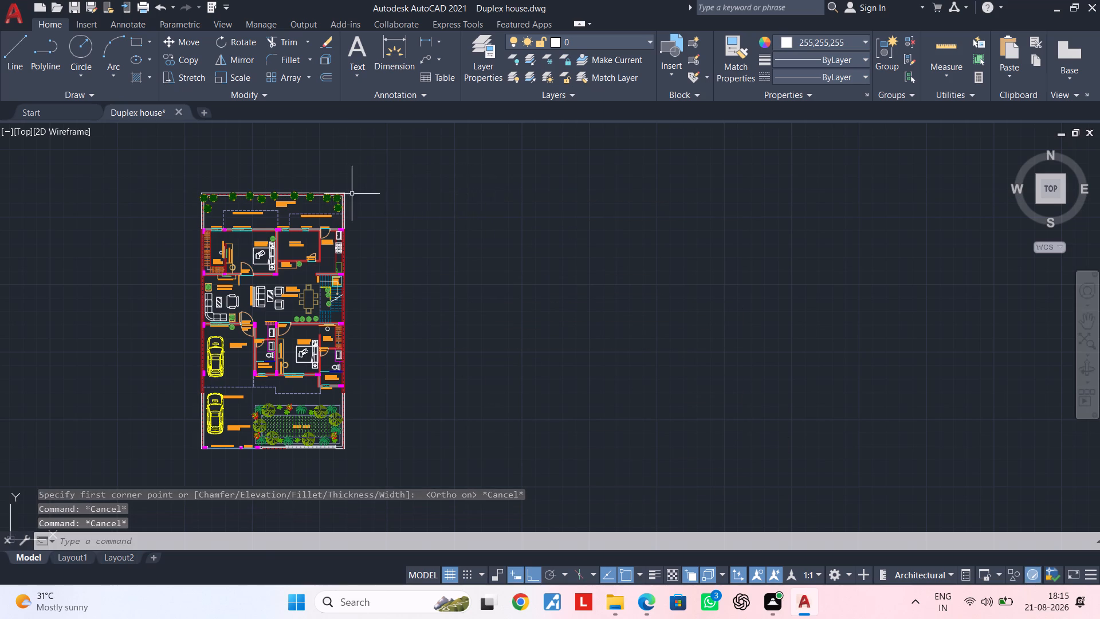
Draw a horizontal construction line through the outer corner of the rear boundary wall, on the kitchen side of the plan.
scroll(339, 193, "up", 3)
key("Escape")
key("Escape")
middle_click_drag(600, 197, 512, 197)
key("Escape")
key("Escape")
key("x")
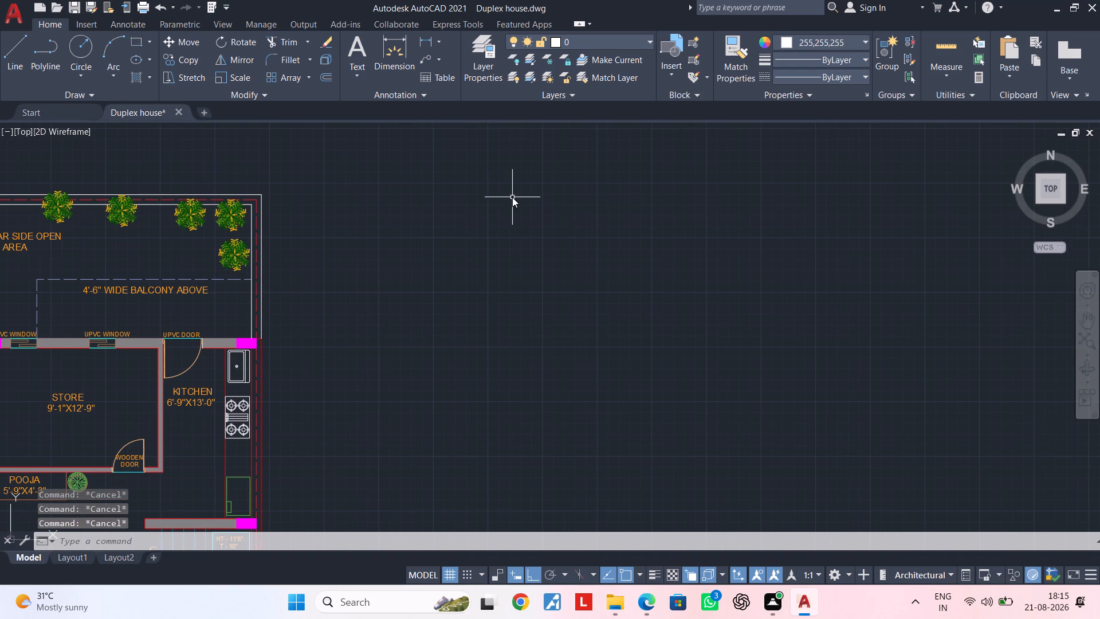
type("L")
key("space")
key("h")
key("space")
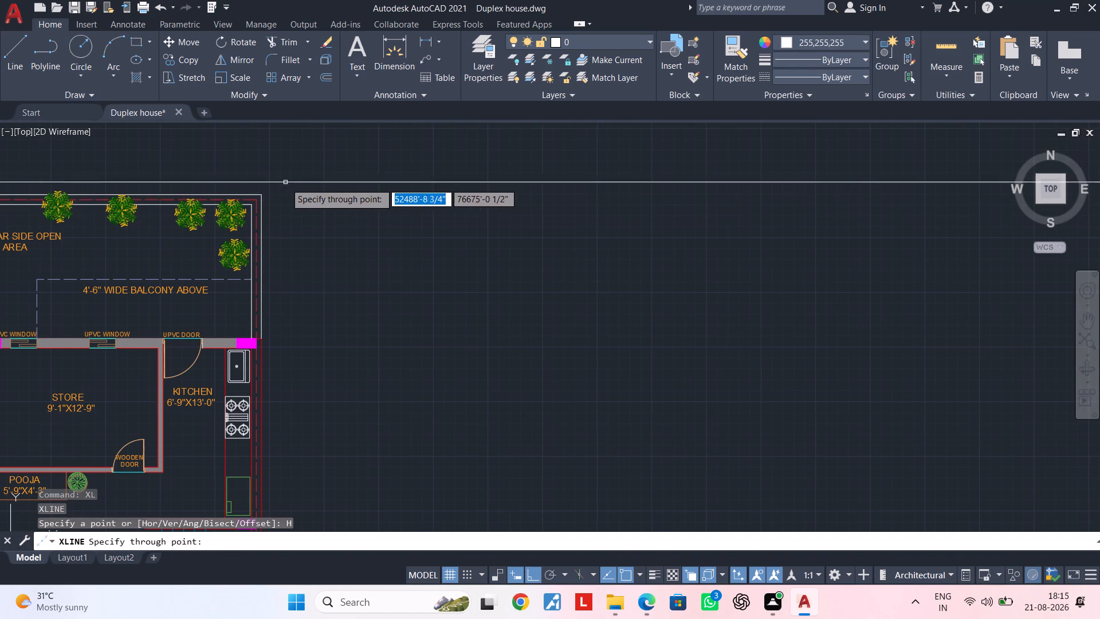
left_click(264, 195)
scroll(647, 206, "down", 2)
middle_click_drag(652, 203, 548, 140)
key("Escape")
key("Escape")
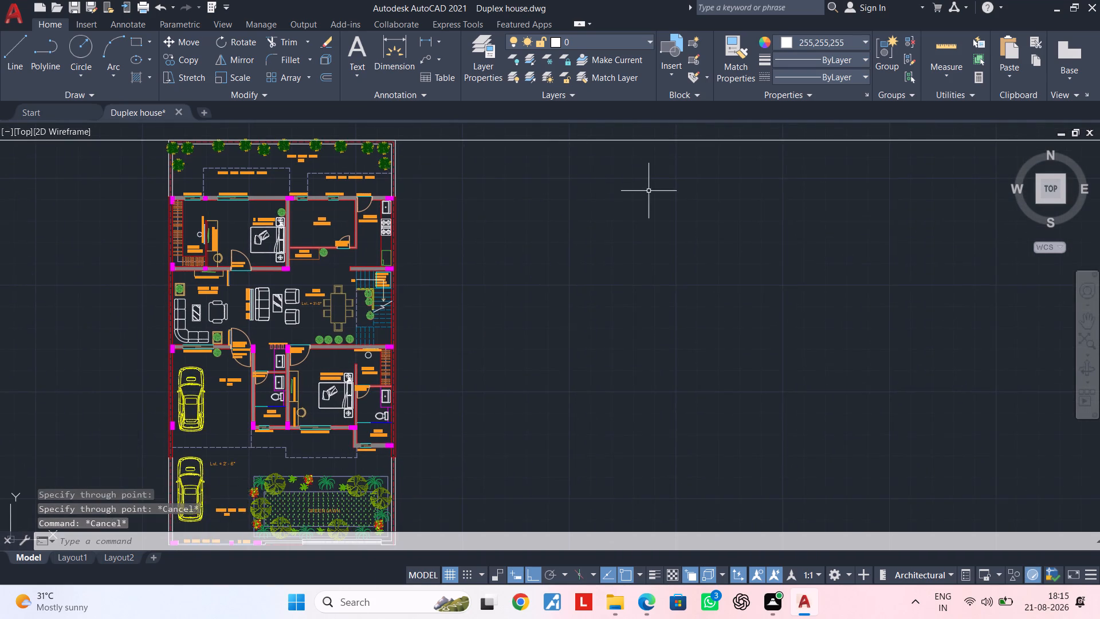
Draw a rectangle 44'3" long and 78'7" wide beside the floor plan, hanging down from the horizontal construction line.
middle_click_drag(650, 193, 493, 218)
key("Escape")
key("Escape")
key("Escape")
key("Escape")
key("Escape")
key("r")
key("e")
type("C")
key("space")
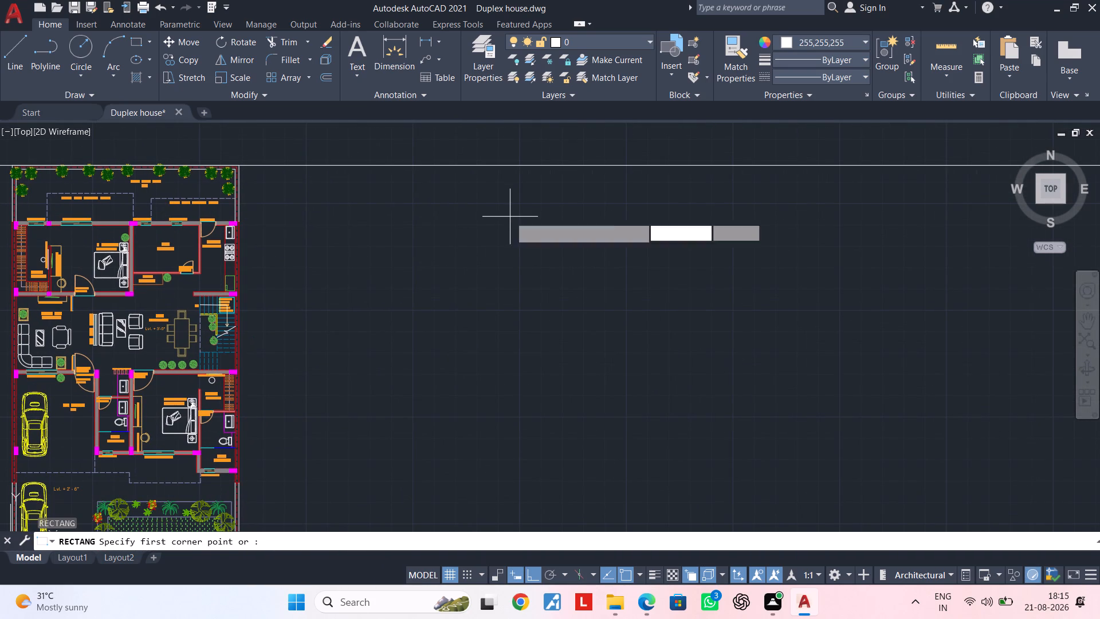
left_click(431, 164)
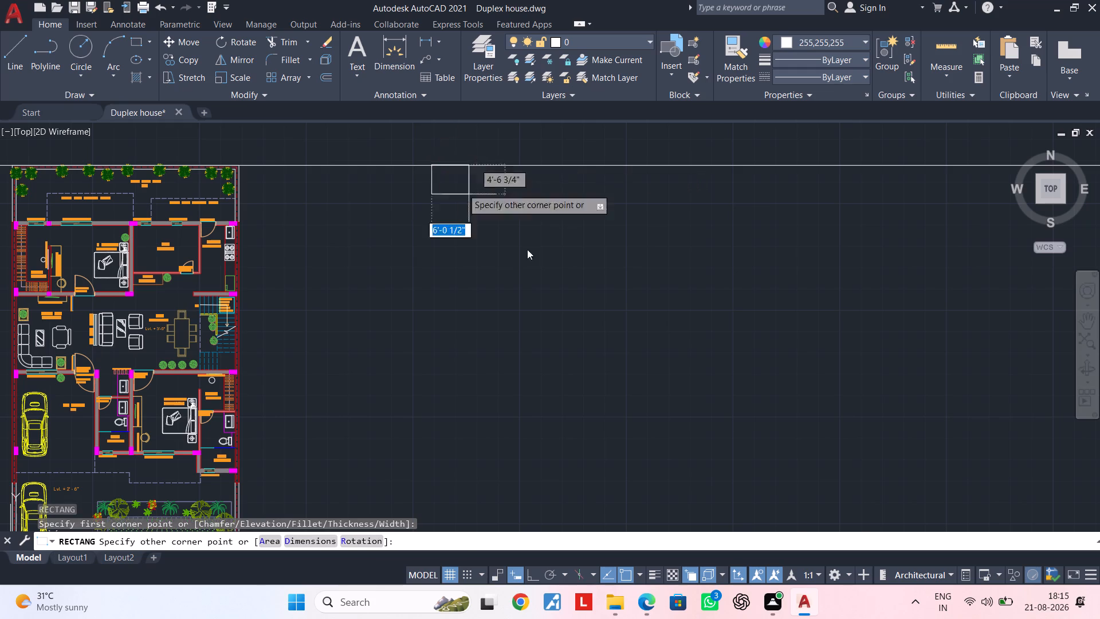
scroll(598, 309, "down", 1)
middle_click_drag(596, 309, 496, 119)
type("D")
key("space")
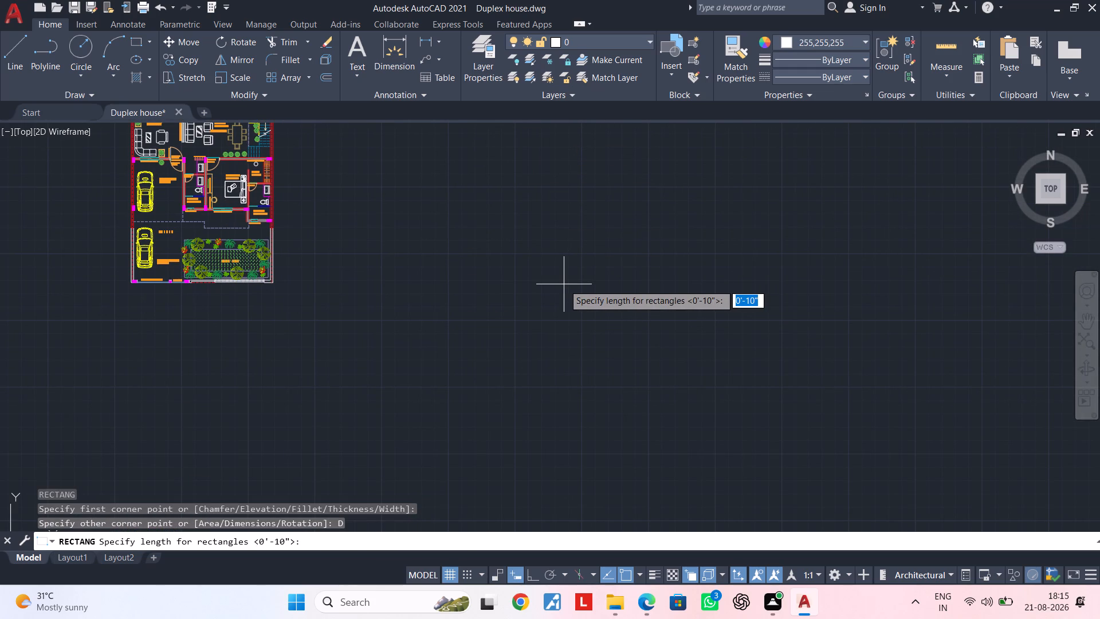
type("44")
key("apostrophe")
type("3\"")
key("Return")
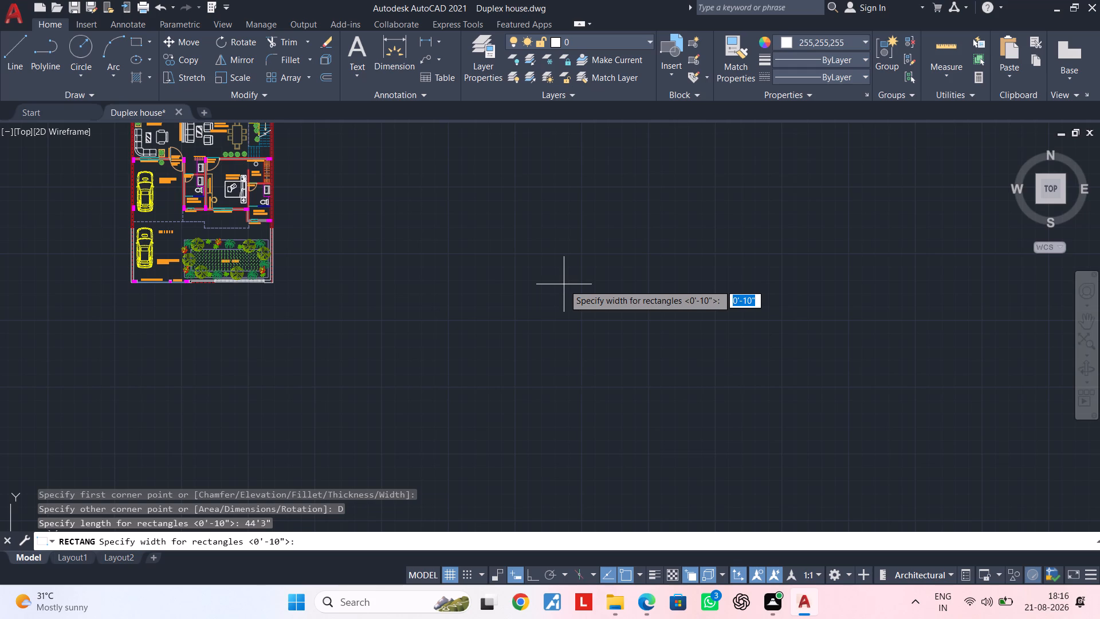
key("7")
type("8'")
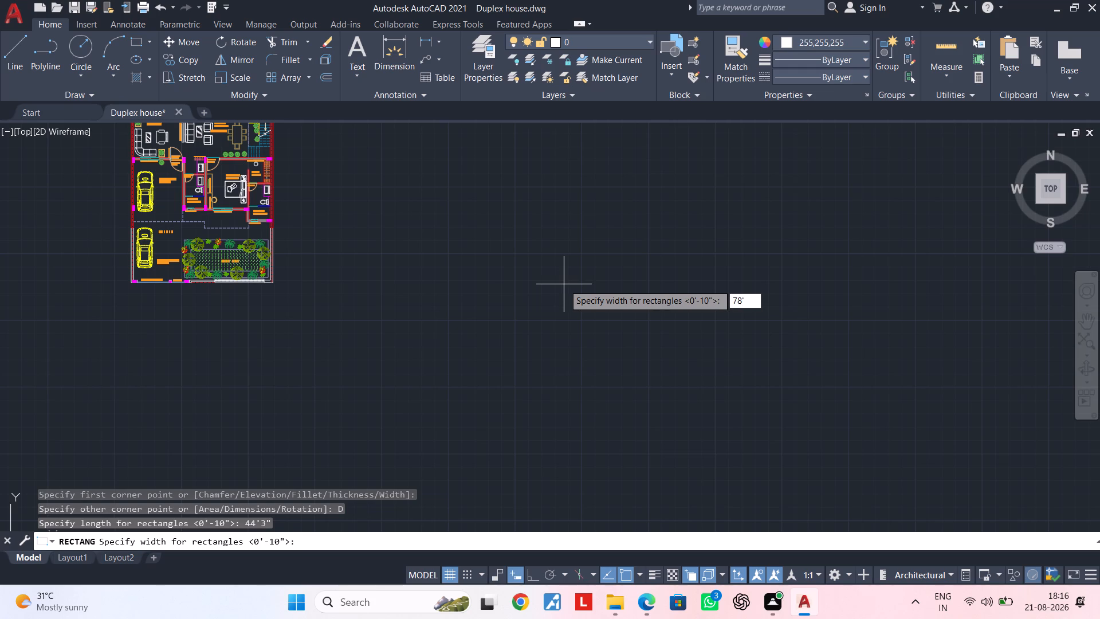
type("7\"")
key("Return")
left_click(564, 284)
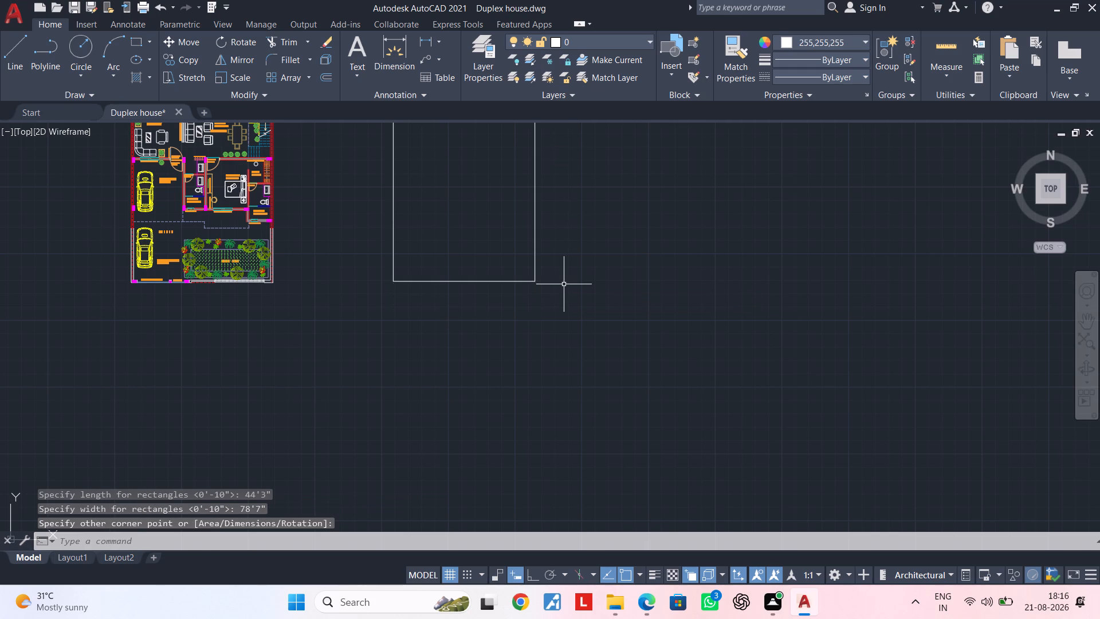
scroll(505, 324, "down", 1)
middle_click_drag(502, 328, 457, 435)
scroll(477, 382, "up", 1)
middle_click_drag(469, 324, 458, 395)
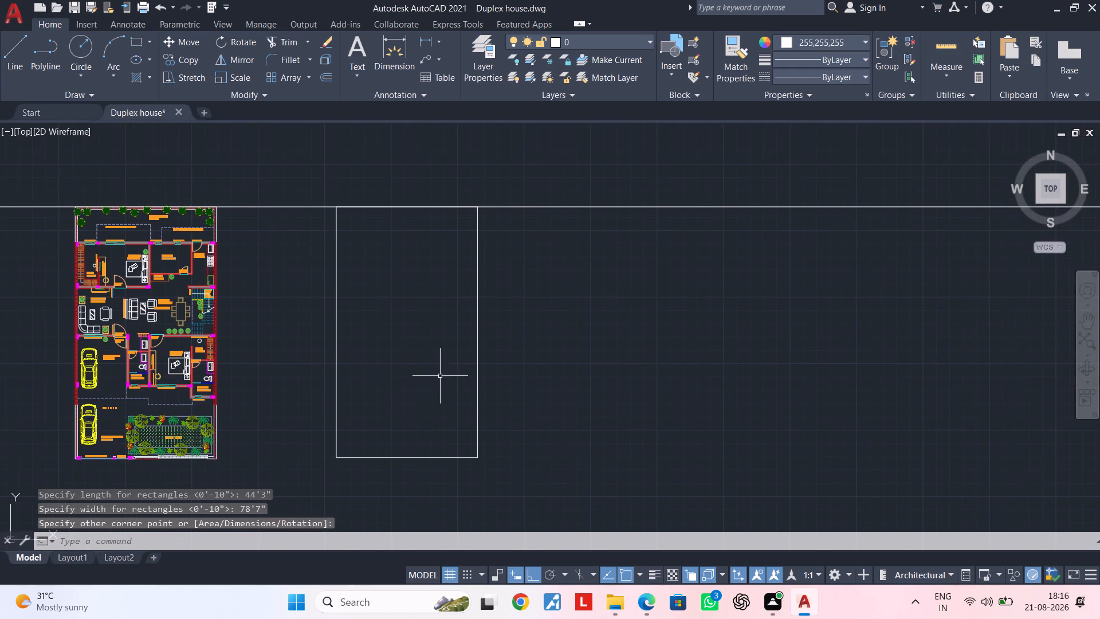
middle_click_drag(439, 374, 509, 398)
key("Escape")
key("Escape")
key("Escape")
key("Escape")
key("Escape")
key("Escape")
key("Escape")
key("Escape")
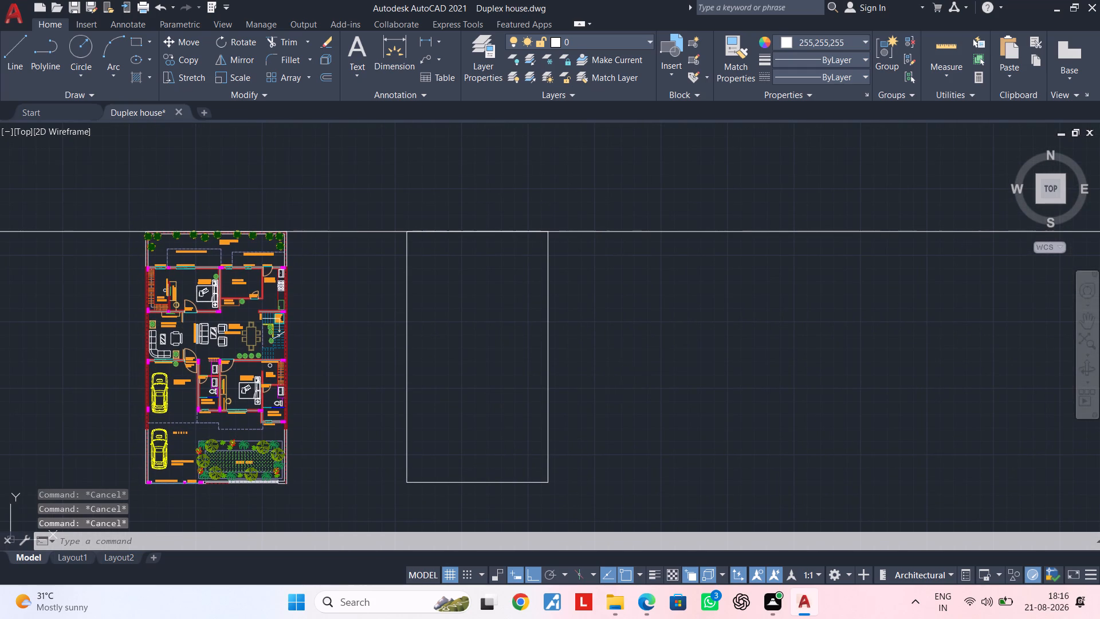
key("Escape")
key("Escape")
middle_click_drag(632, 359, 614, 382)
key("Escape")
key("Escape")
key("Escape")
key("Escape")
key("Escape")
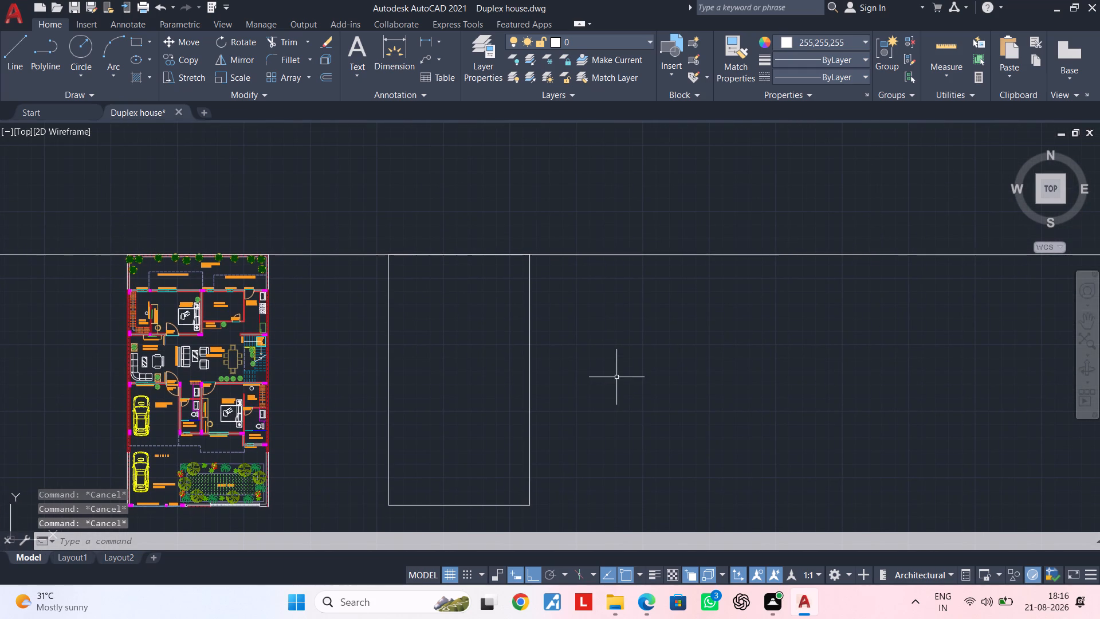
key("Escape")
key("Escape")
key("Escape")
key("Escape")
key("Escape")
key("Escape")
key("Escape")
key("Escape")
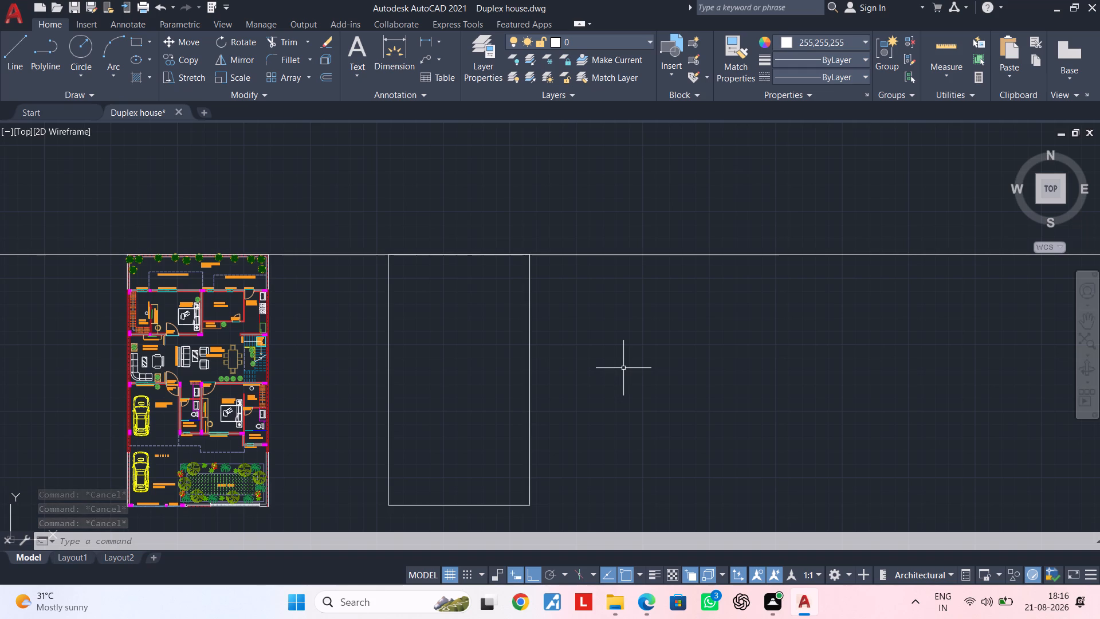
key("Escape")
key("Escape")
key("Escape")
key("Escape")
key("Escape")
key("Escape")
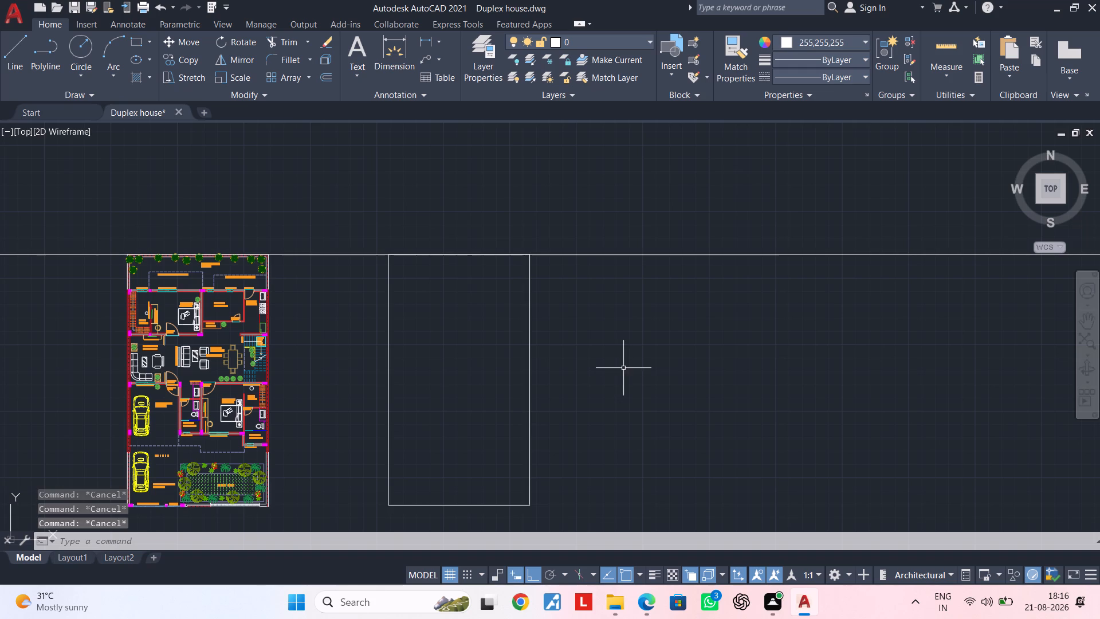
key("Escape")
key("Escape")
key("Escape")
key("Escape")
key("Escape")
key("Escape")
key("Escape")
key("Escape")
Erase the horizontal construction line running along the top of the plan and the new rectangle.
middle_click_drag(633, 362, 557, 379)
key("Escape")
left_click(639, 344)
left_click(598, 243)
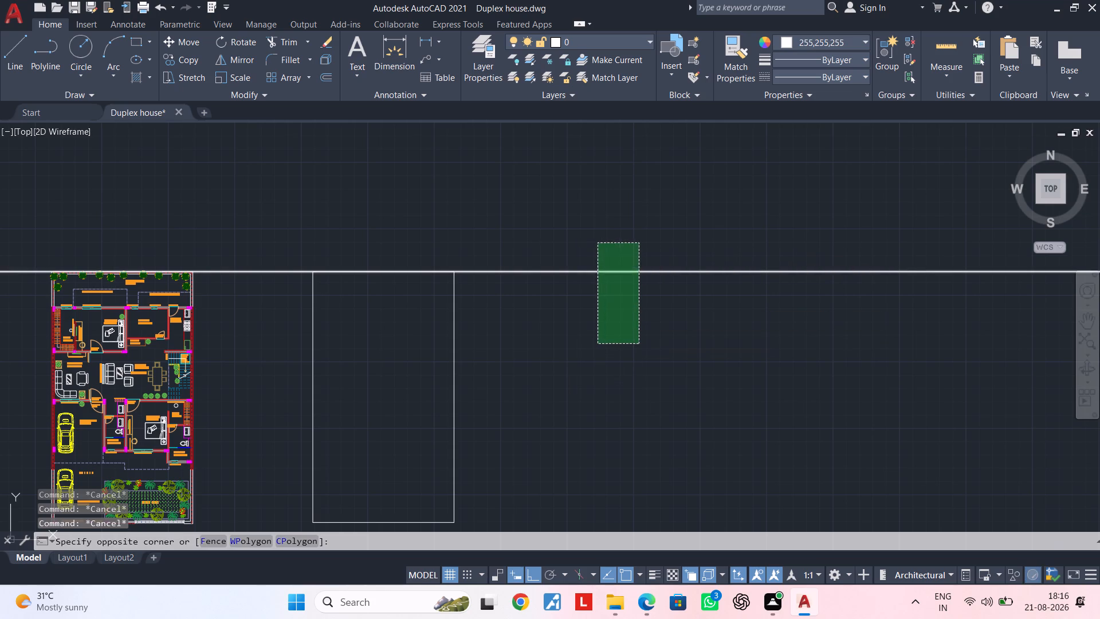
key("Delete")
middle_click_drag(595, 267, 693, 201)
key("Escape")
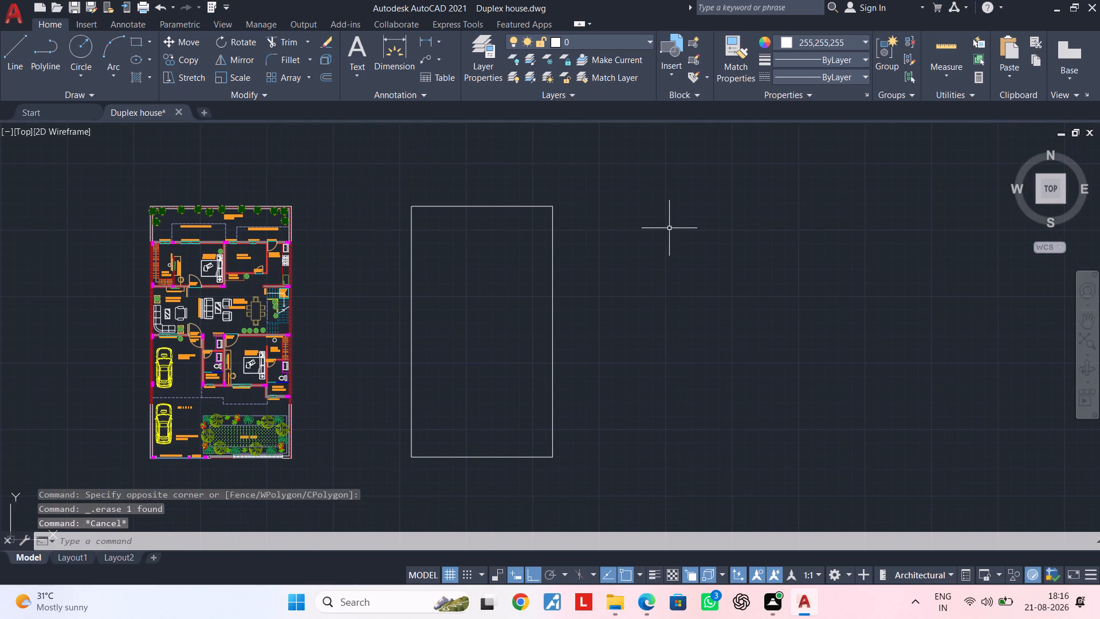
Offset the new rectangle 9" inward to form the boundary wall thickness.
middle_click_drag(675, 226, 709, 217)
key("Escape")
key("Escape")
middle_click_drag(539, 258, 518, 284)
scroll(470, 264, "up", 1)
middle_click_drag(469, 259, 453, 273)
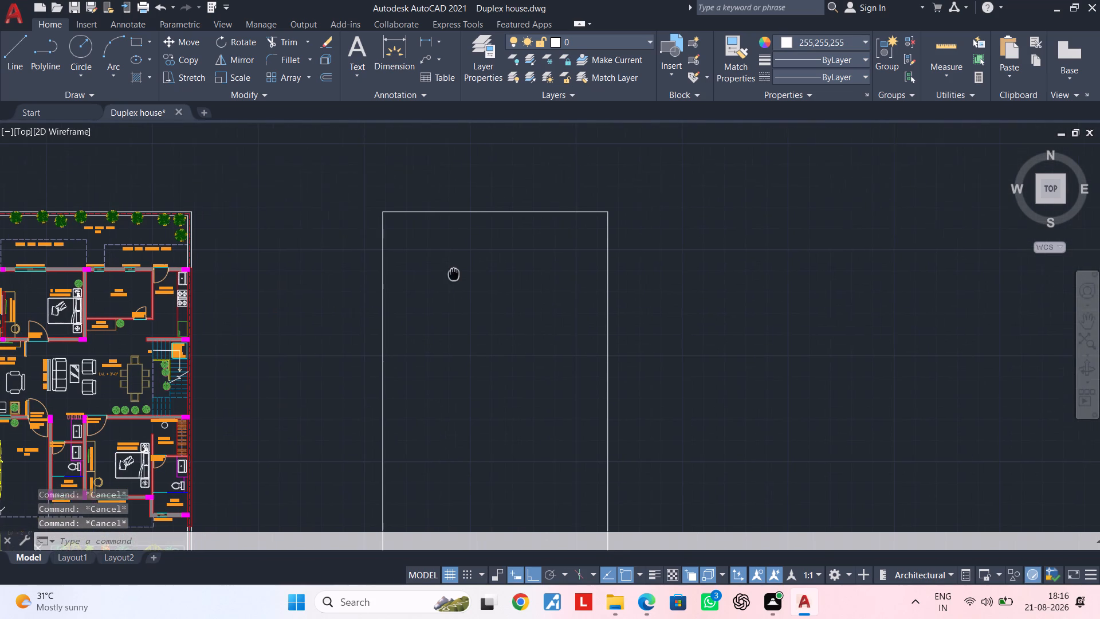
middle_click_drag(453, 273, 450, 276)
key("Escape")
key("Escape")
key("Escape")
type("OF")
key("space")
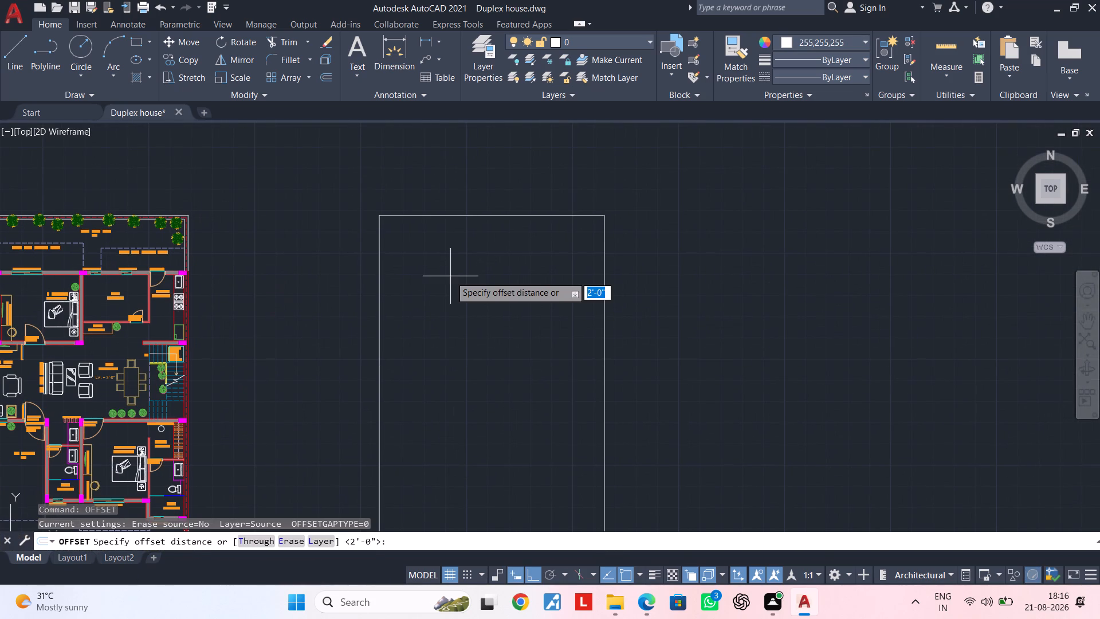
type("9\"")
key("Return")
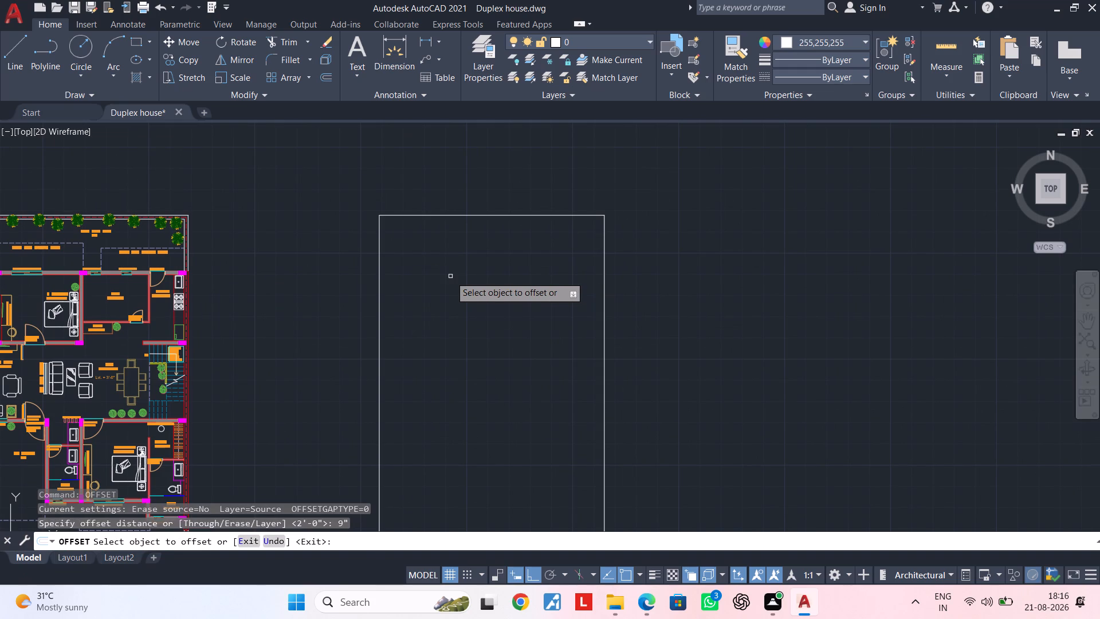
left_click(485, 215)
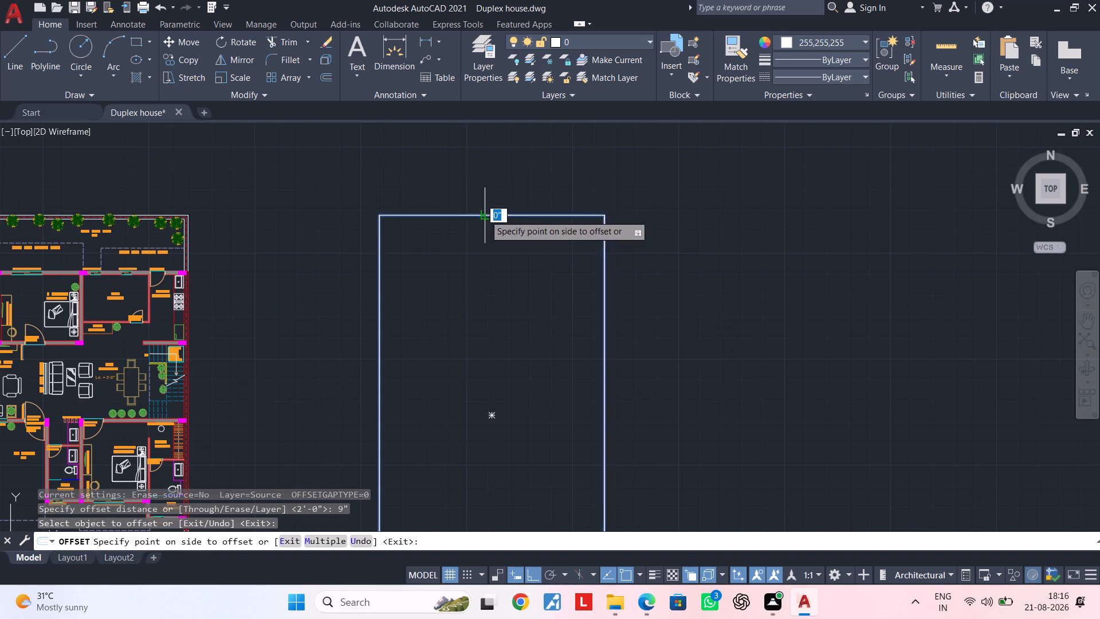
left_click(481, 276)
key("Escape")
key("Escape")
middle_click_drag(443, 241, 462, 244)
scroll(435, 238, "up", 2)
middle_click_drag(441, 236, 436, 271)
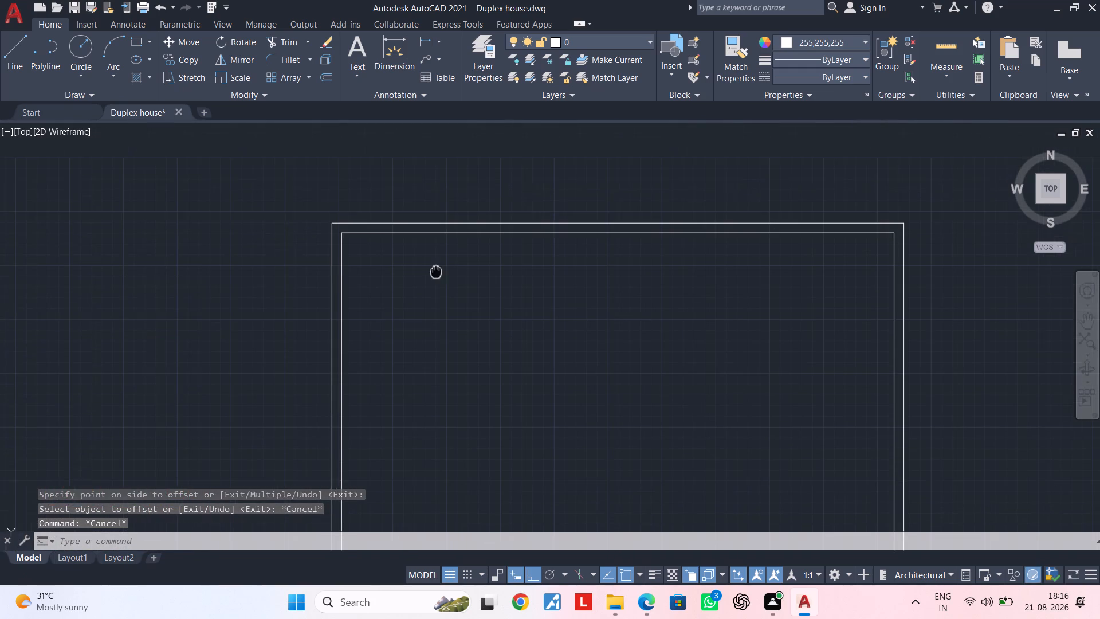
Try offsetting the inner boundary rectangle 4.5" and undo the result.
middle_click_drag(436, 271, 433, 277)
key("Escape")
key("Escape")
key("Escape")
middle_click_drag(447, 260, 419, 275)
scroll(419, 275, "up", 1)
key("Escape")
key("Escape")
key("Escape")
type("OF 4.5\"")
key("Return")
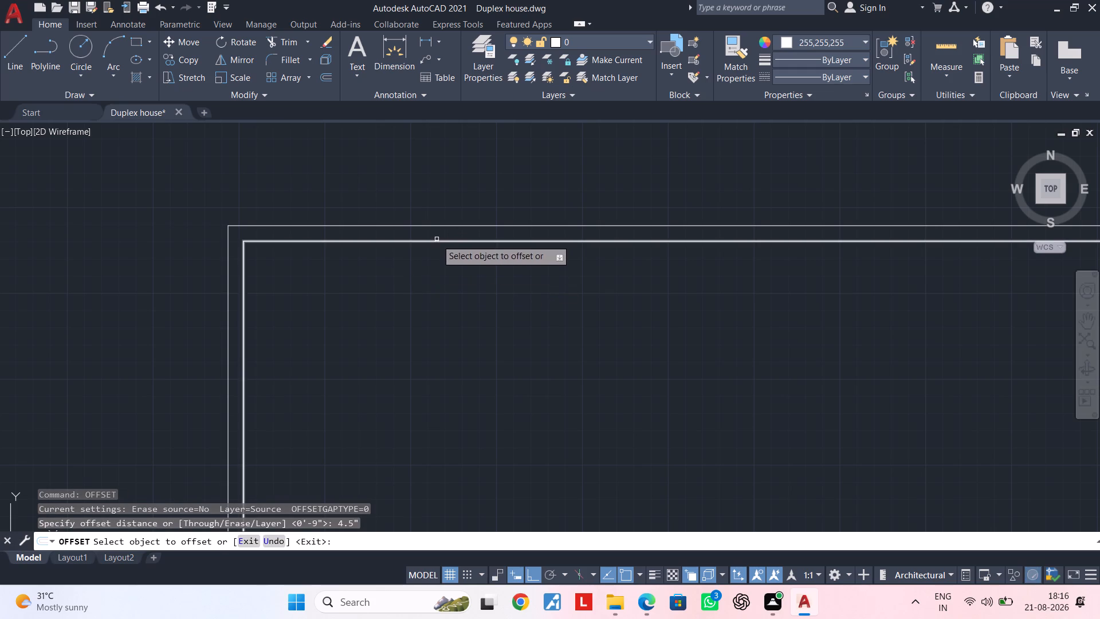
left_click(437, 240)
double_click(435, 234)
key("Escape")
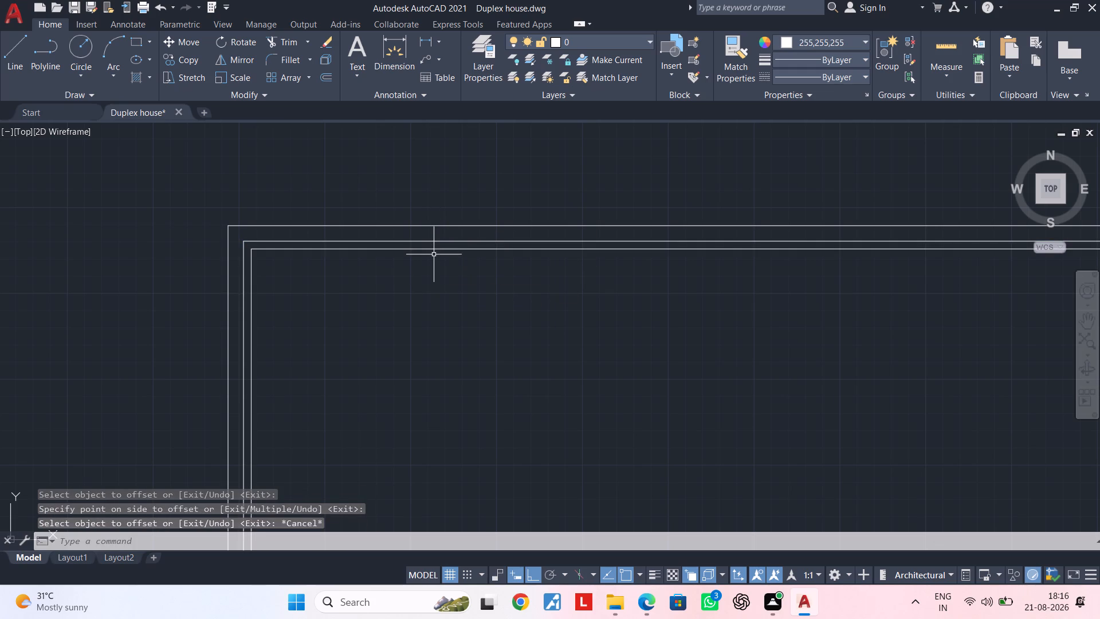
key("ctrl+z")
Offset the inner boundary rectangle 4.5" outward to form a centreline within the wall thickness.
key("Escape")
key("Escape")
type("OF 4.5\"")
key("Return")
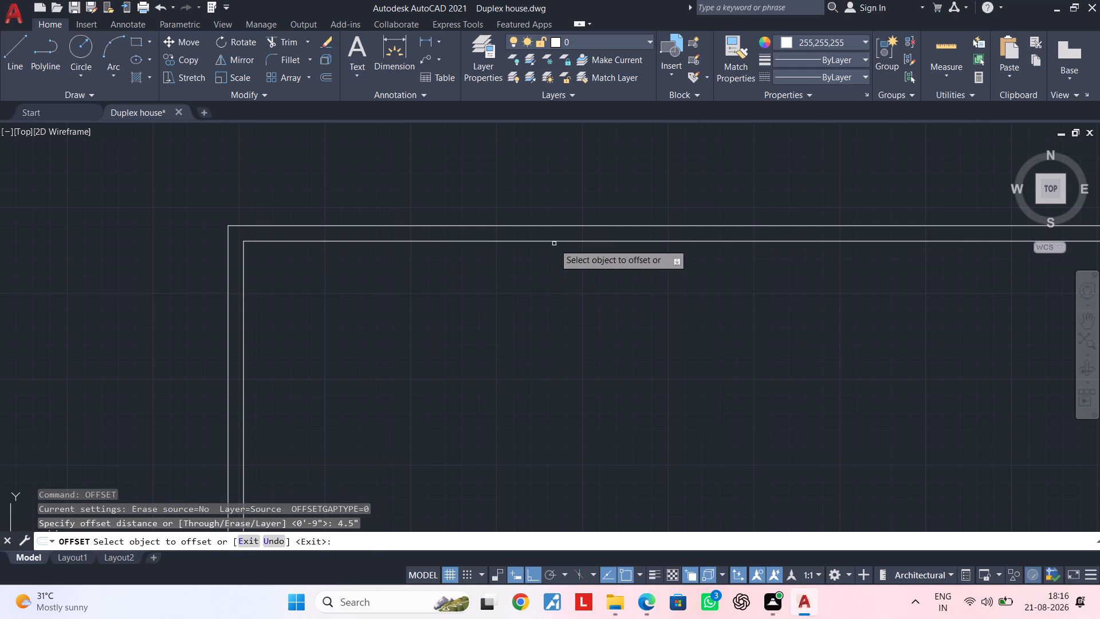
left_click(554, 242)
left_click(551, 232)
key("Escape")
key("Escape")
key("Escape")
key("Escape")
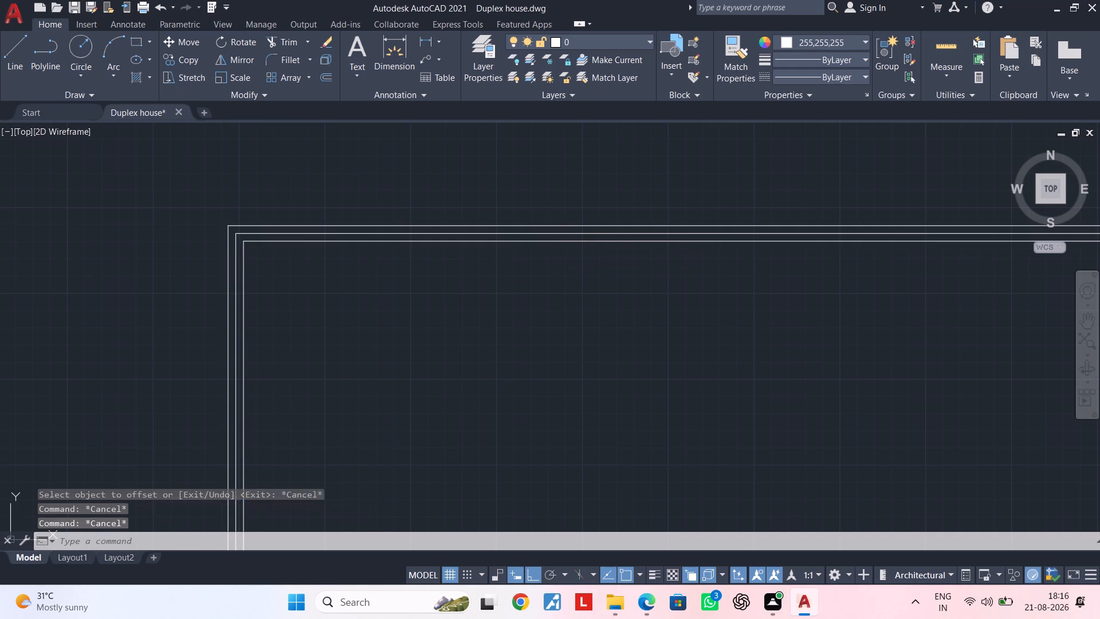
Match the middle rectangle's properties to the dashed boundary-wall centreline of the existing floor plan.
type("MA")
key("space")
scroll(345, 246, "down", 3)
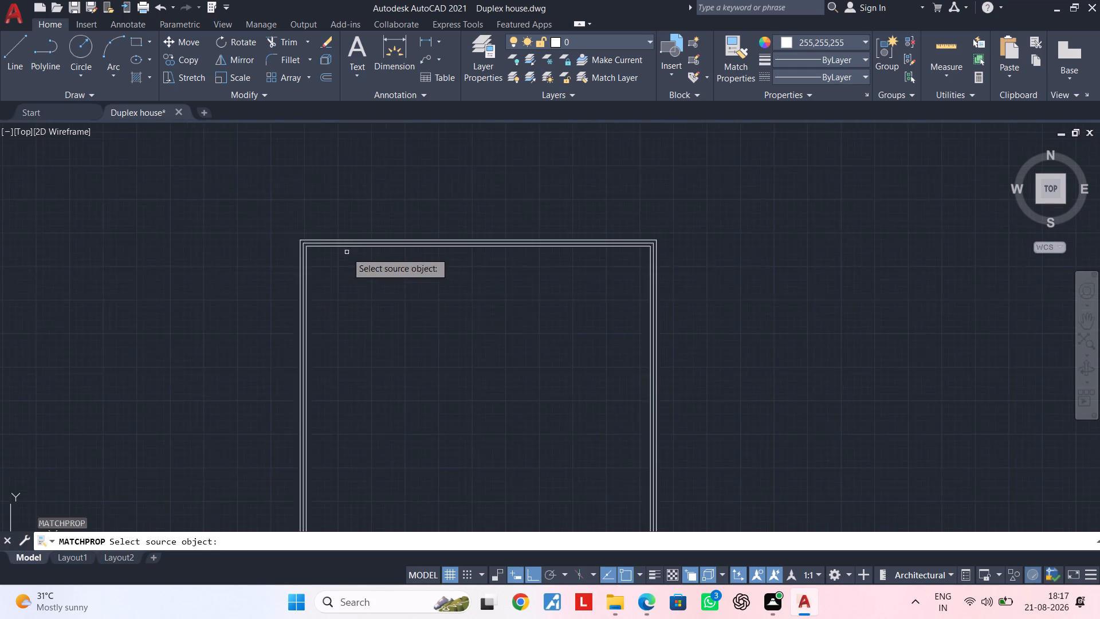
middle_click_drag(205, 265, 441, 217)
scroll(357, 225, "up", 4)
left_click(355, 229)
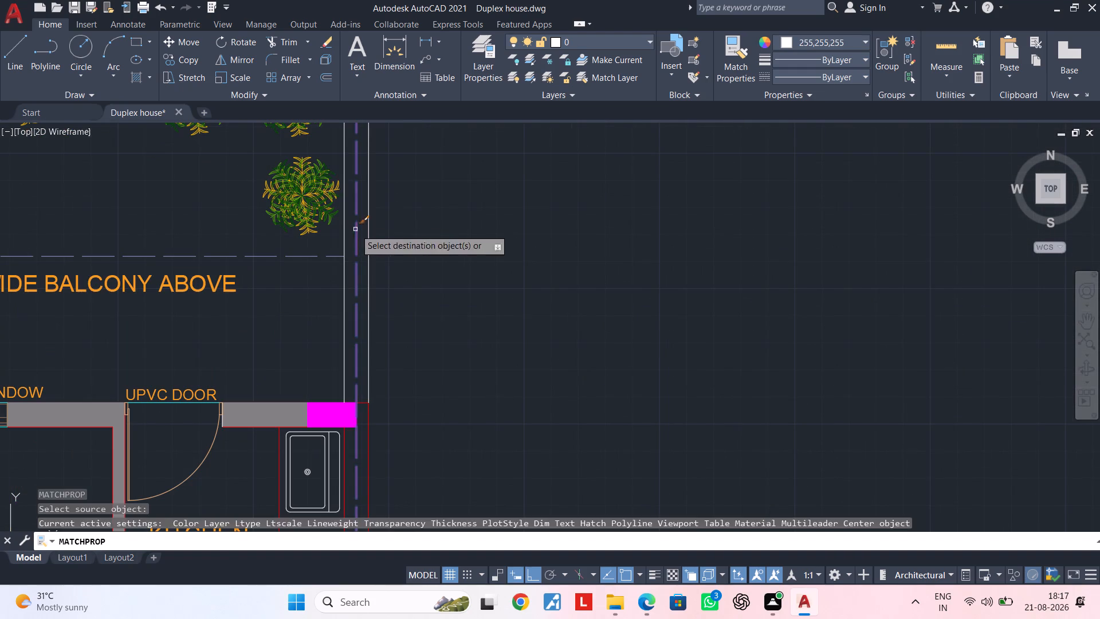
scroll(498, 221, "down", 2)
middle_click_drag(622, 231, 321, 256)
scroll(653, 195, "up", 3)
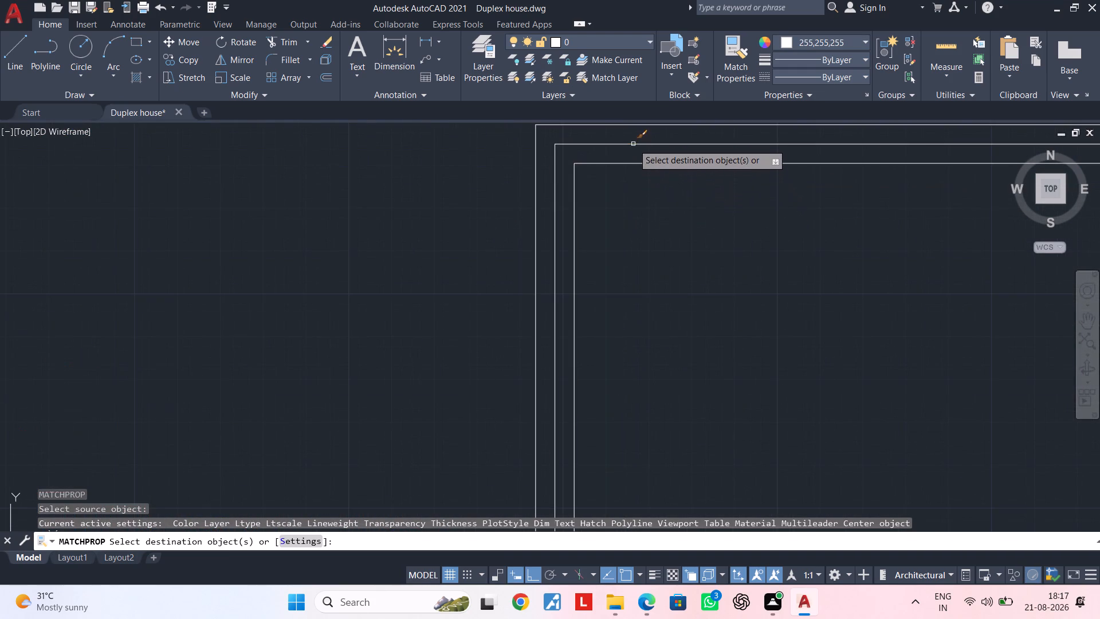
left_click(633, 143)
key("Escape")
scroll(633, 156, "down", 4)
key("Escape")
middle_click_drag(714, 210, 569, 213)
key("Escape")
key("Escape")
middle_click_drag(574, 207, 484, 220)
key("Escape")
key("Escape")
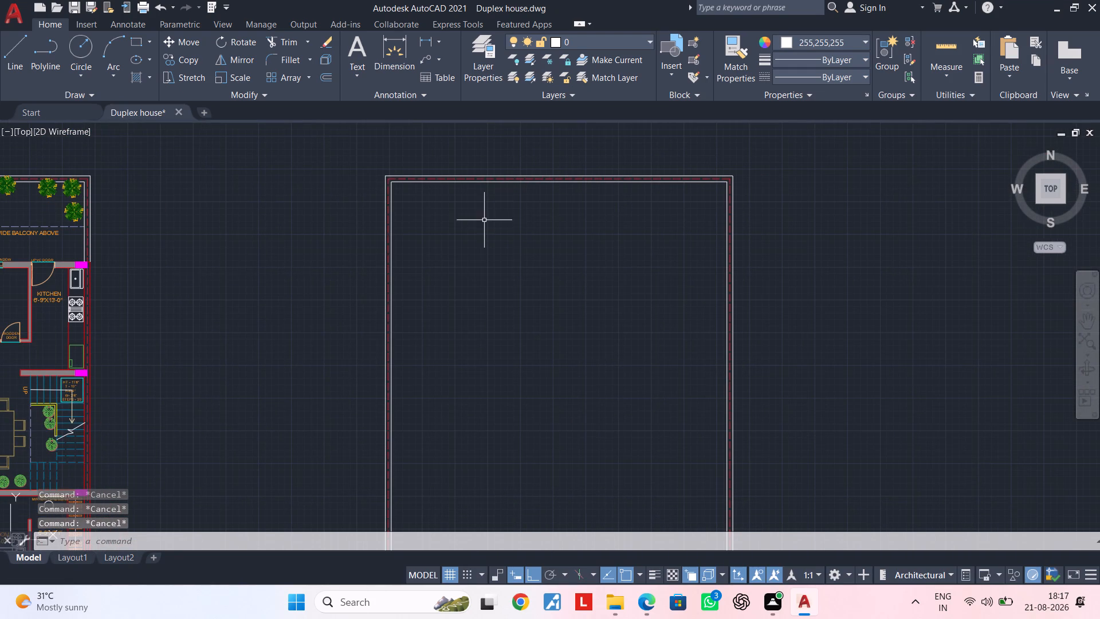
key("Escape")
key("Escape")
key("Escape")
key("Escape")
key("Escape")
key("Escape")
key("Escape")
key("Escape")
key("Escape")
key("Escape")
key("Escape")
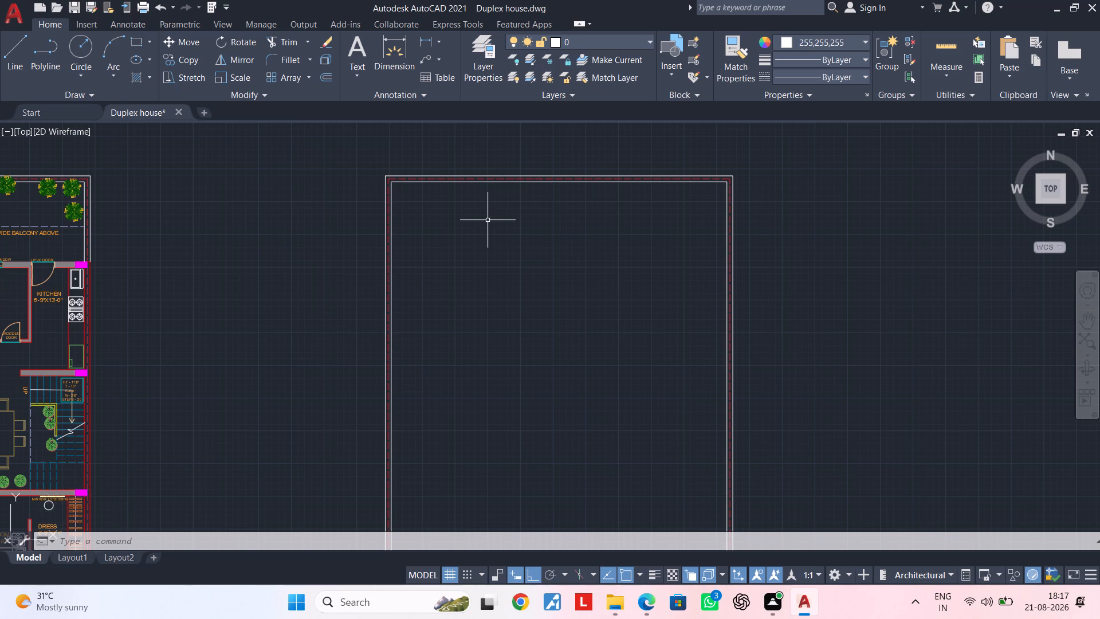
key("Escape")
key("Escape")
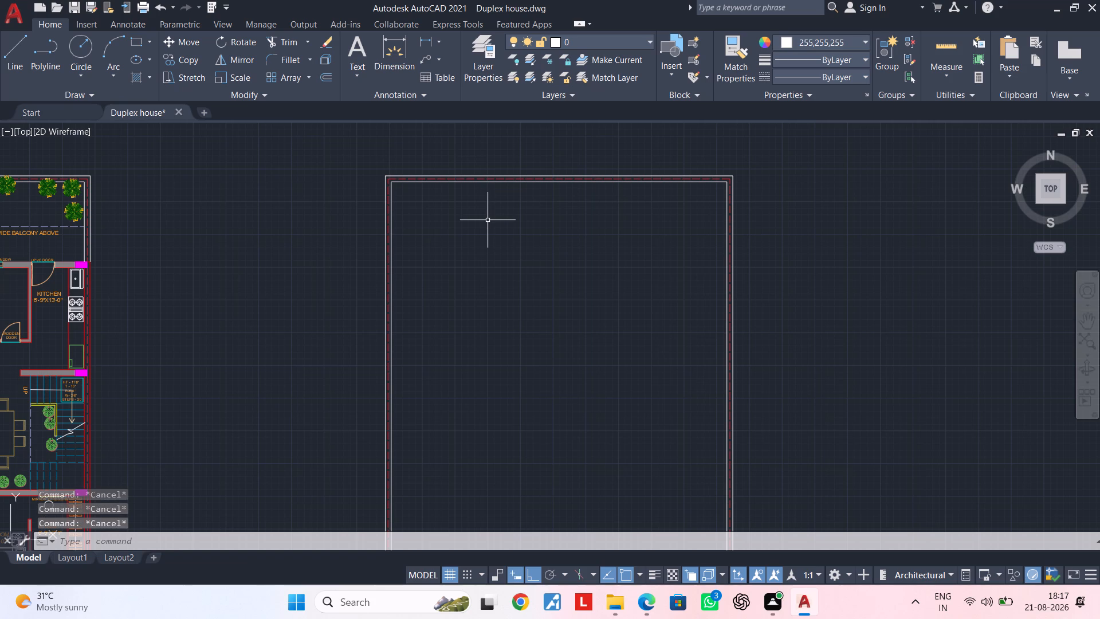
Explode the red dashed centreline rectangle into separate lines.
scroll(549, 173, "up", 2)
left_click(563, 189)
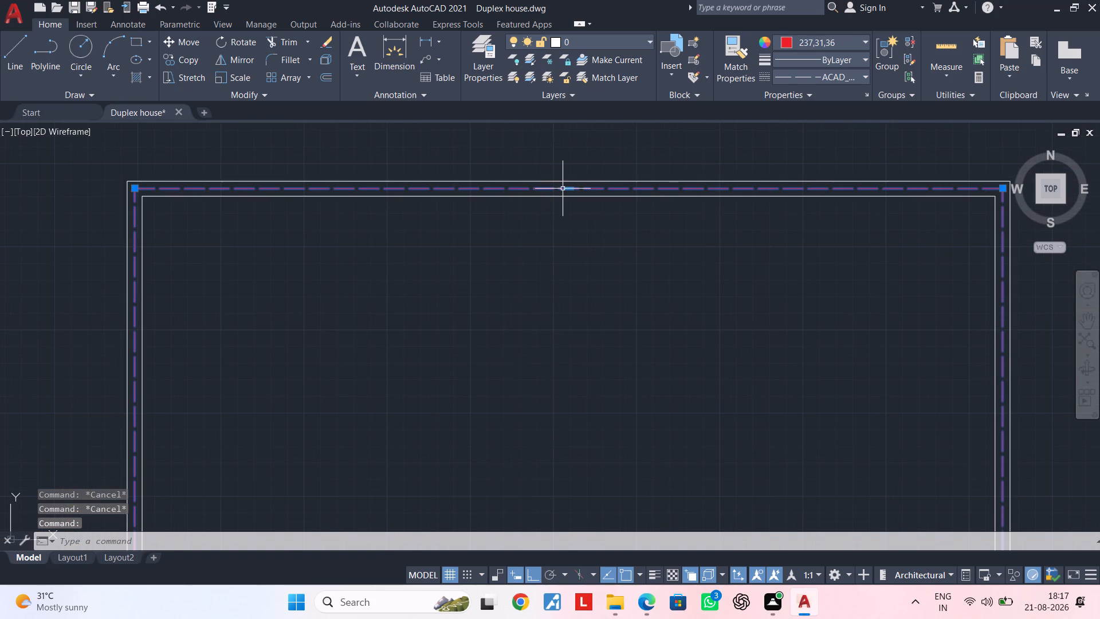
type("X")
key("space")
key("Escape")
key("Escape")
key("Escape")
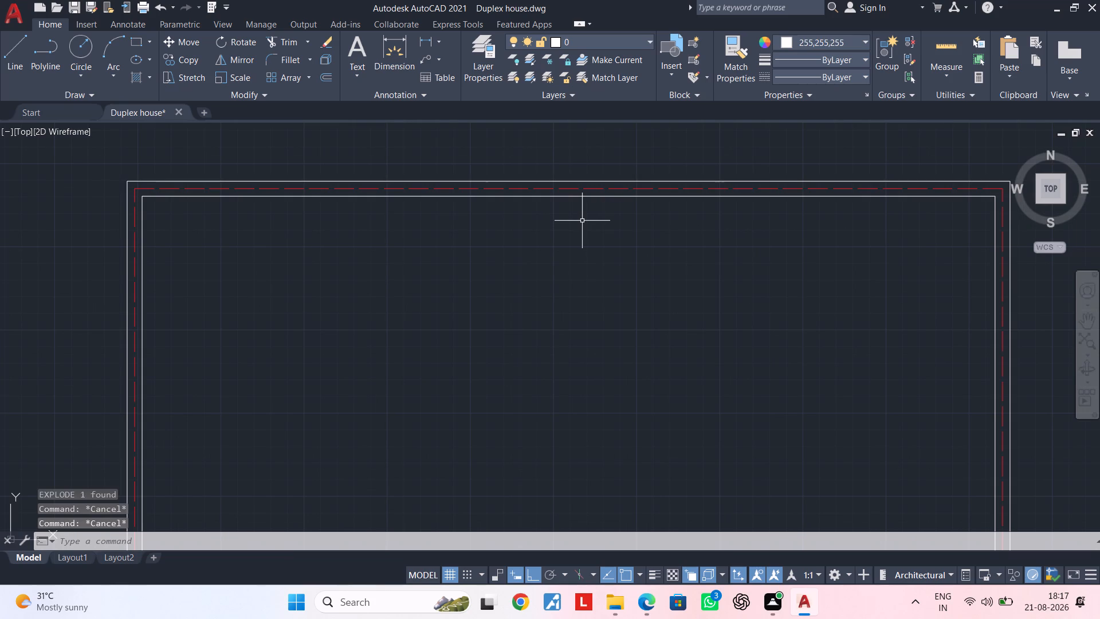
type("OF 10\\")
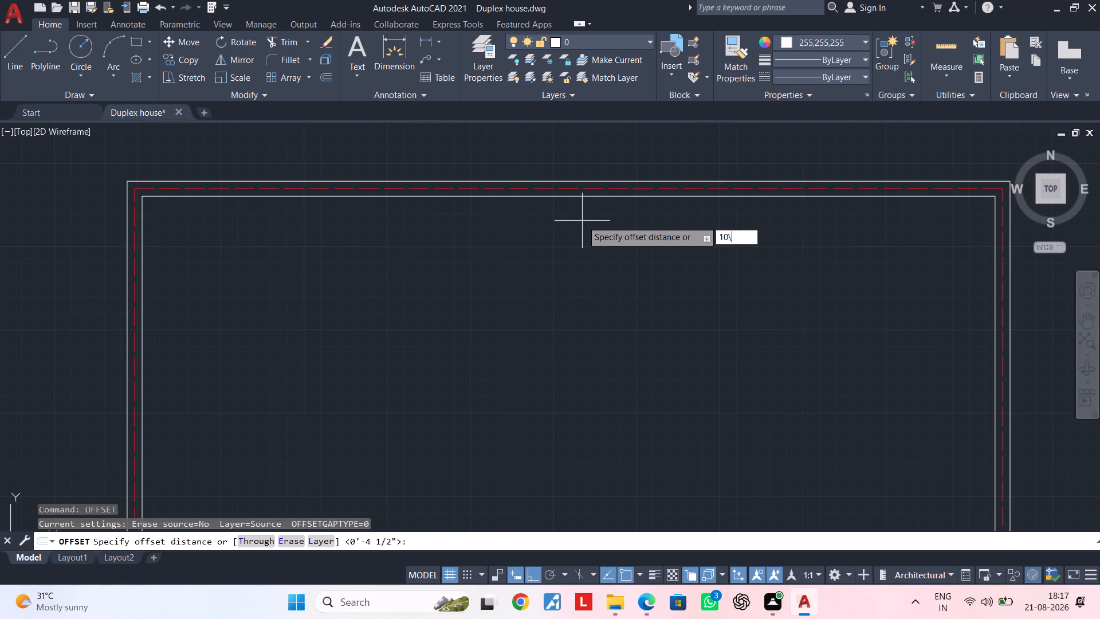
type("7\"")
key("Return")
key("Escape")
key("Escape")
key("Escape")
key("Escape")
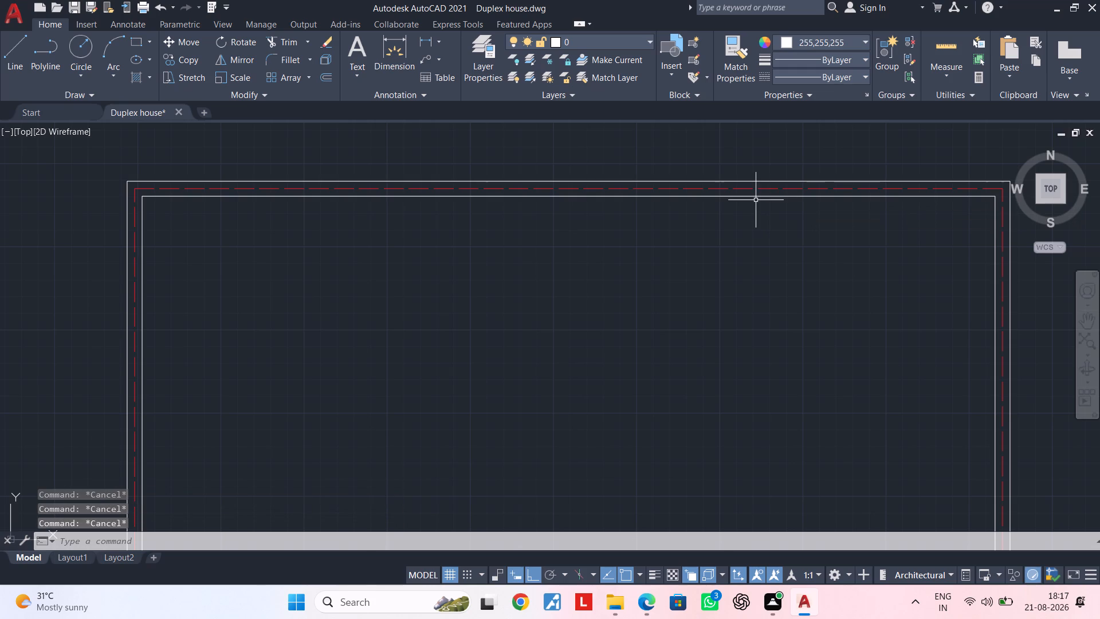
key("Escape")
Offset the rear (top) centreline of the new boundary 10'7" into the plan.
type("OF 10'")
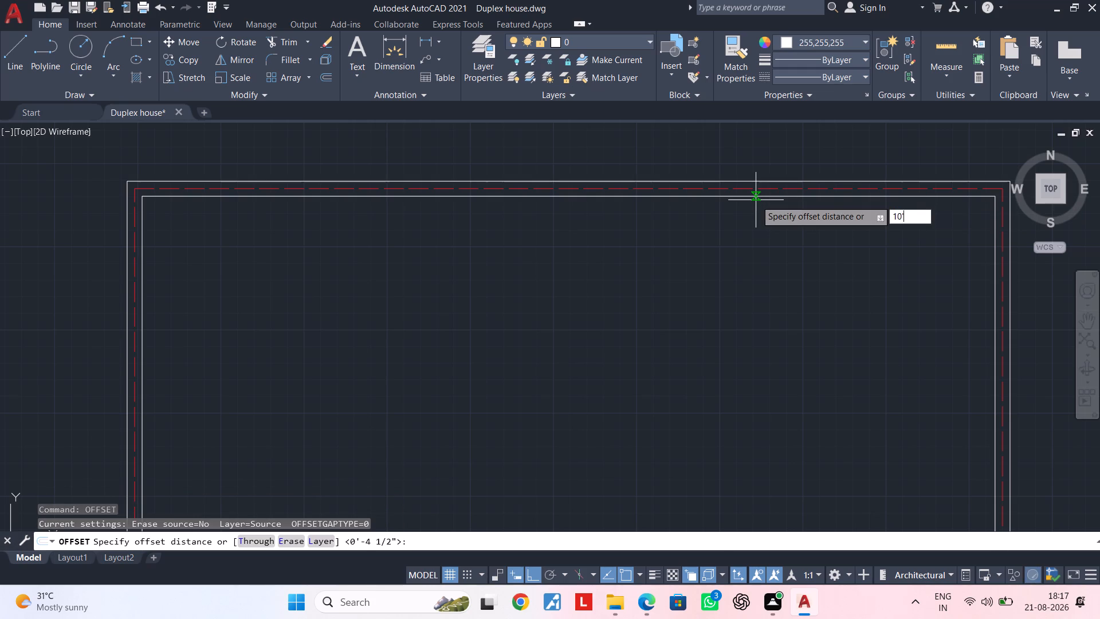
type("7\"")
key("Return")
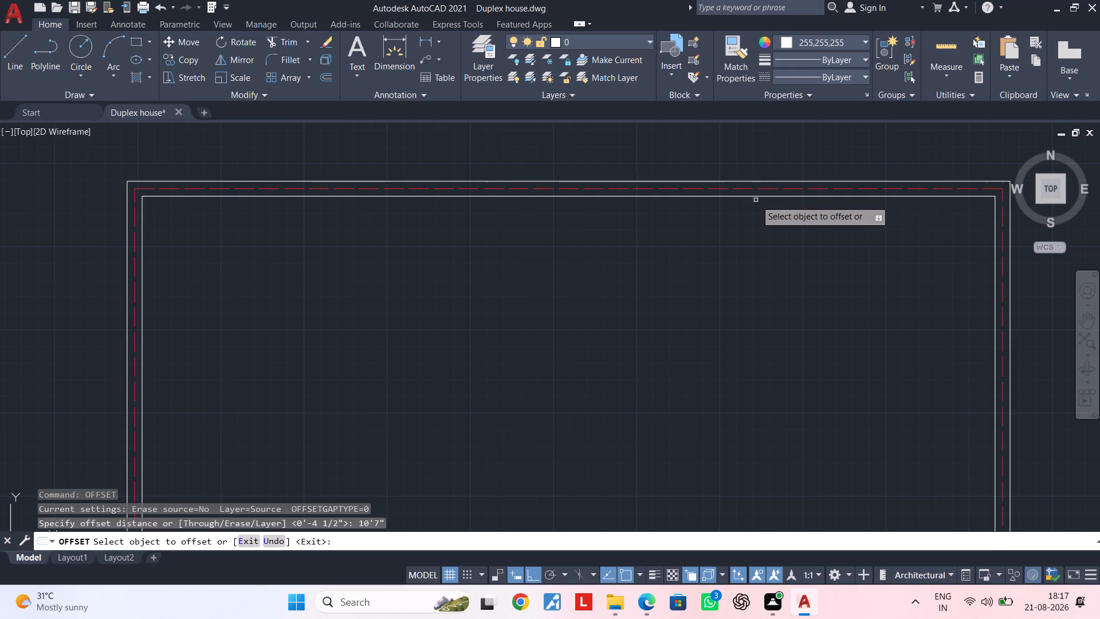
left_click(846, 188)
left_click(847, 294)
key("Escape")
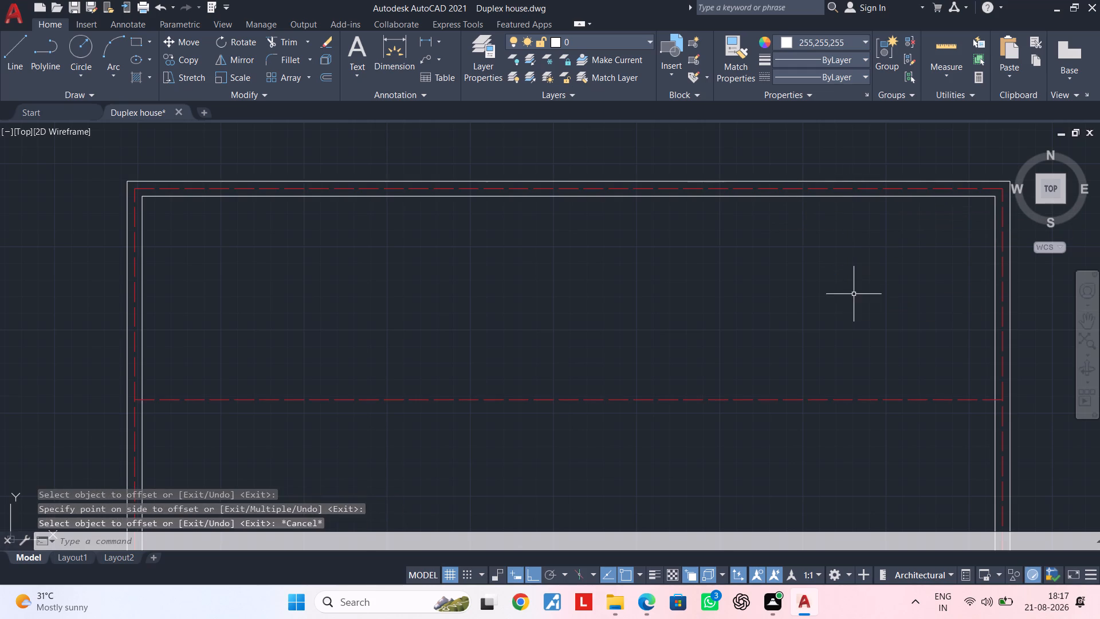
middle_click_drag(849, 296, 738, 292)
key("Escape")
key("Escape")
Match the offset horizontal line's properties to the white inner boundary rectangle.
middle_click_drag(783, 328, 761, 294)
type("MA")
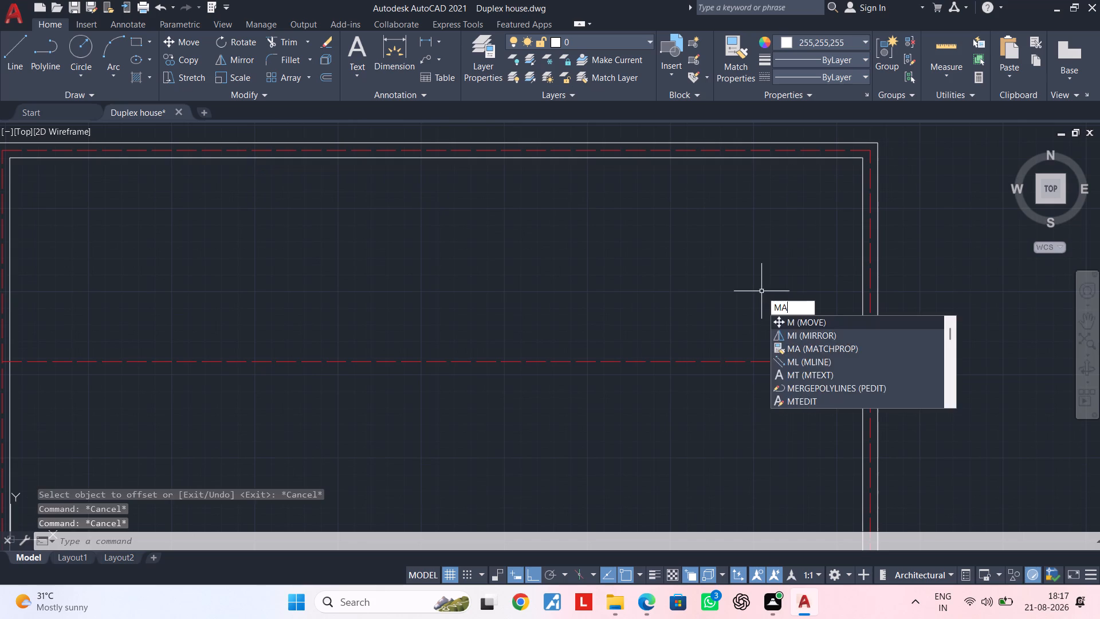
key("space")
left_click(863, 404)
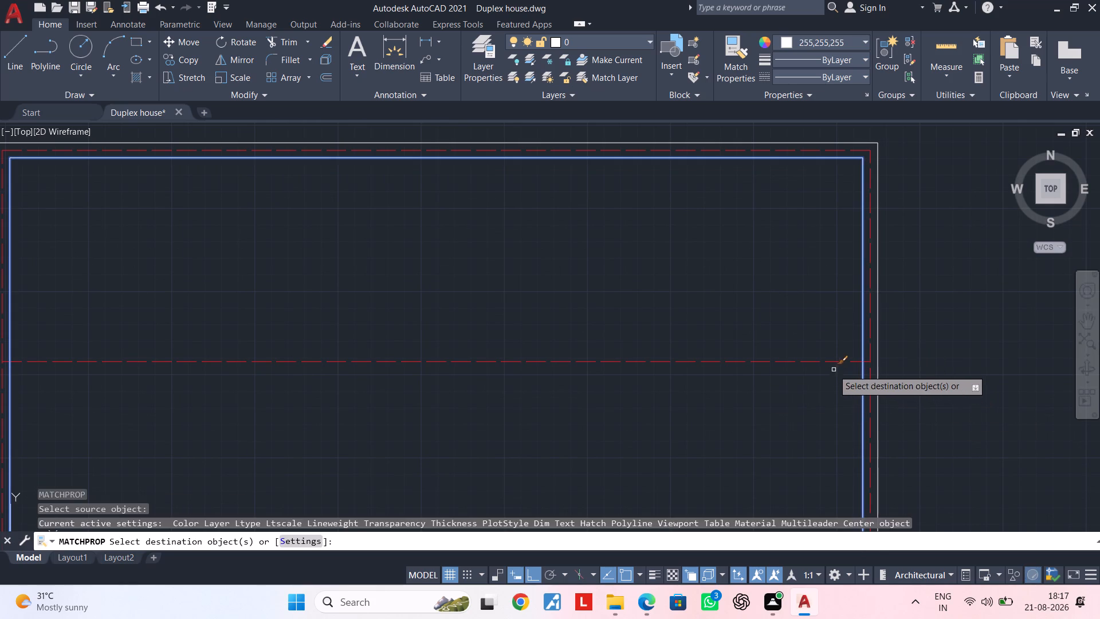
left_click(831, 360)
key("Escape")
key("Escape")
scroll(808, 393, "down", 2)
middle_click_drag(812, 389, 833, 370)
key("Escape")
scroll(783, 385, "up", 2)
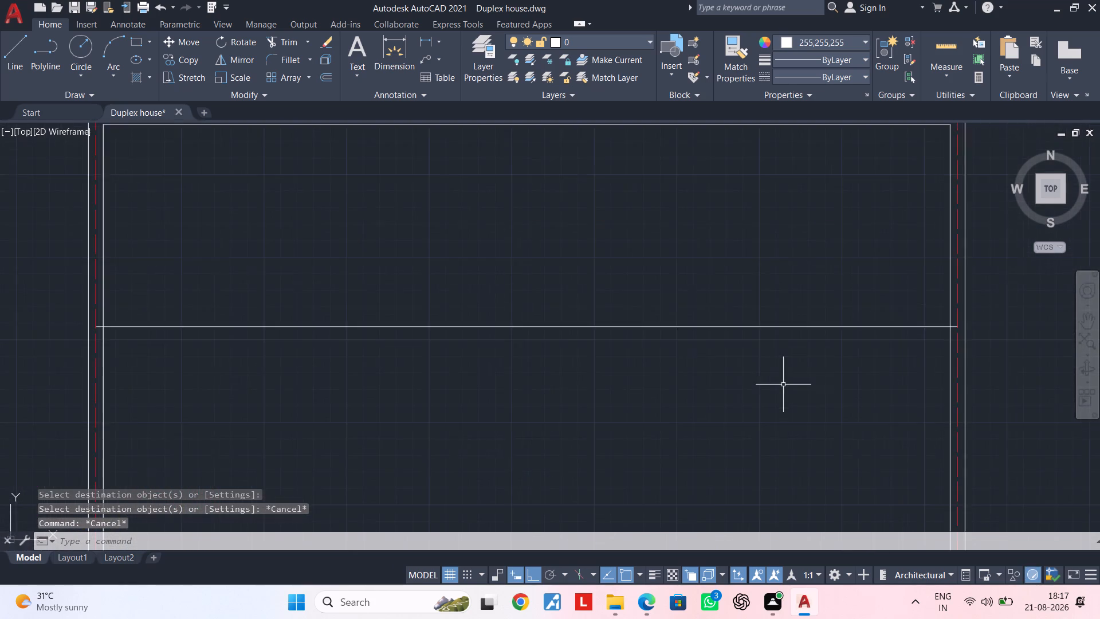
middle_click_drag(806, 365, 731, 363)
key("Escape")
key("Escape")
key("Escape")
Offset the white horizontal line 9" farther into the plan, away from the rear boundary, to form the rear wall thickness.
scroll(757, 358, "down", 1)
middle_click_drag(749, 362, 718, 373)
key("Escape")
key("Escape")
key("Escape")
key("Escape")
key("Escape")
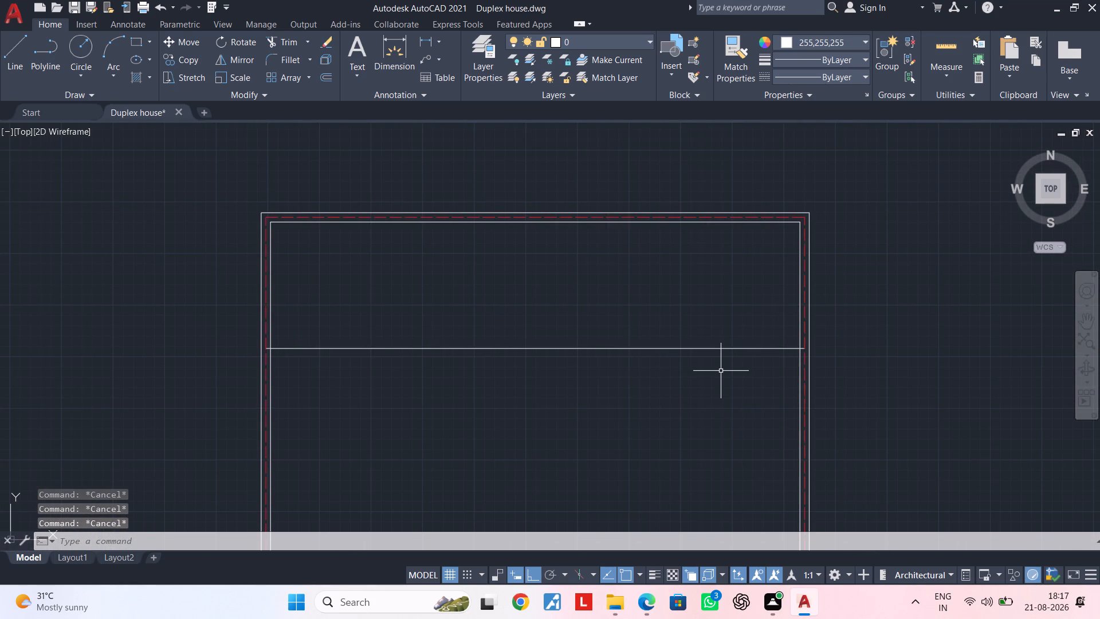
type("OF")
key("space")
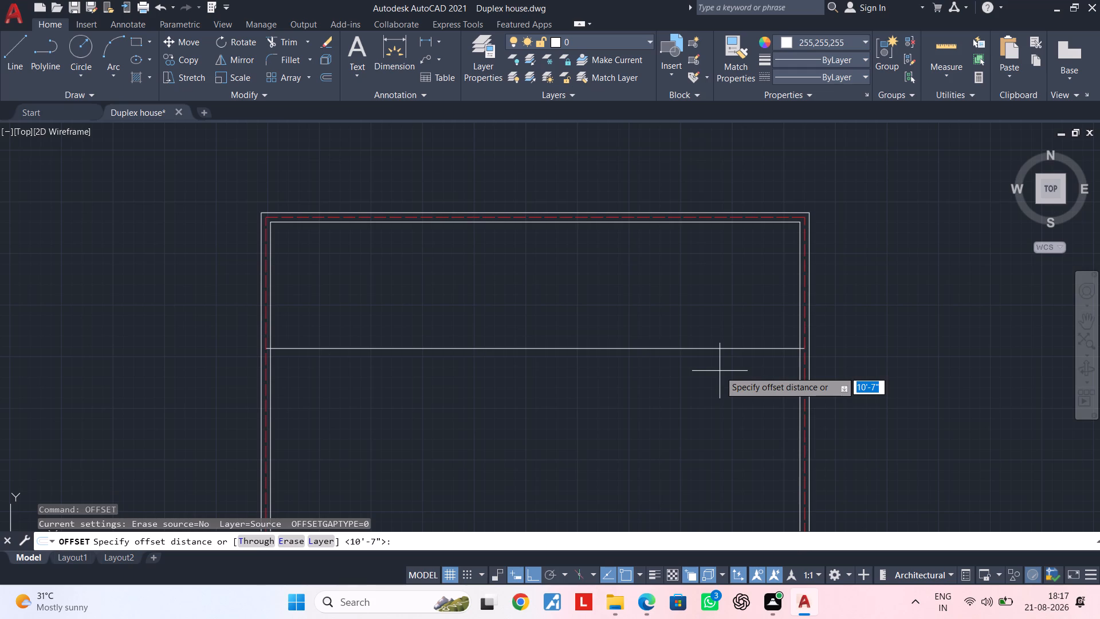
type("9\"")
key("Return")
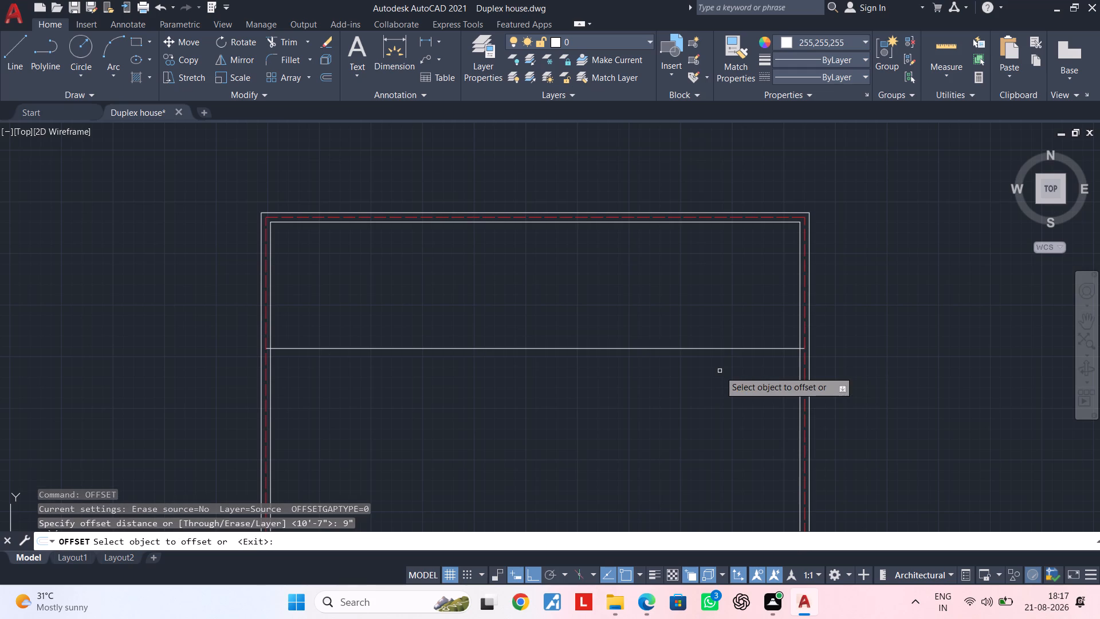
left_click(698, 347)
left_click(704, 398)
key("Escape")
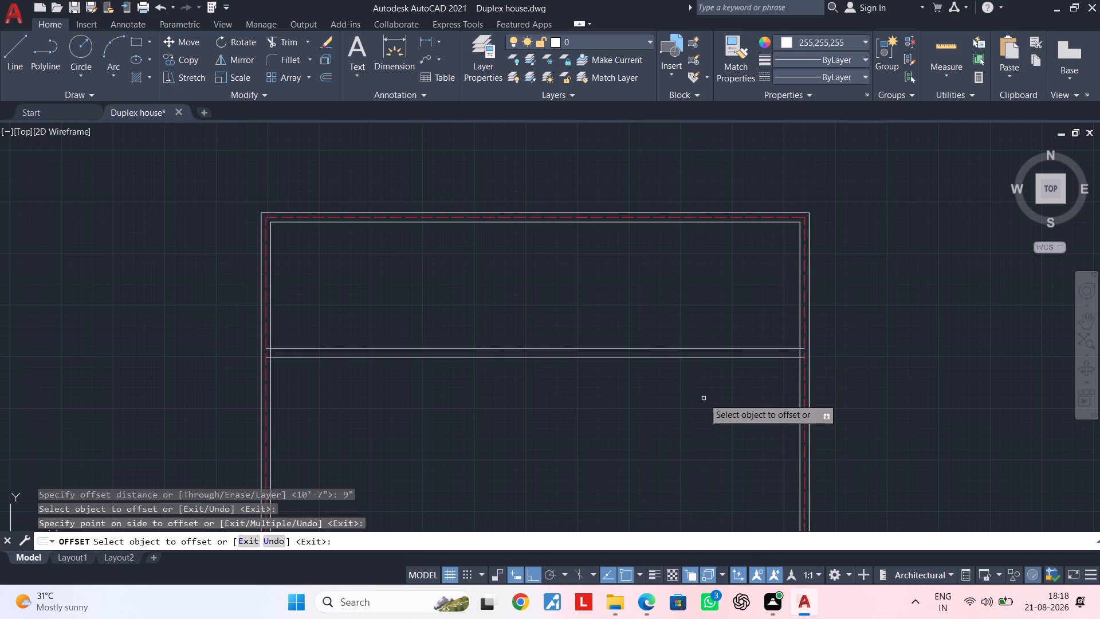
key("Escape")
key("Escape")
key("Escape")
key("Escape")
key("Escape")
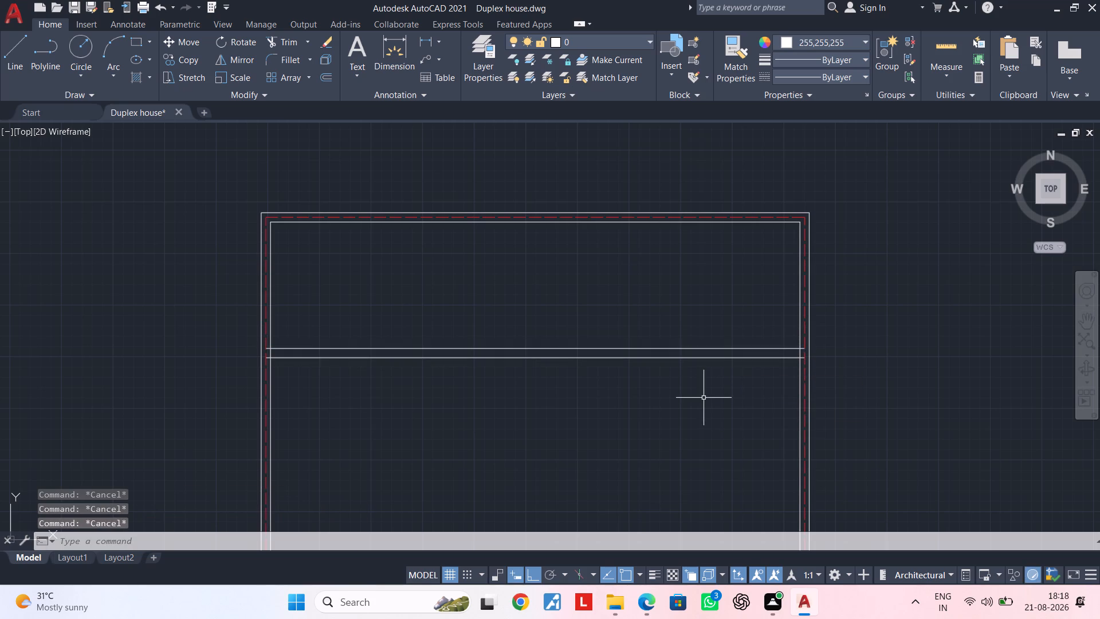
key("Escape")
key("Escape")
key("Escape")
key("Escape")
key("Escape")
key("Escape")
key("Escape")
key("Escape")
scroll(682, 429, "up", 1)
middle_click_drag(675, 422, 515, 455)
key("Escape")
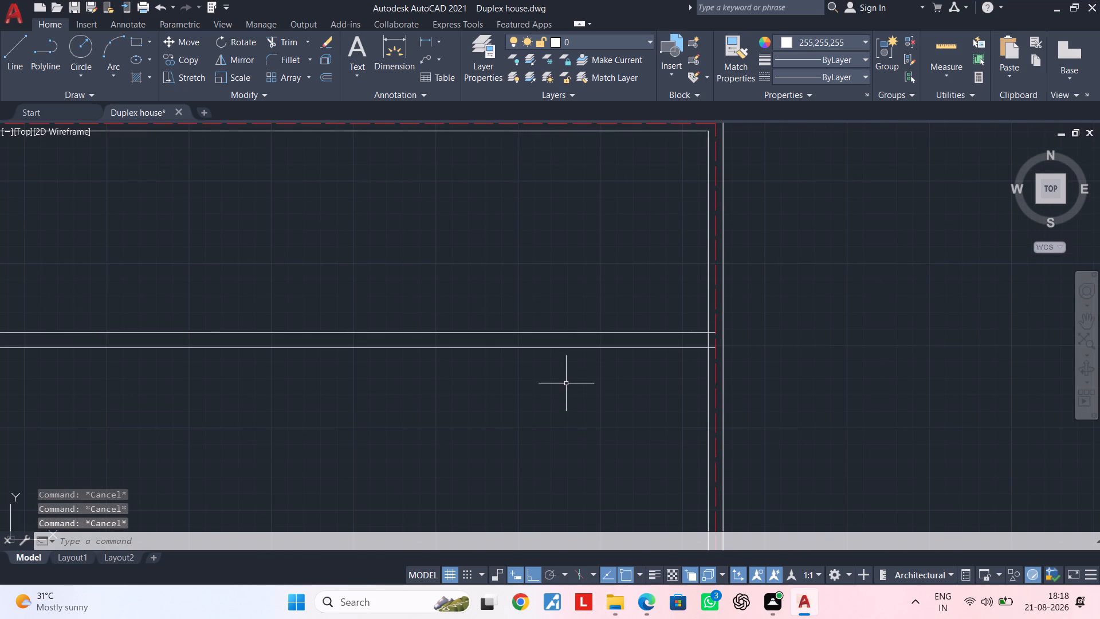
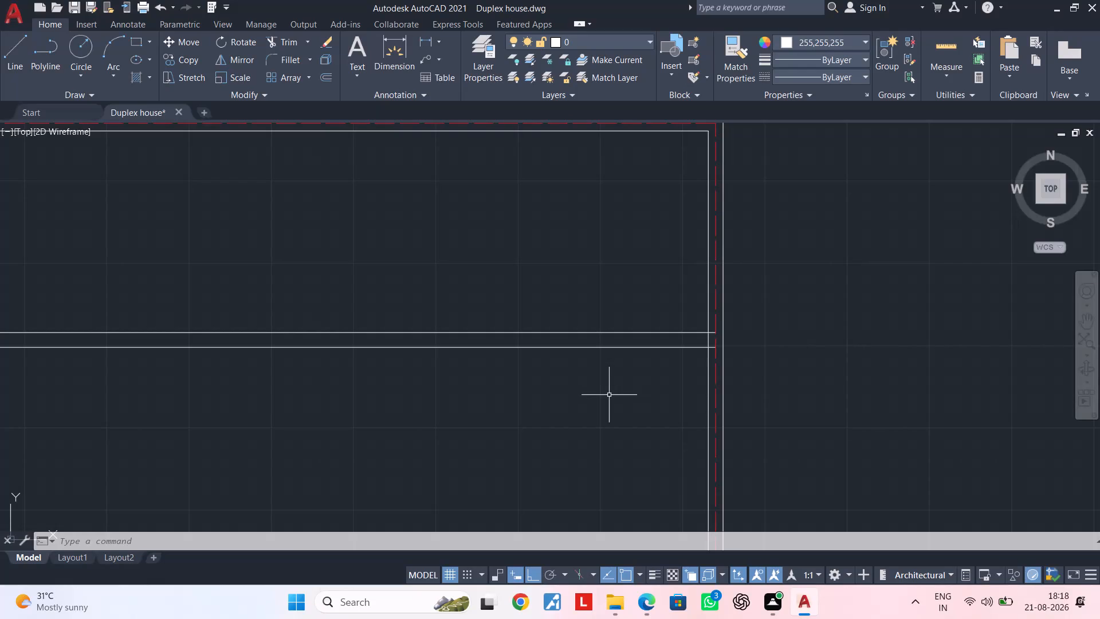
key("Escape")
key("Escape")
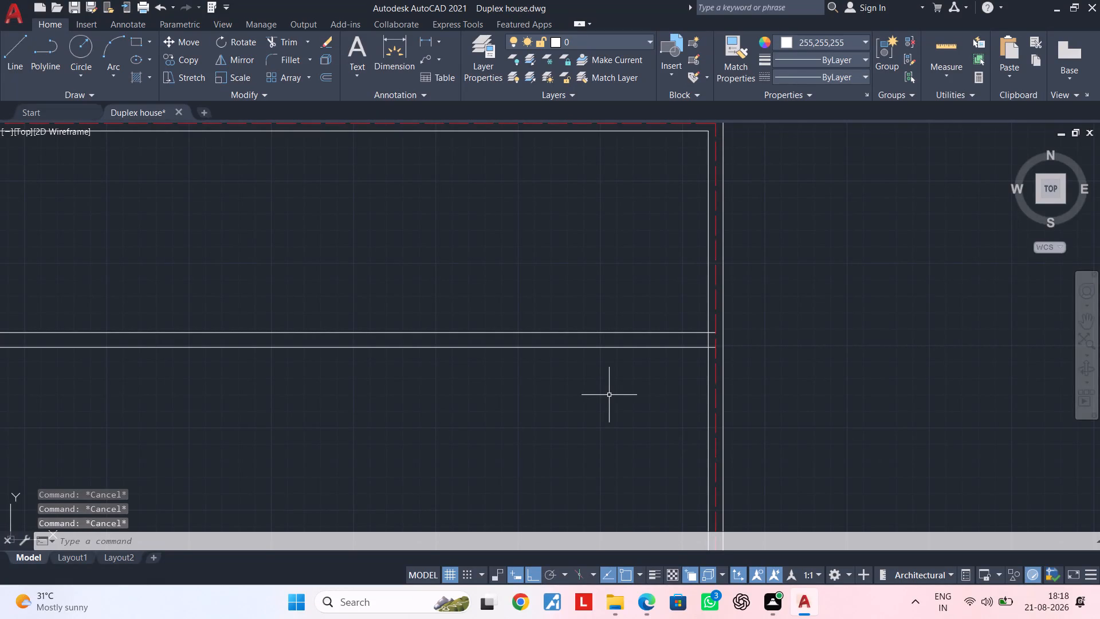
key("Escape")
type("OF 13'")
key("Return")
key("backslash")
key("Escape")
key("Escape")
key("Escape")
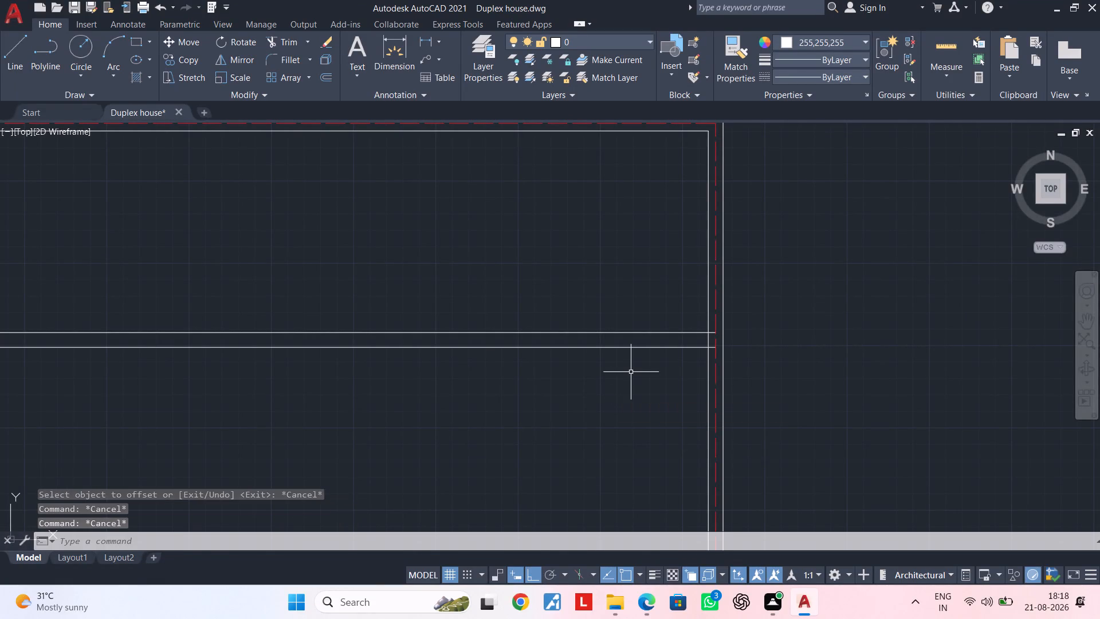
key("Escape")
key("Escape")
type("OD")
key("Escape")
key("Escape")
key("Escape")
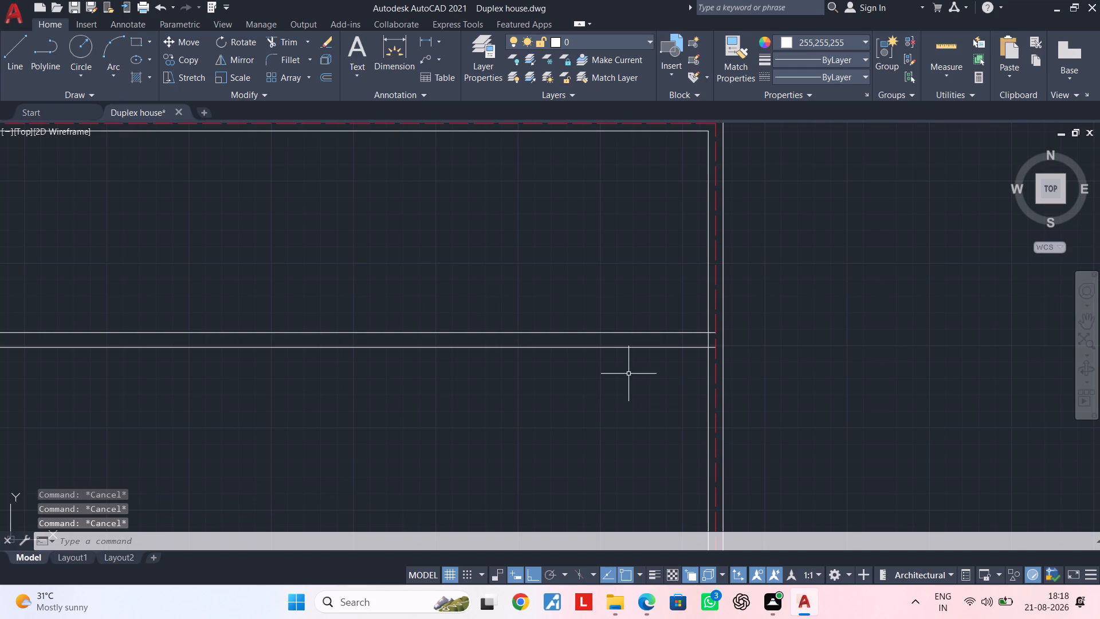
Offset the inner line of the new plan's rear wall 13' farther into the plan, toward the front boundary.
type("OF")
key("space")
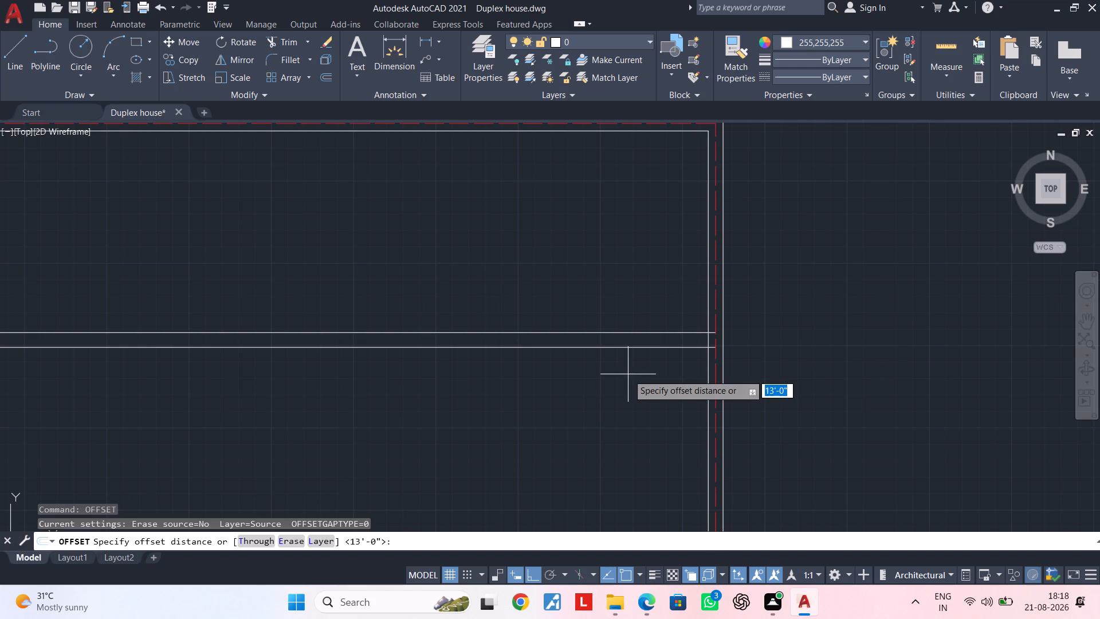
key("1")
key("3")
key("apostrophe")
key("Return")
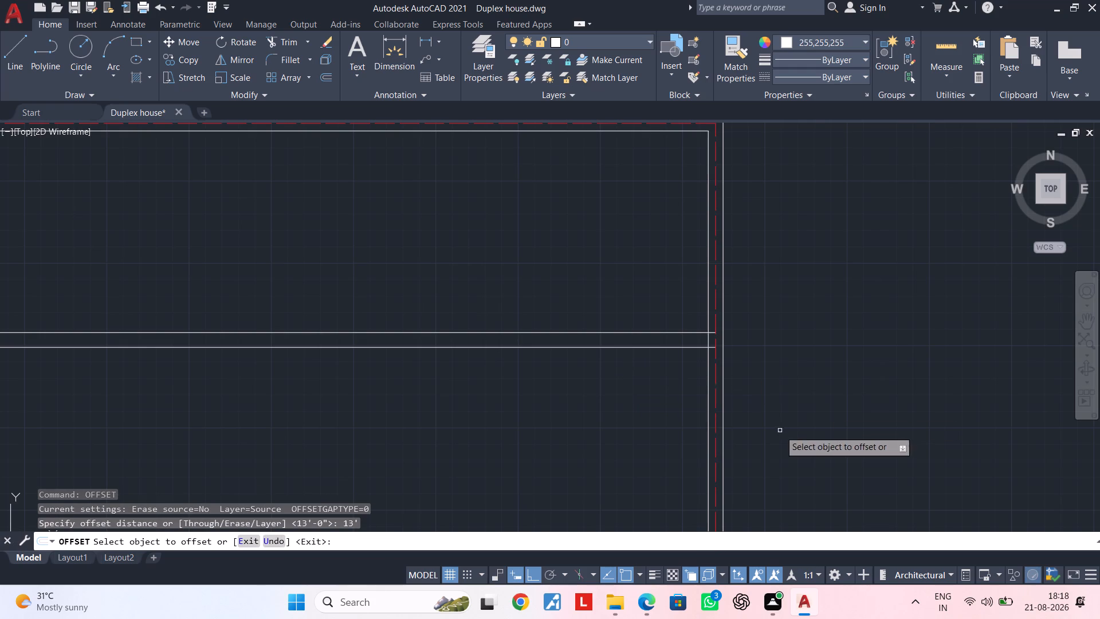
left_click(675, 348)
left_click(672, 403)
scroll(670, 411, "down", 2)
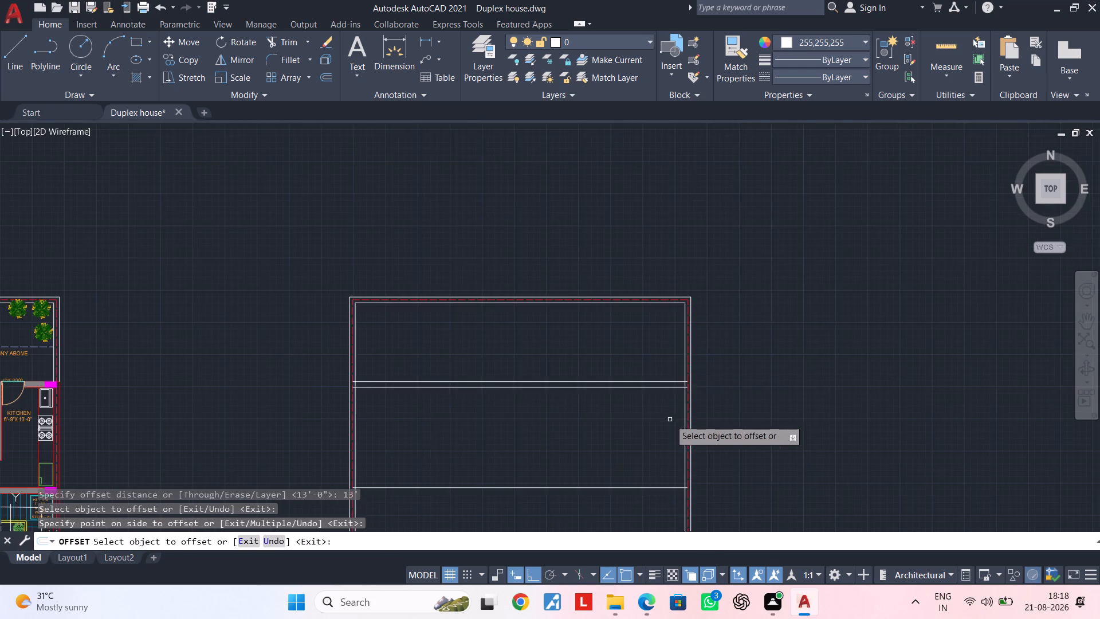
middle_click_drag(673, 352, 677, 331)
middle_click_drag(610, 418, 620, 319)
middle_click_drag(625, 342, 635, 294)
middle_click_drag(633, 418, 628, 391)
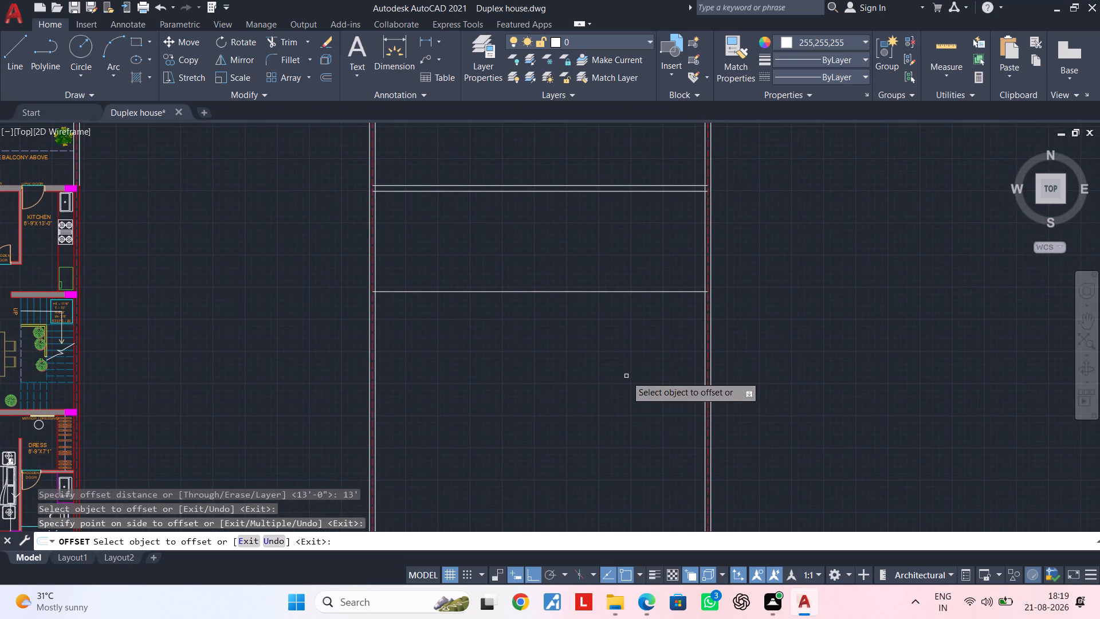
key("space")
Offset the new horizontal line 9" toward the front boundary to form the second interior wall's thickness.
key("space")
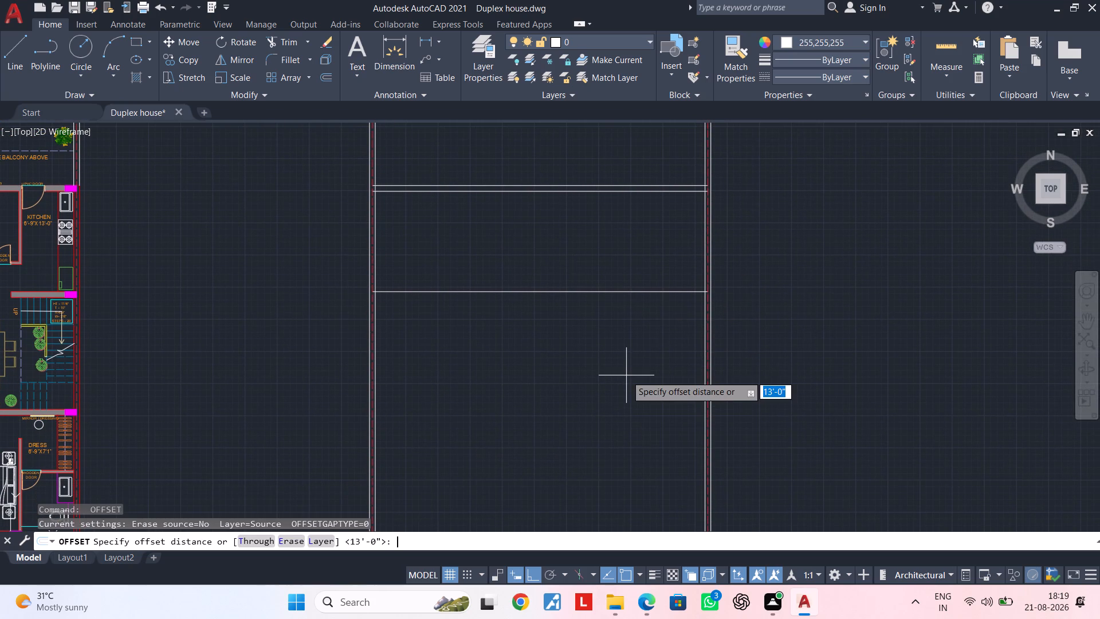
type("9\"")
key("Return")
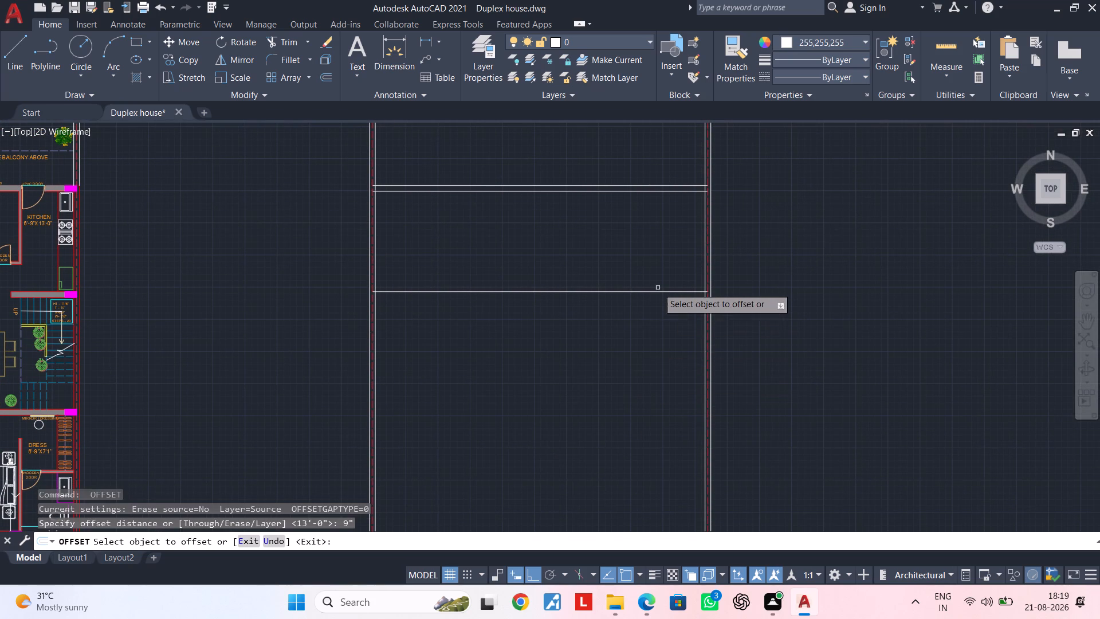
left_click(657, 291)
left_click(646, 322)
key("Escape")
key("Escape")
middle_click_drag(646, 261, 623, 288)
key("Escape")
key("Escape")
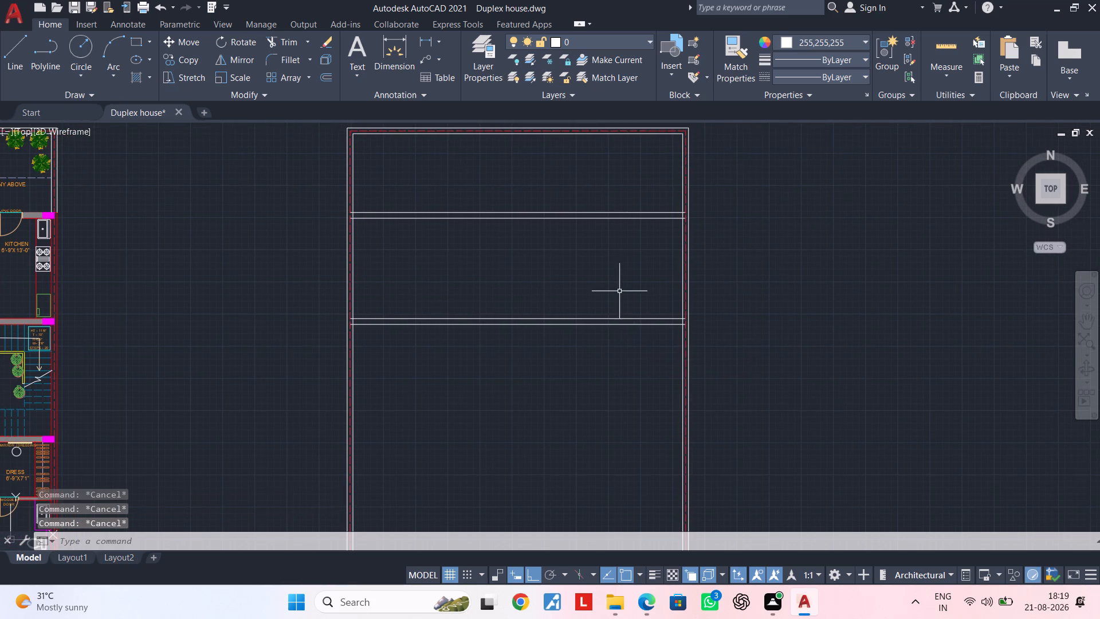
middle_click_drag(607, 294, 624, 282)
key("Escape")
key("Escape")
middle_click_drag(638, 263, 600, 279)
key("Escape")
key("Escape")
key("Escape")
key("Escape")
key("Escape")
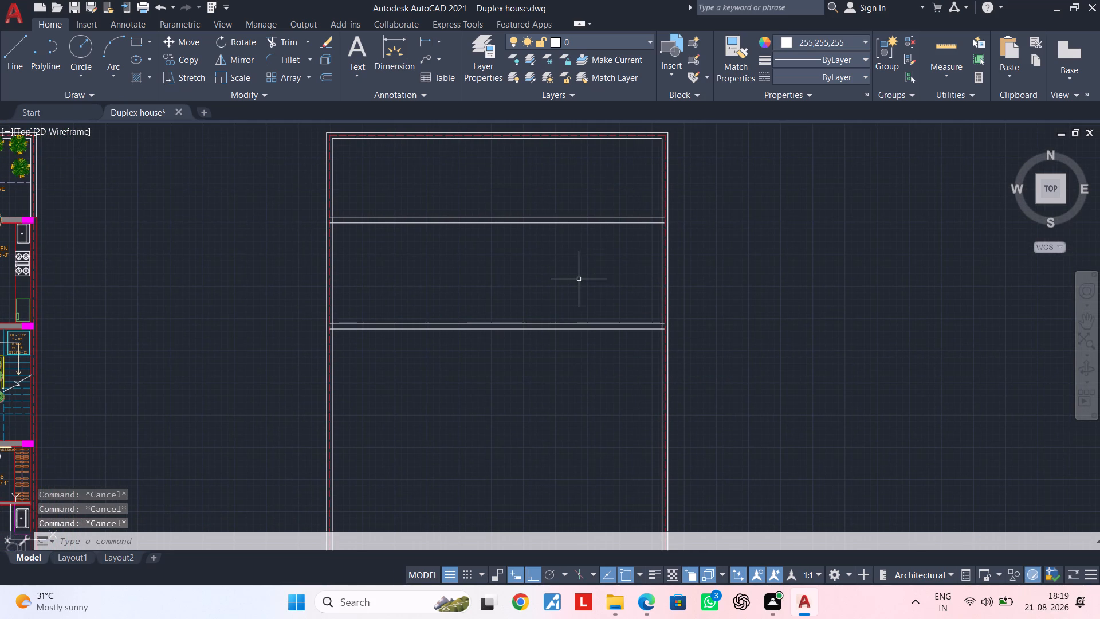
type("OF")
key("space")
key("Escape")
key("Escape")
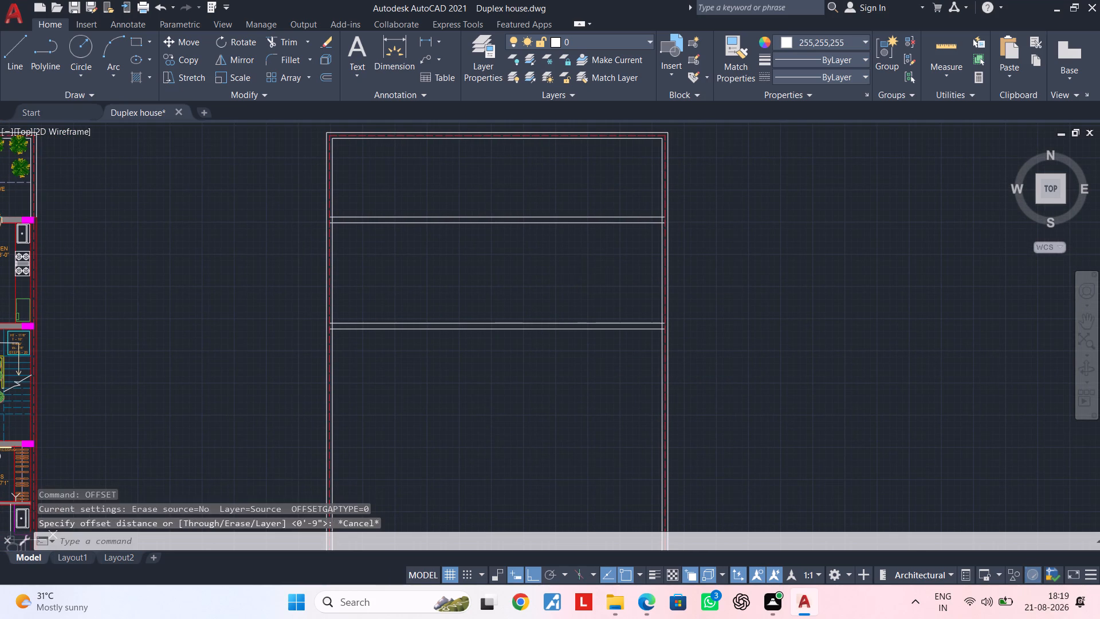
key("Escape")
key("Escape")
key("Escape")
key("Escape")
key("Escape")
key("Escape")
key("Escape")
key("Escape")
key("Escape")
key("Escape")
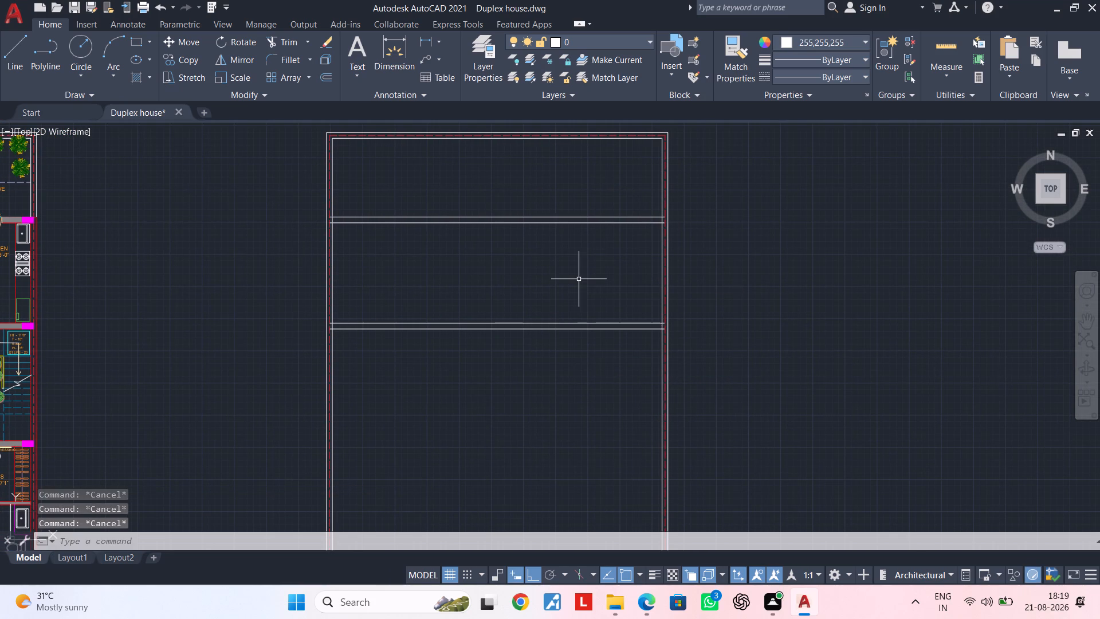
Offset the front-side line of the second horizontal wall 14'6" toward the front boundary of the new plan.
scroll(569, 276, "down", 2)
middle_click_drag(544, 275, 616, 261)
middle_click_drag(593, 267, 560, 275)
key("Escape")
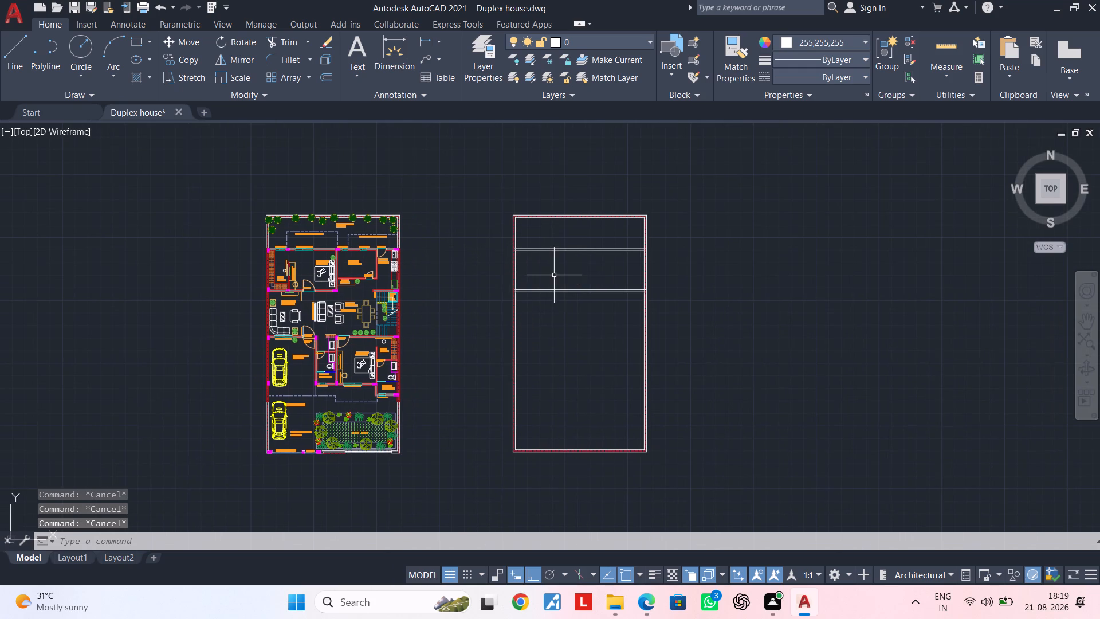
key("Escape")
key("Escape")
key("Escape")
key("Escape")
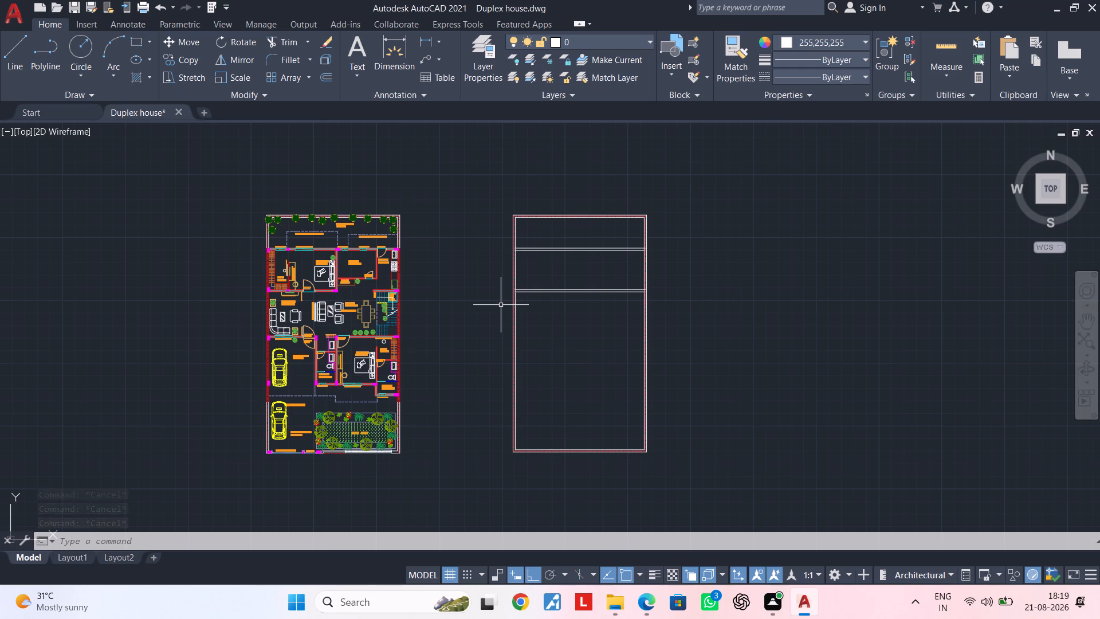
key("Escape")
key("Escape")
key("Escape")
type("OF 14'6\"")
key("Return")
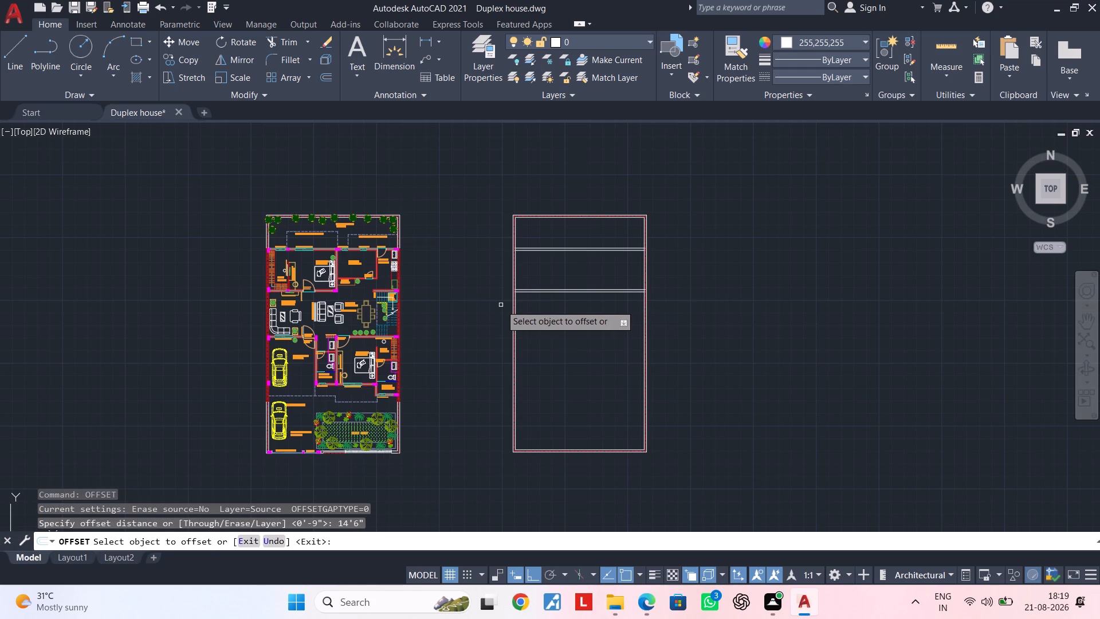
scroll(593, 278, "up", 3)
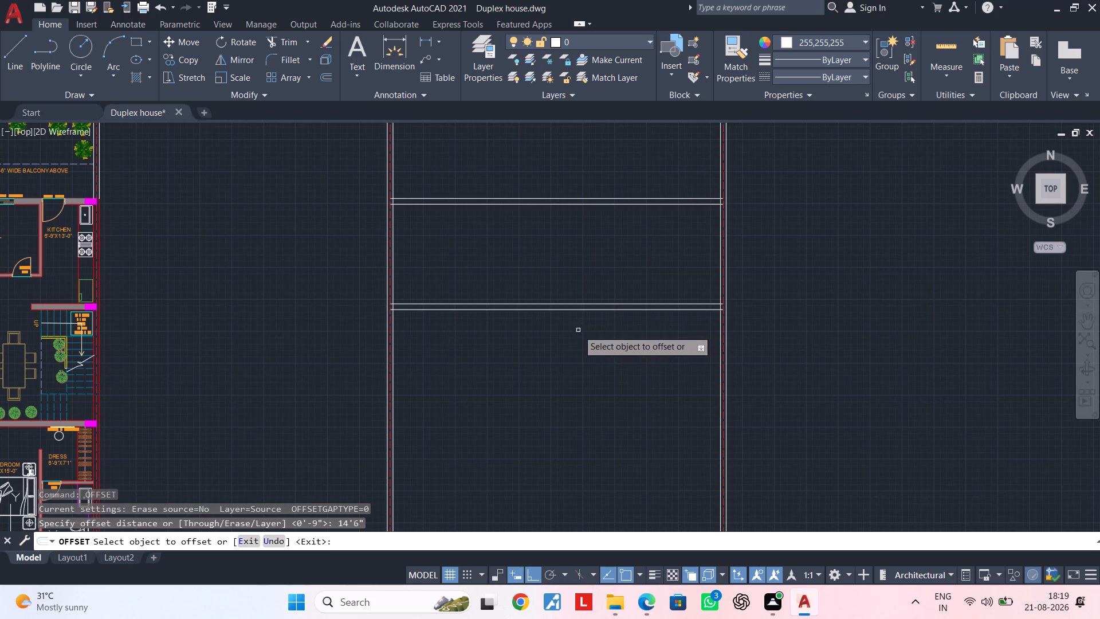
left_click(587, 309)
left_click(587, 389)
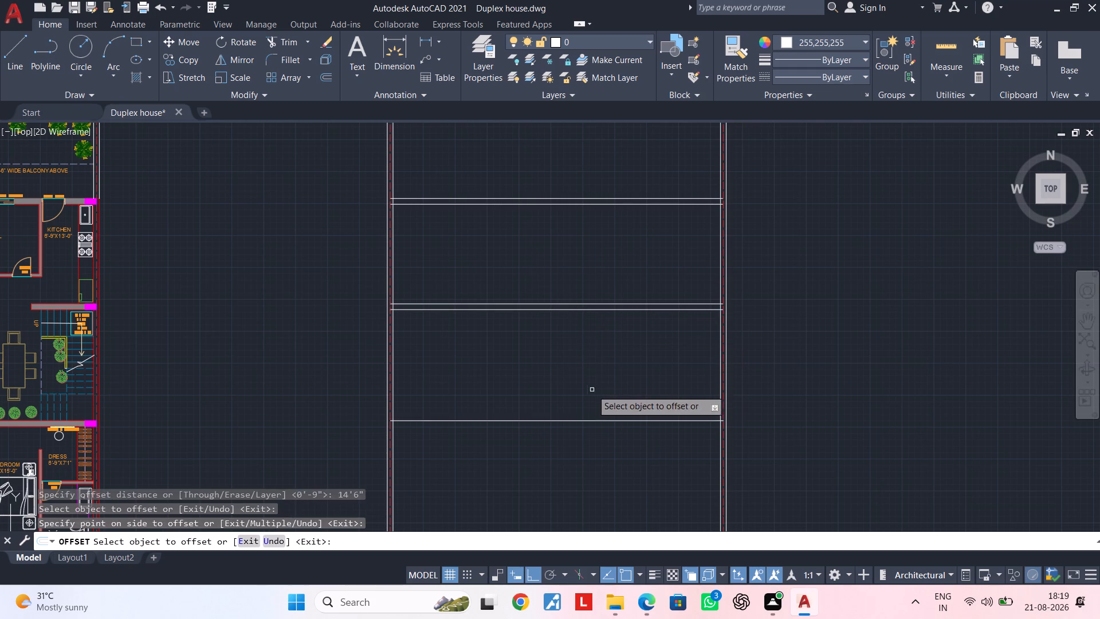
middle_click_drag(611, 396, 595, 324)
middle_click_drag(599, 328, 601, 293)
key("space")
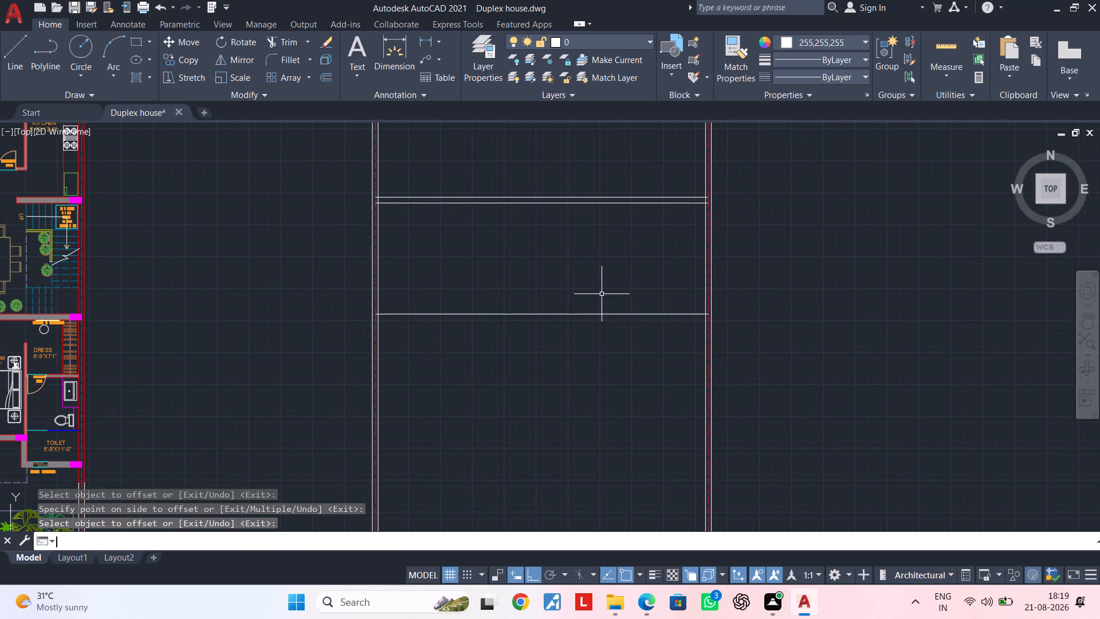
Offset the newest horizontal line 9" toward the front boundary to form the third interior wall's thickness.
key("space")
type("9\"")
key("Return")
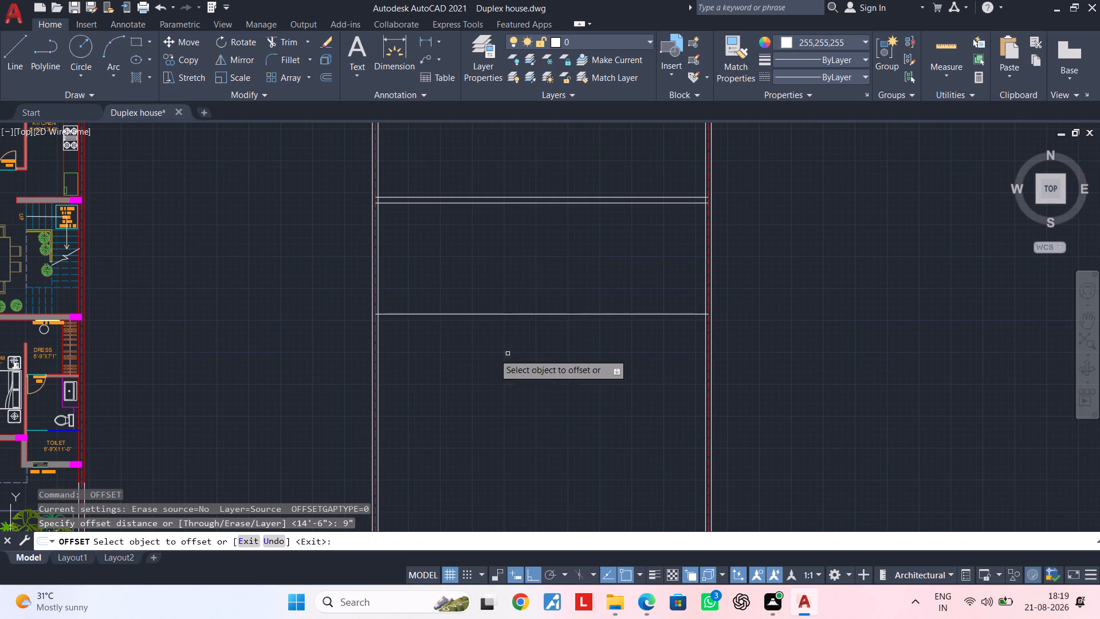
left_click(598, 313)
left_click(623, 381)
key("Escape")
key("Escape")
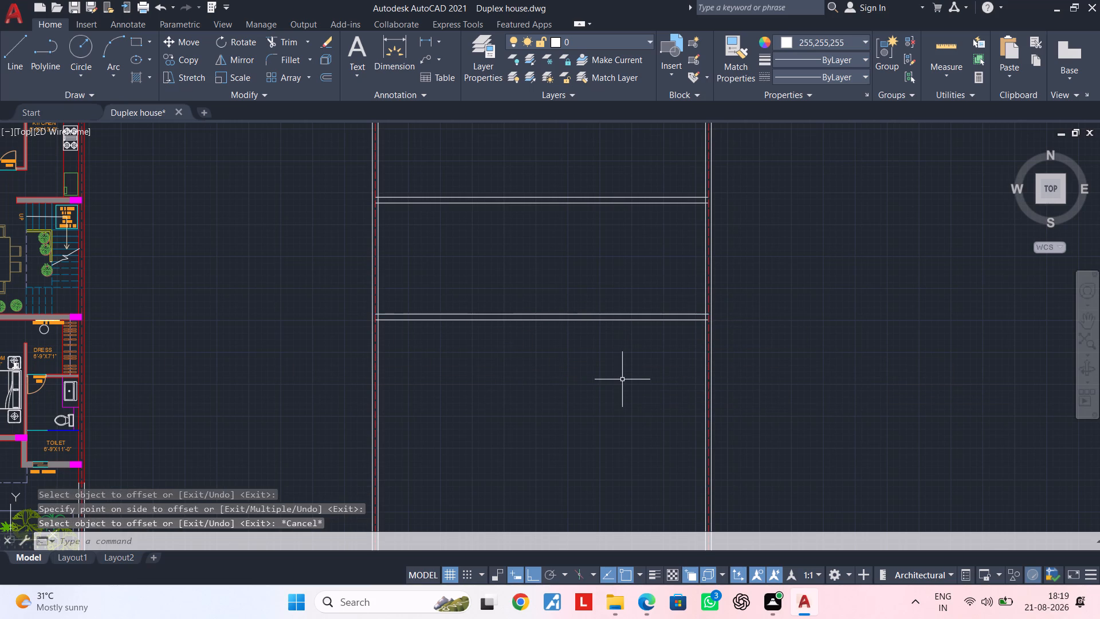
key("Escape")
key("Escape")
key("Escape")
middle_click_drag(584, 410, 573, 306)
middle_click_drag(569, 324, 546, 354)
key("Escape")
key("Escape")
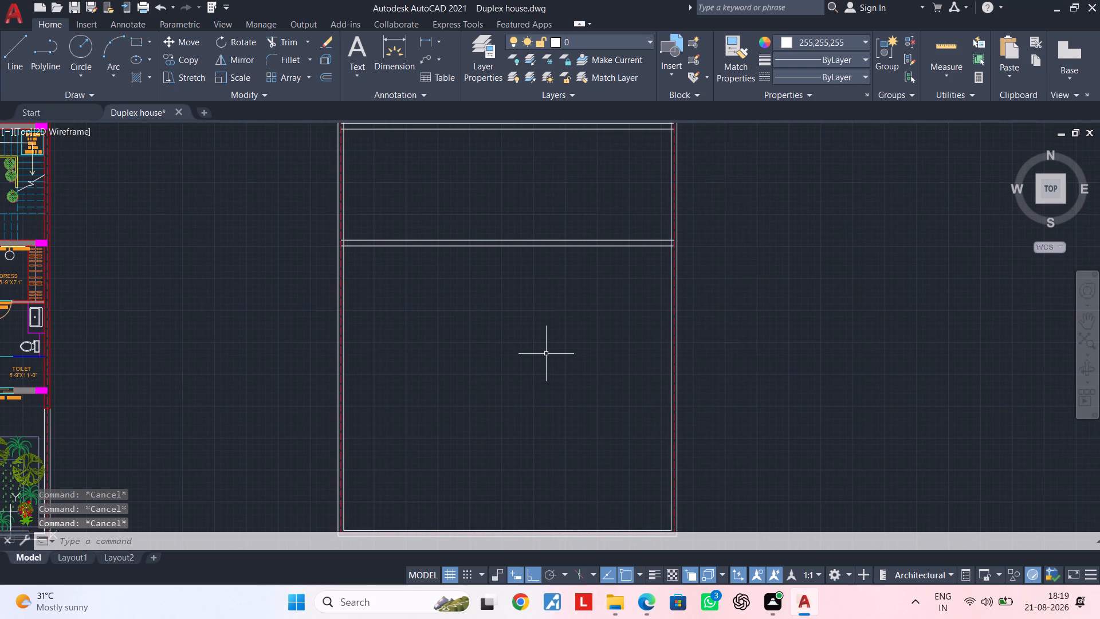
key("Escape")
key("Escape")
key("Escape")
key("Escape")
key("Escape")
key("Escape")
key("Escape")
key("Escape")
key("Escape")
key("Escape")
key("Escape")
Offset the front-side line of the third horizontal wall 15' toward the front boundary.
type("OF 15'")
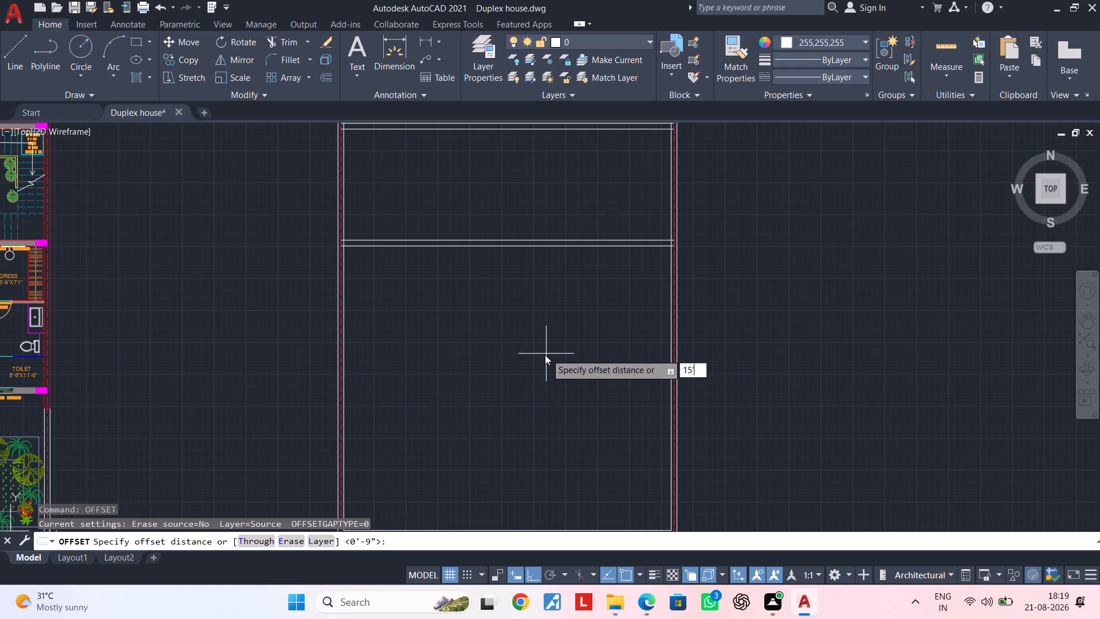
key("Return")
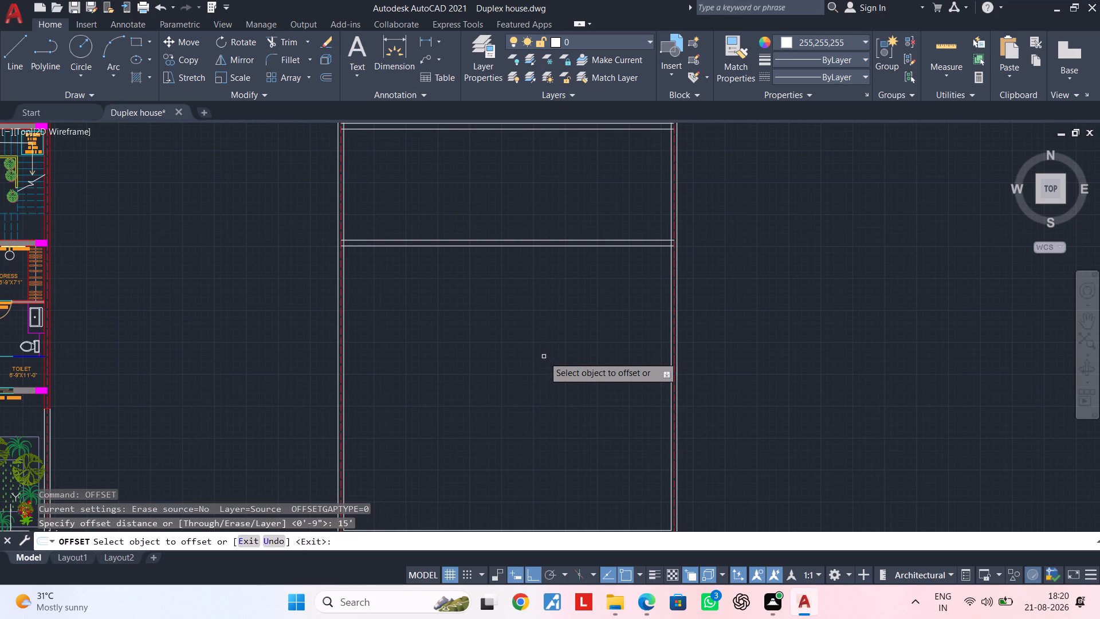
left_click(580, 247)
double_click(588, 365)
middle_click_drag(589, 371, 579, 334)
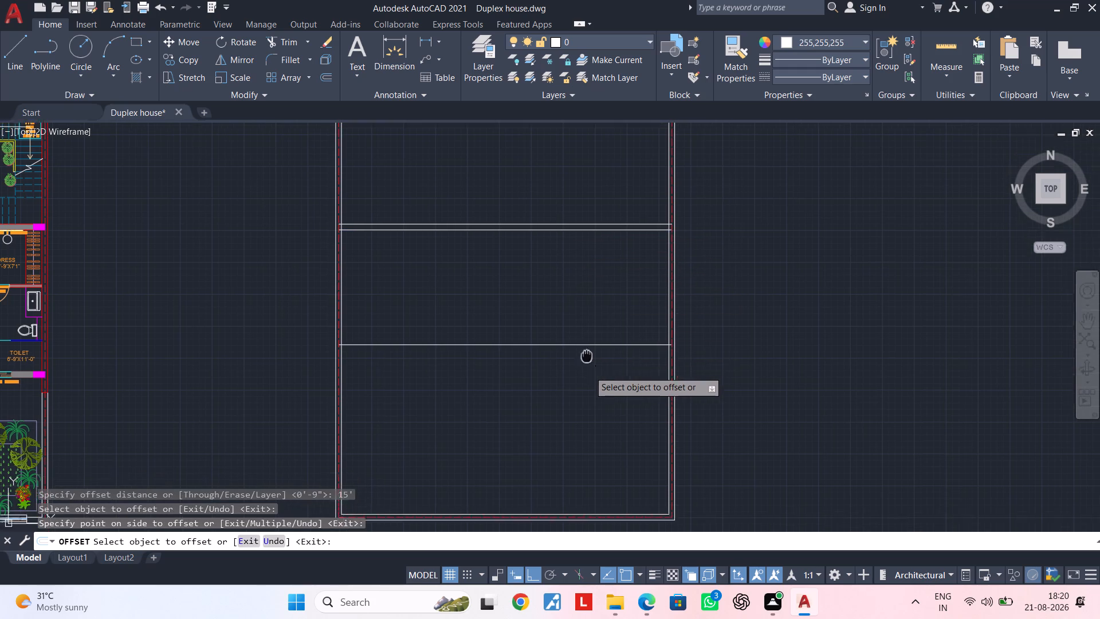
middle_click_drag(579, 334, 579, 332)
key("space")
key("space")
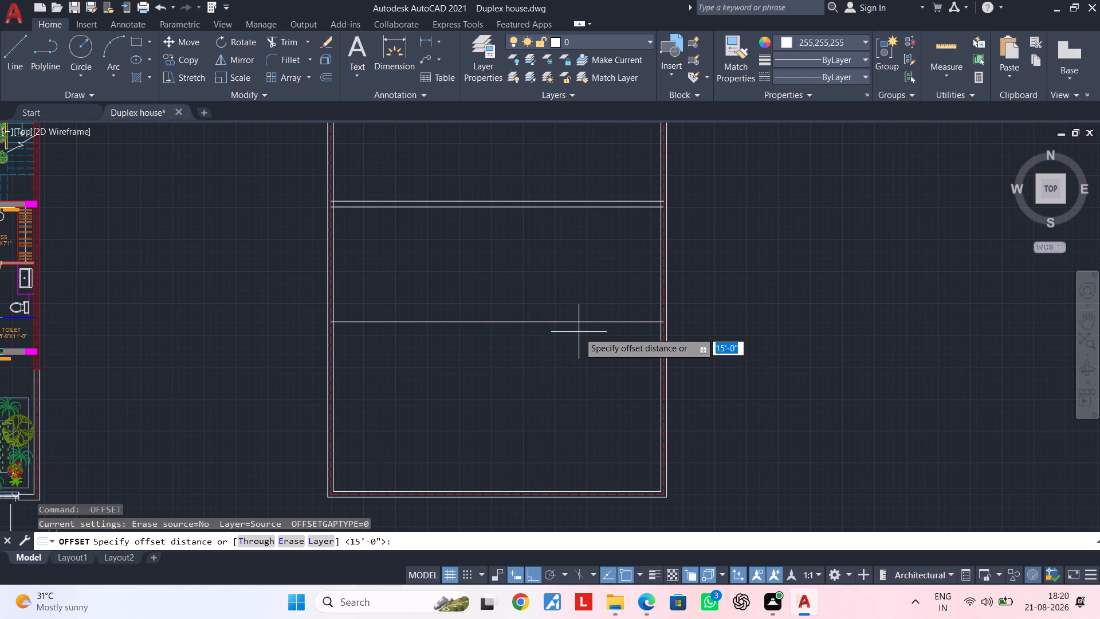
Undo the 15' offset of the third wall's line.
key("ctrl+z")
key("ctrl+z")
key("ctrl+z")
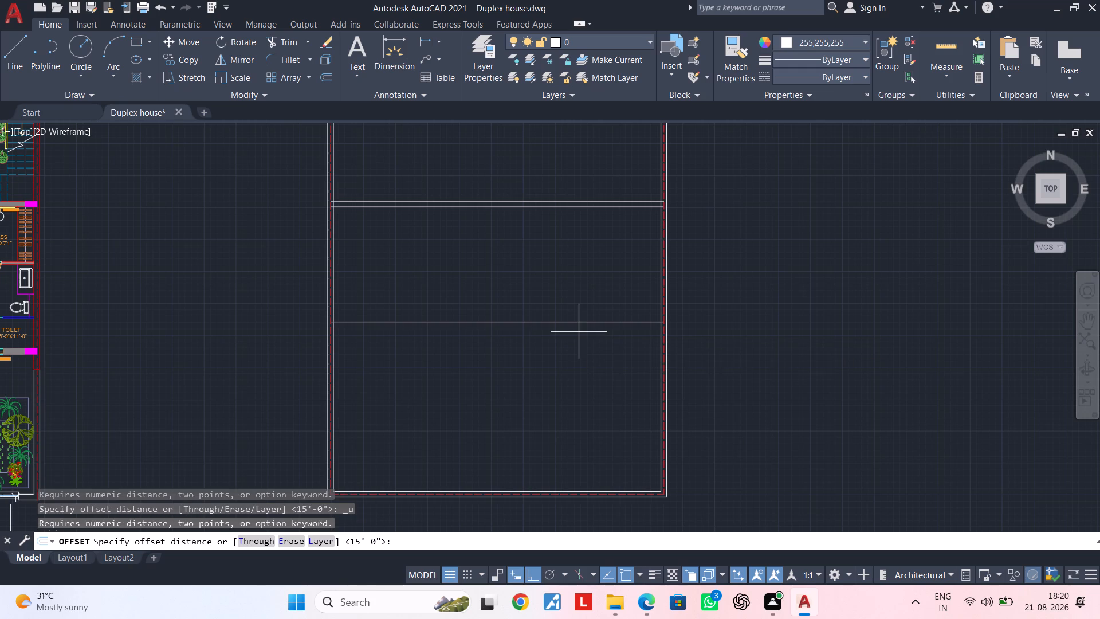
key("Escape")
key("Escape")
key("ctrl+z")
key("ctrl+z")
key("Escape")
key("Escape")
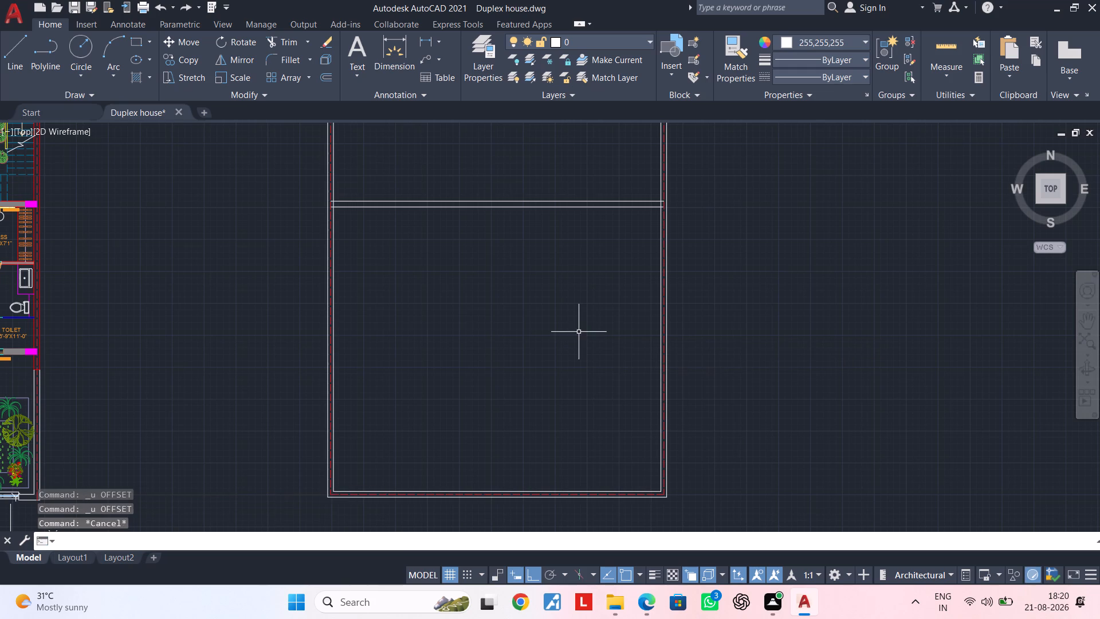
Offset the rear-side line of the first horizontal wall 49' toward the front boundary of the new plan.
scroll(599, 403, "down", 2)
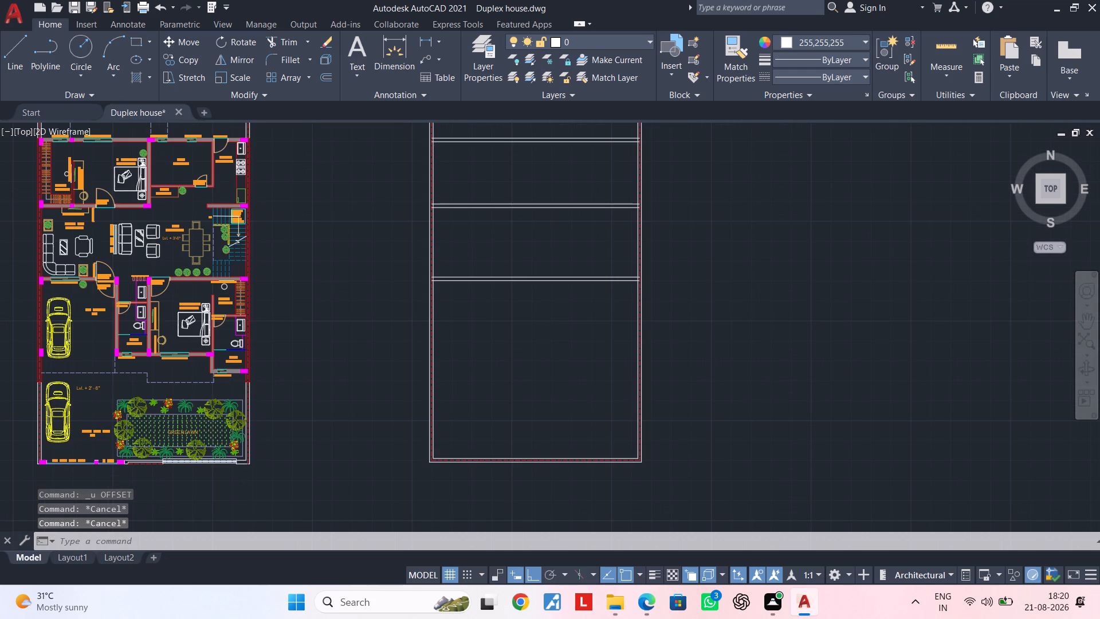
key("Escape")
key("Escape")
type("OF 4")
type("9'")
key("Return")
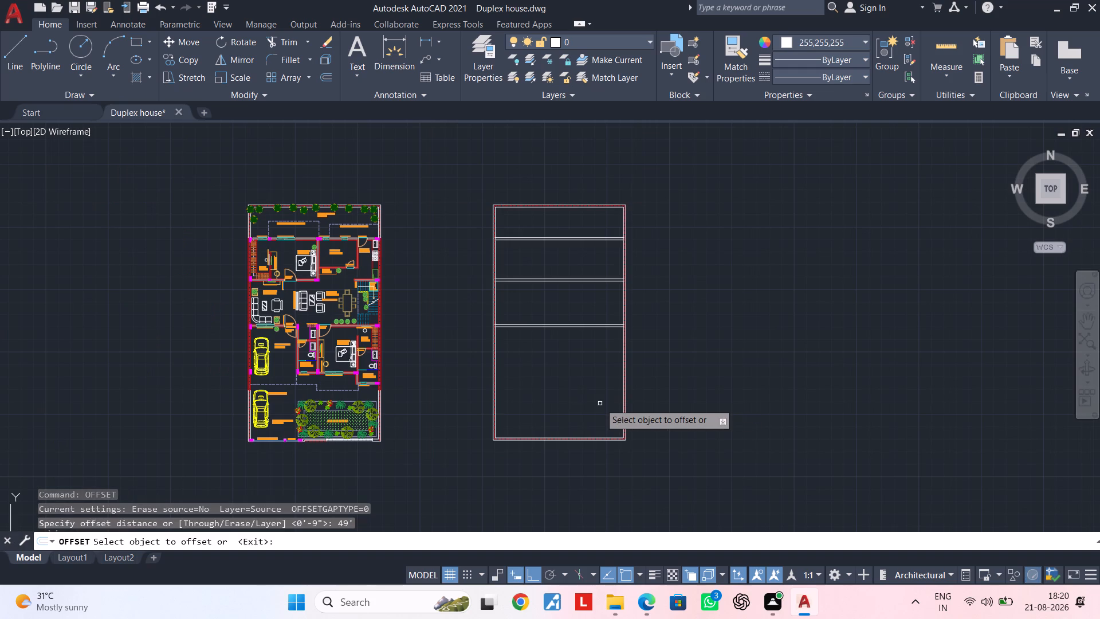
scroll(602, 237, "up", 3)
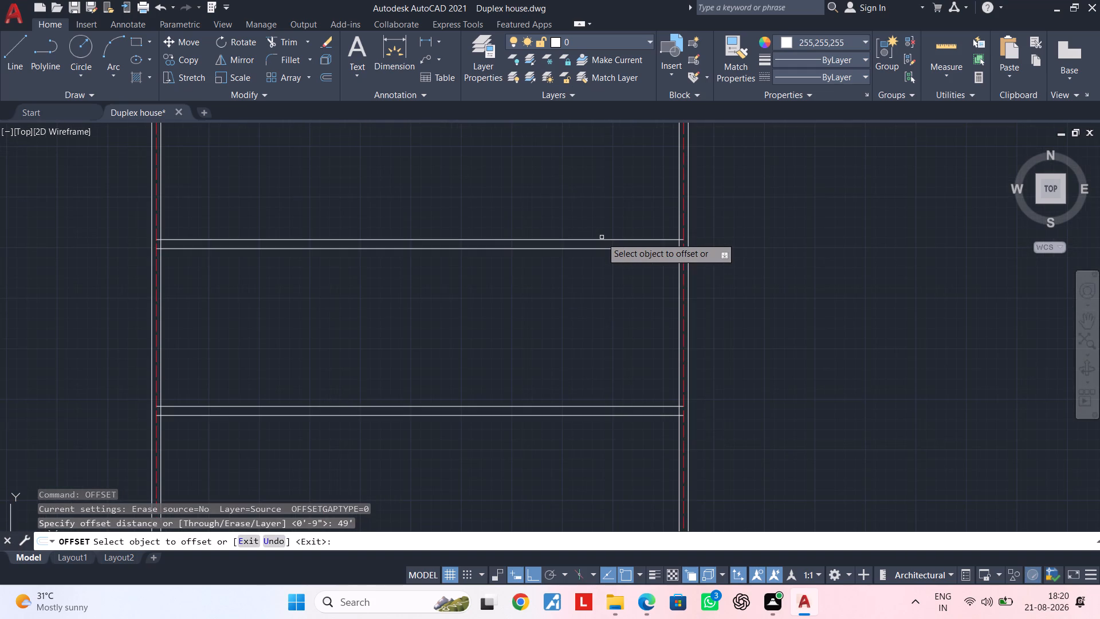
left_click(602, 237)
scroll(607, 383, "down", 3)
middle_click_drag(606, 379, 608, 259)
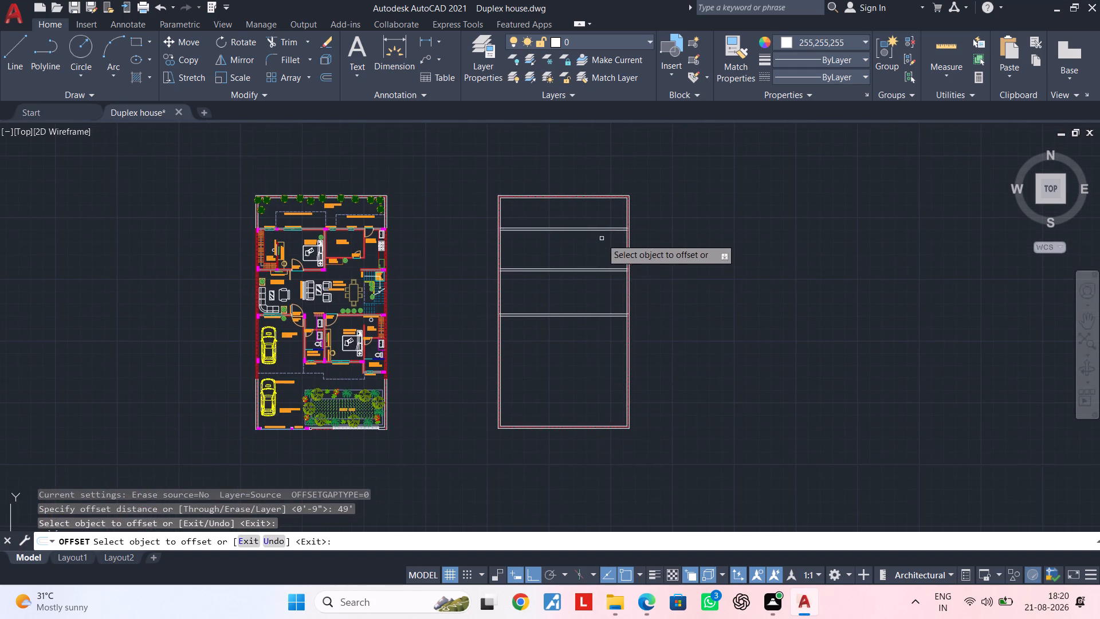
scroll(599, 220, "up", 2)
left_click(595, 239)
scroll(588, 371, "down", 2)
middle_click_drag(587, 369, 588, 264)
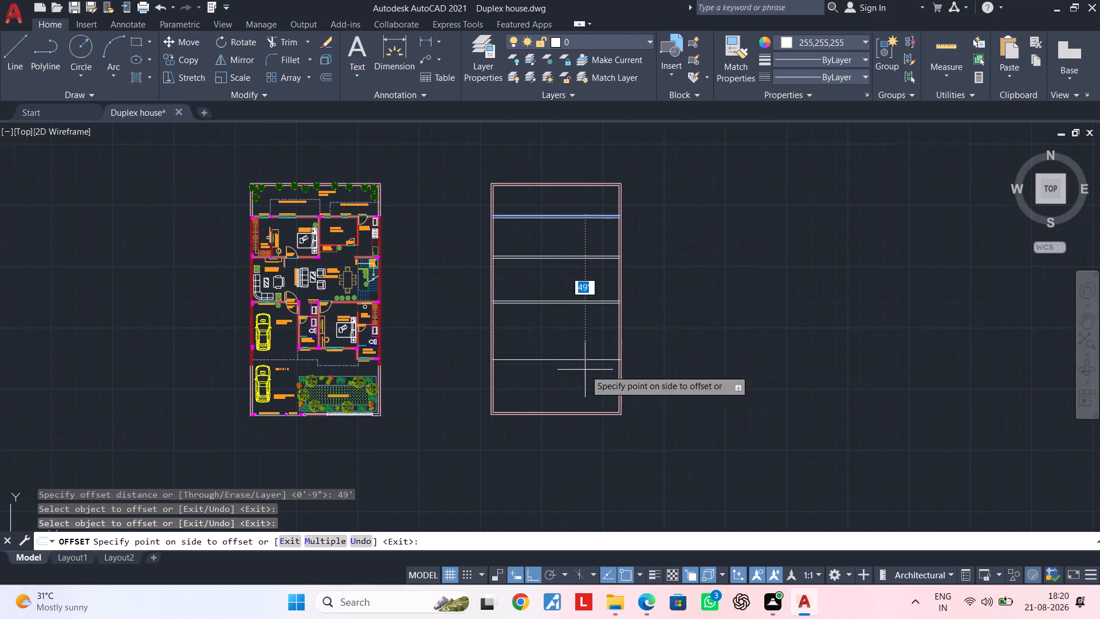
left_click(587, 385)
key("Escape")
scroll(588, 374, "up", 2)
middle_click_drag(588, 374, 567, 396)
key("Escape")
key("Escape")
key("Escape")
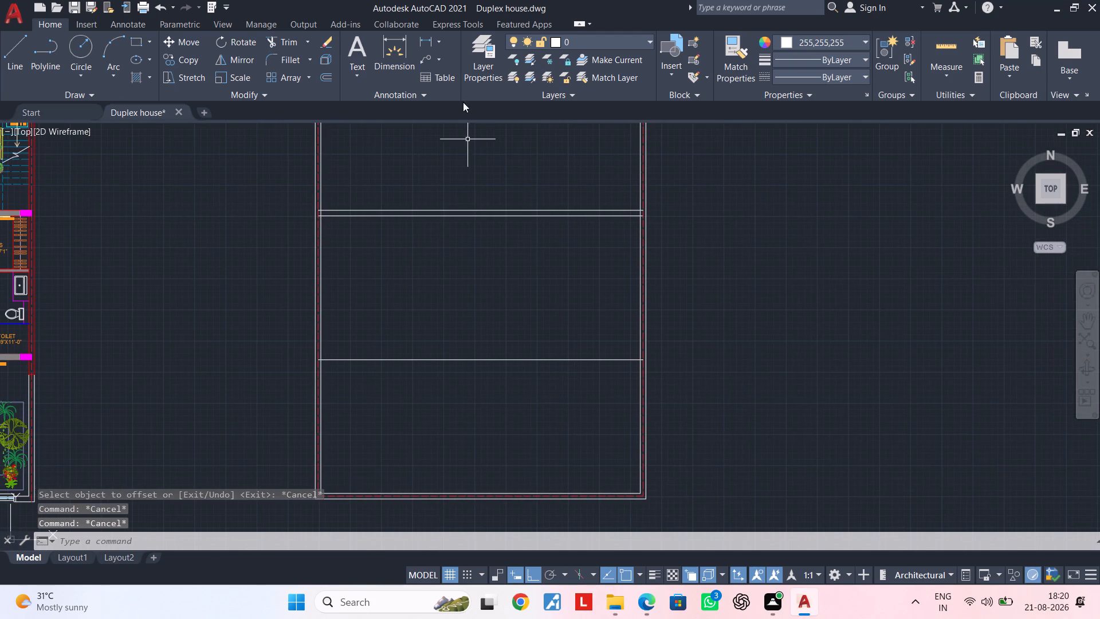
Measure the distance from the third wall's front-side line to the newest horizontal line with a linear dimension.
left_click(425, 43)
scroll(655, 236, "up", 2)
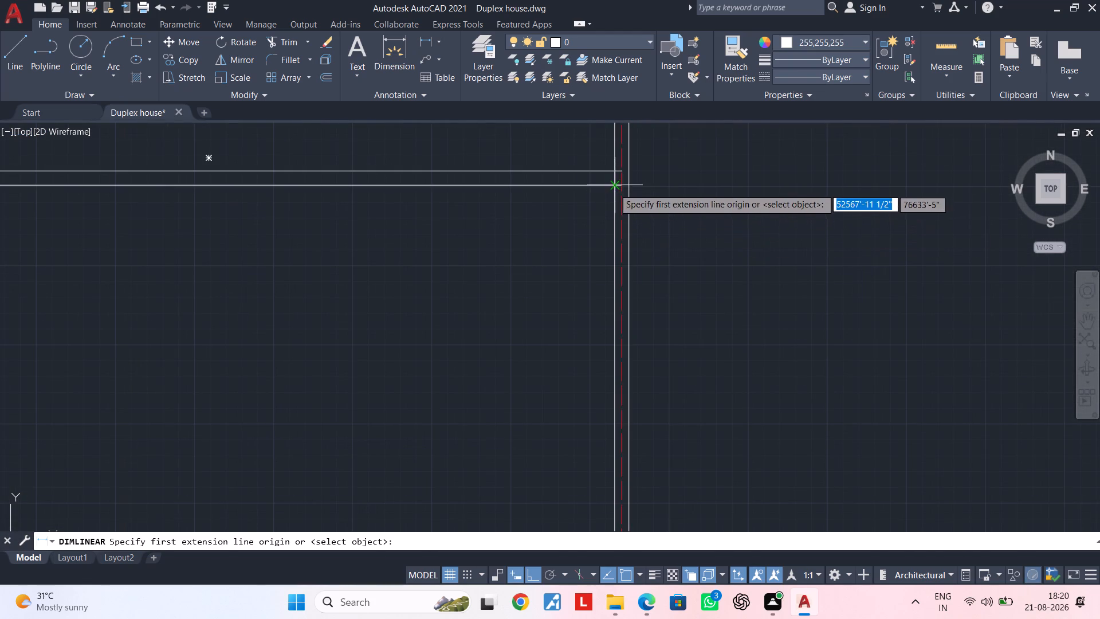
left_click(614, 186)
left_click_drag(614, 186, 614, 191)
middle_click_drag(583, 409, 603, 259)
left_click(632, 401)
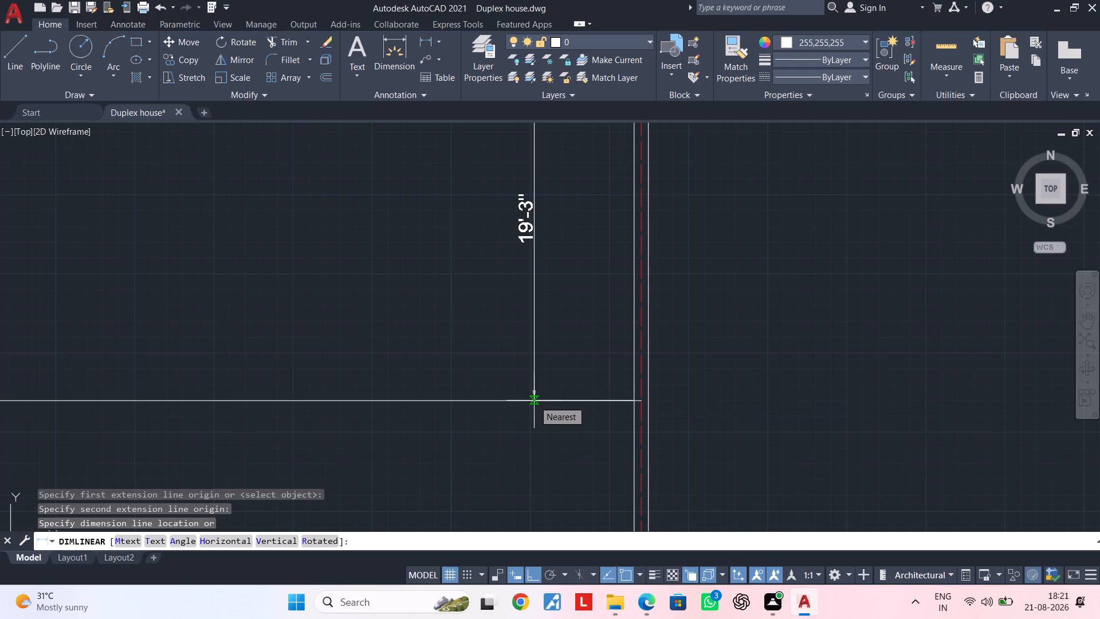
key("Escape")
key("Escape")
key("Escape")
scroll(534, 401, "down", 2)
middle_click_drag(533, 401, 611, 387)
key("Escape")
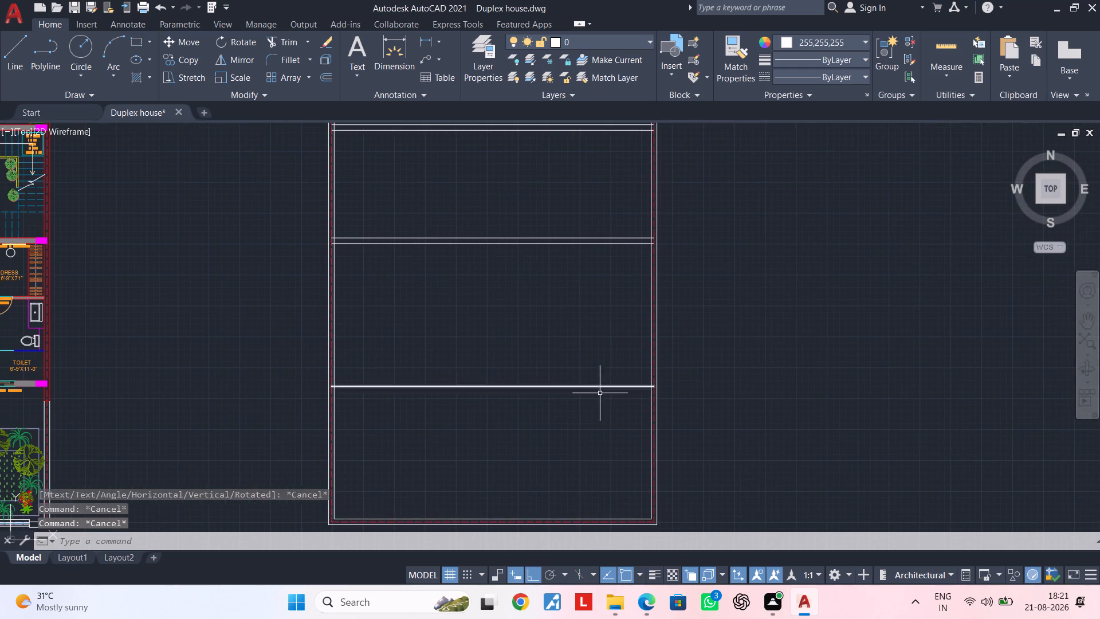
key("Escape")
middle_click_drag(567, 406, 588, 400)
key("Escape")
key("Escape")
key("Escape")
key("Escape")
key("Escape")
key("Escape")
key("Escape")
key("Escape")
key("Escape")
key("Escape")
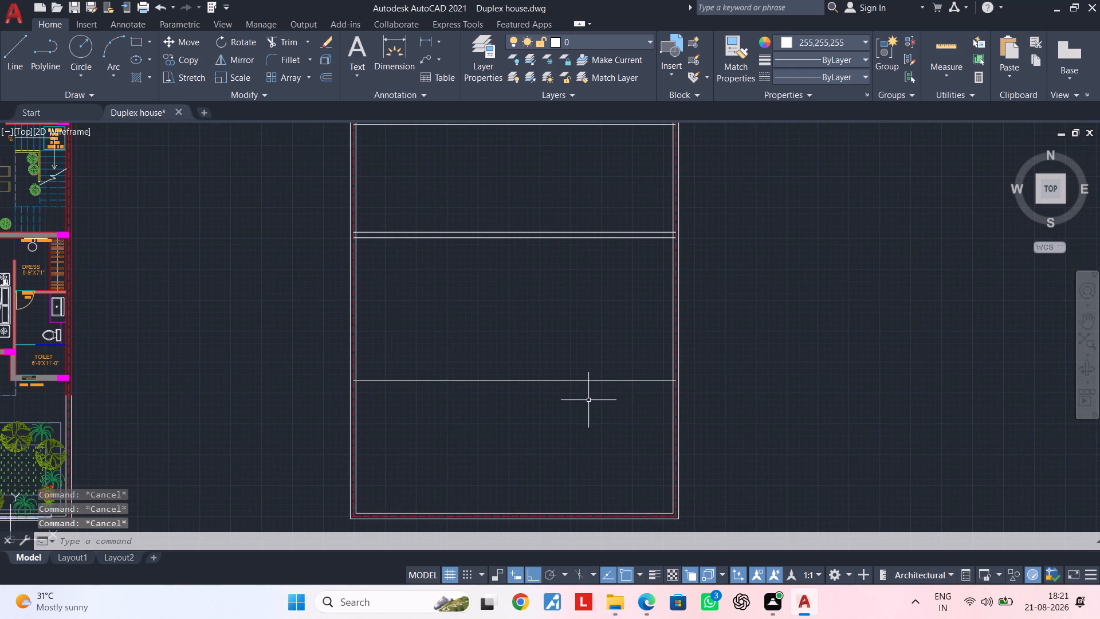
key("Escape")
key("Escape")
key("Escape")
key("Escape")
Offset the newest horizontal line 9" toward the front boundary to form the fourth interior wall's thickness.
type("OF")
key("space")
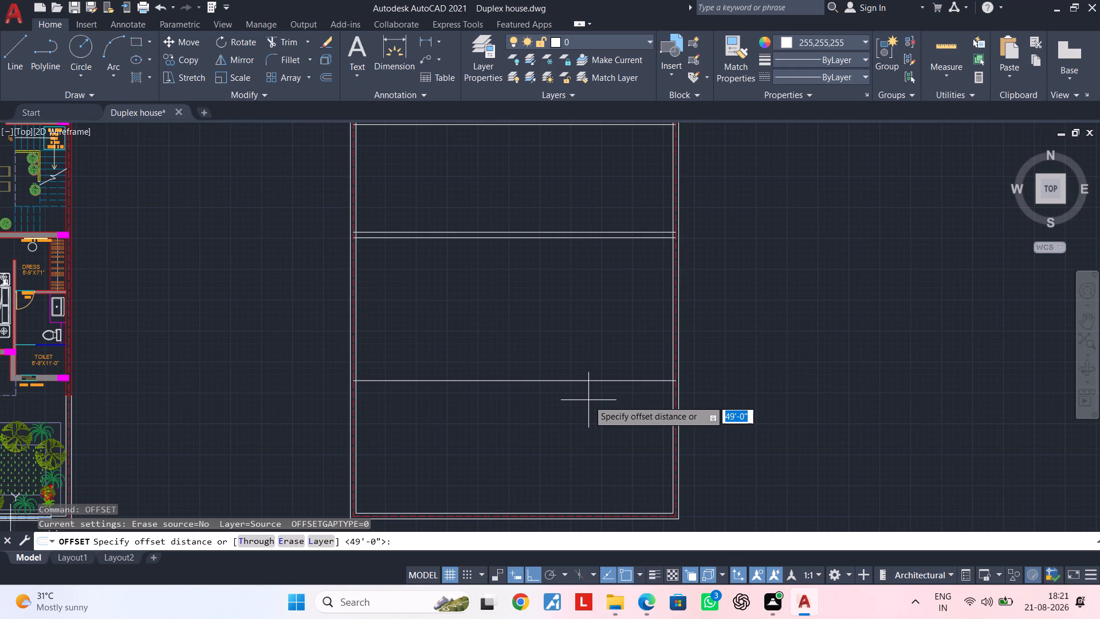
type("9\"")
key("Return")
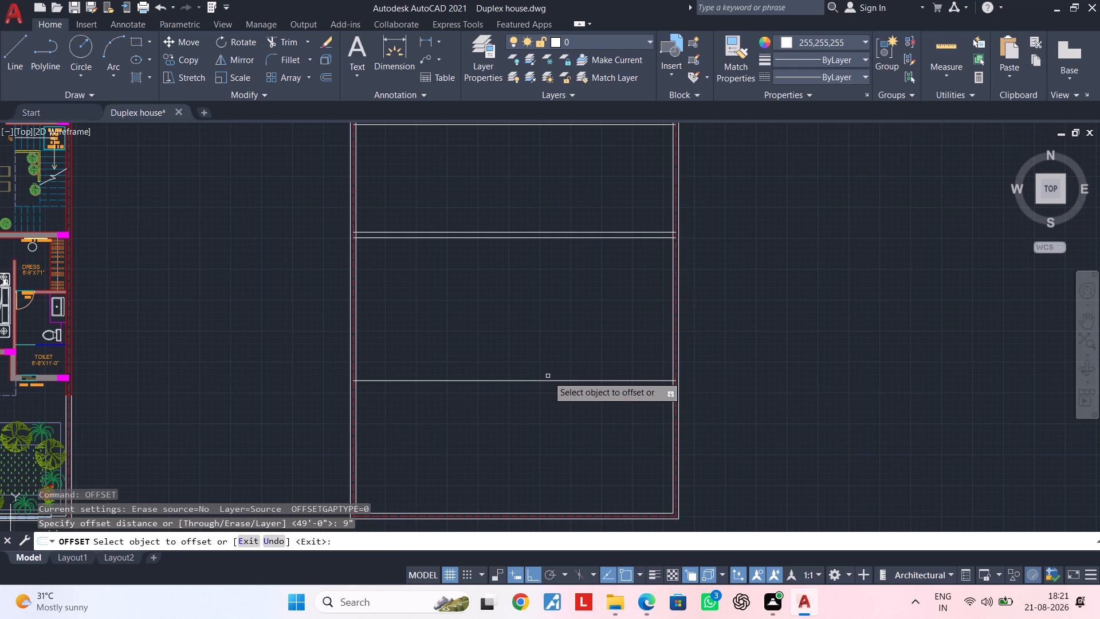
left_click(561, 382)
left_click(560, 421)
key("Escape")
key("Escape")
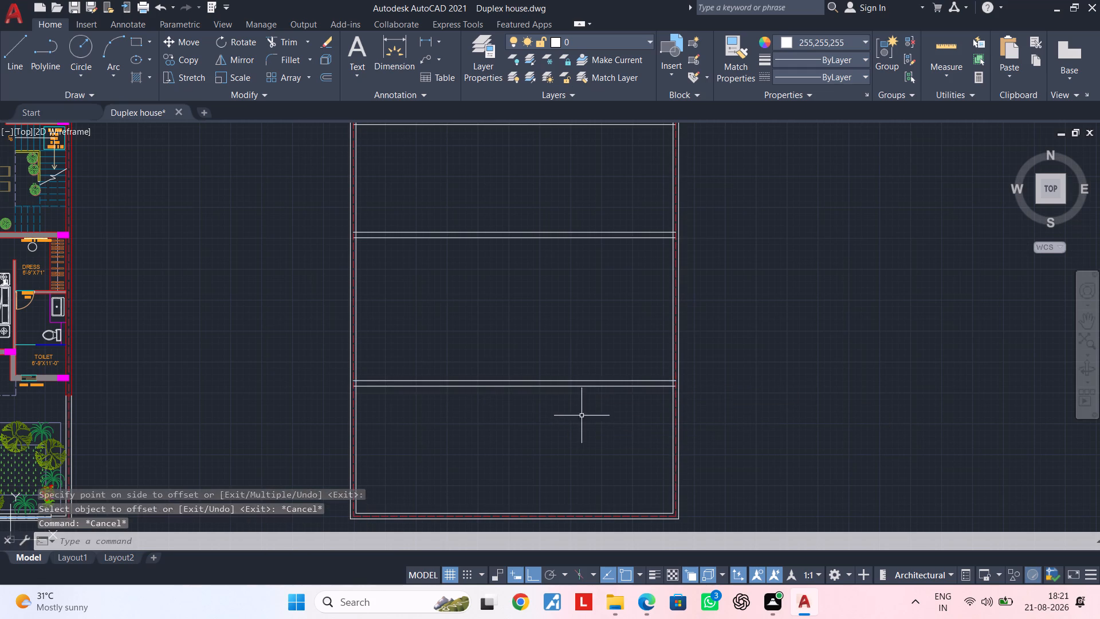
key("Escape")
Examine the horizontal walls of the new plan from the front section up to the rear boundary.
middle_click_drag(624, 410, 586, 442)
scroll(587, 401, "up", 2)
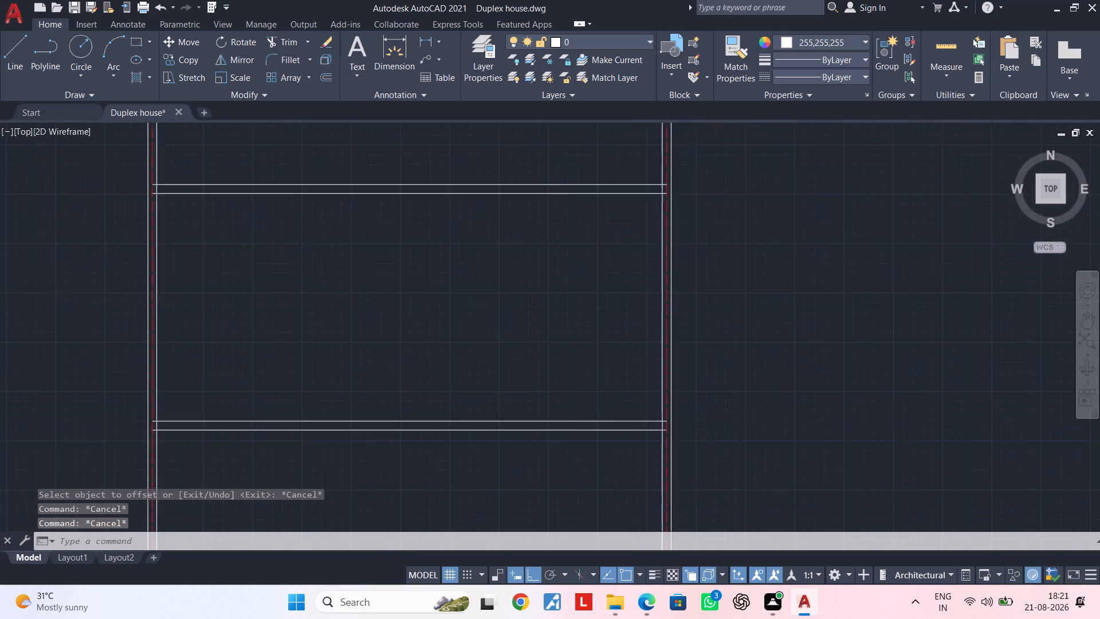
middle_click_drag(590, 399, 669, 366)
key("Escape")
middle_click_drag(663, 361, 617, 379)
key("Escape")
key("Escape")
key("Escape")
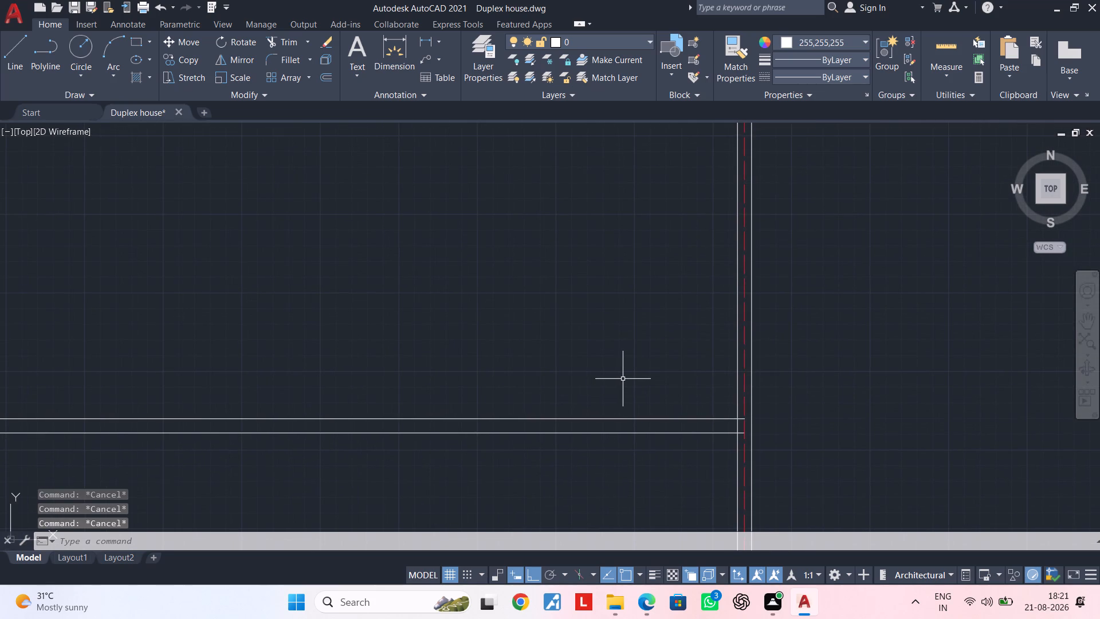
key("Escape")
key("Escape")
scroll(623, 379, "down", 2)
middle_click_drag(631, 355, 639, 468)
middle_click_drag(618, 336, 608, 484)
middle_click_drag(605, 351, 605, 365)
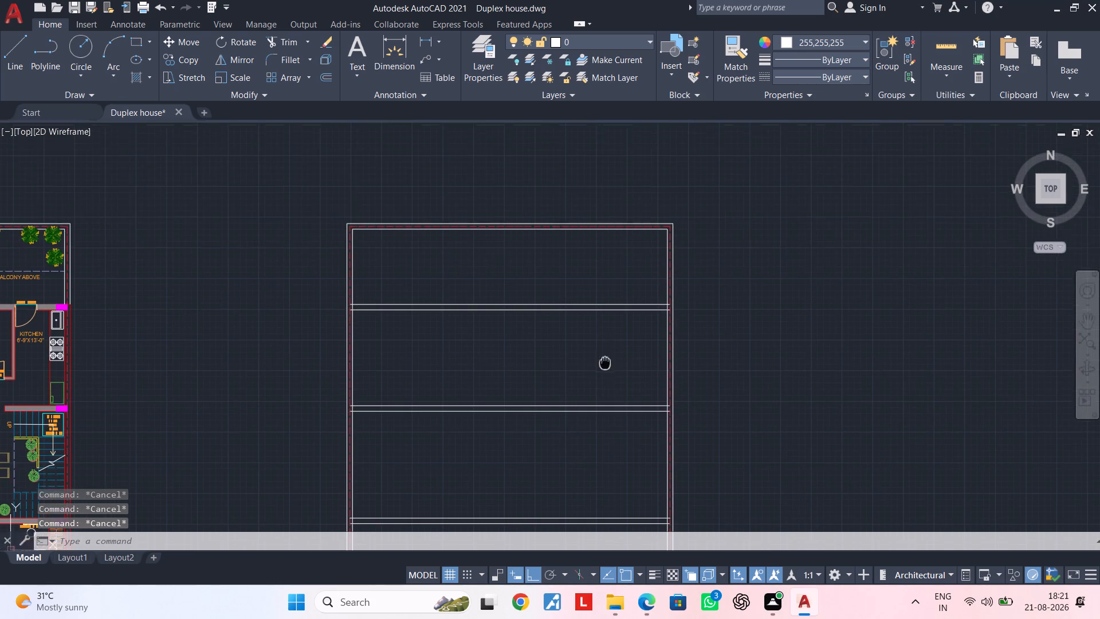
middle_click_drag(605, 365, 603, 414)
middle_click_drag(601, 398, 616, 387)
middle_click_drag(596, 379, 642, 365)
middle_click_drag(639, 369, 650, 346)
middle_click_drag(647, 370, 648, 318)
middle_click_drag(653, 305, 652, 268)
scroll(652, 289, "up", 1)
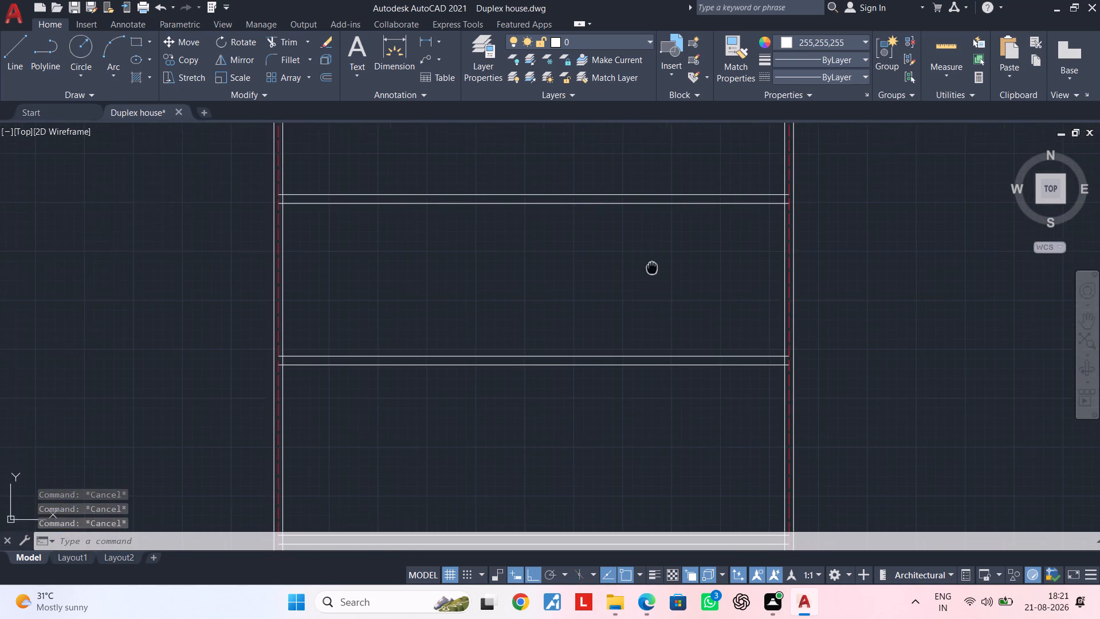
middle_click_drag(652, 268, 653, 267)
middle_click_drag(678, 278, 588, 297)
key("Escape")
key("Escape")
key("Escape")
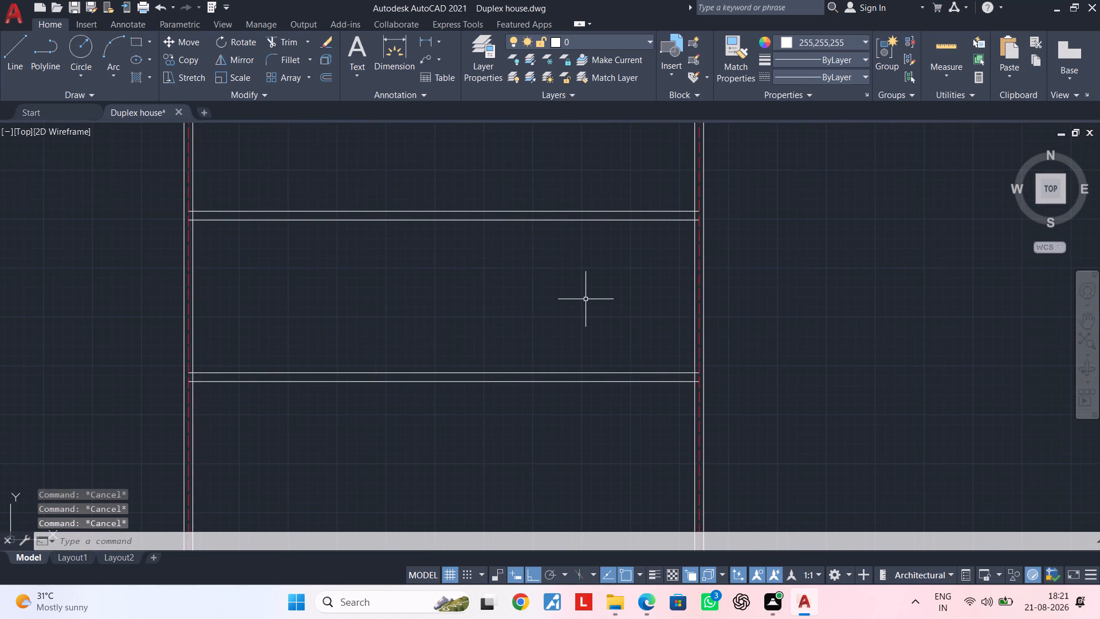
key("Escape")
key("Escape")
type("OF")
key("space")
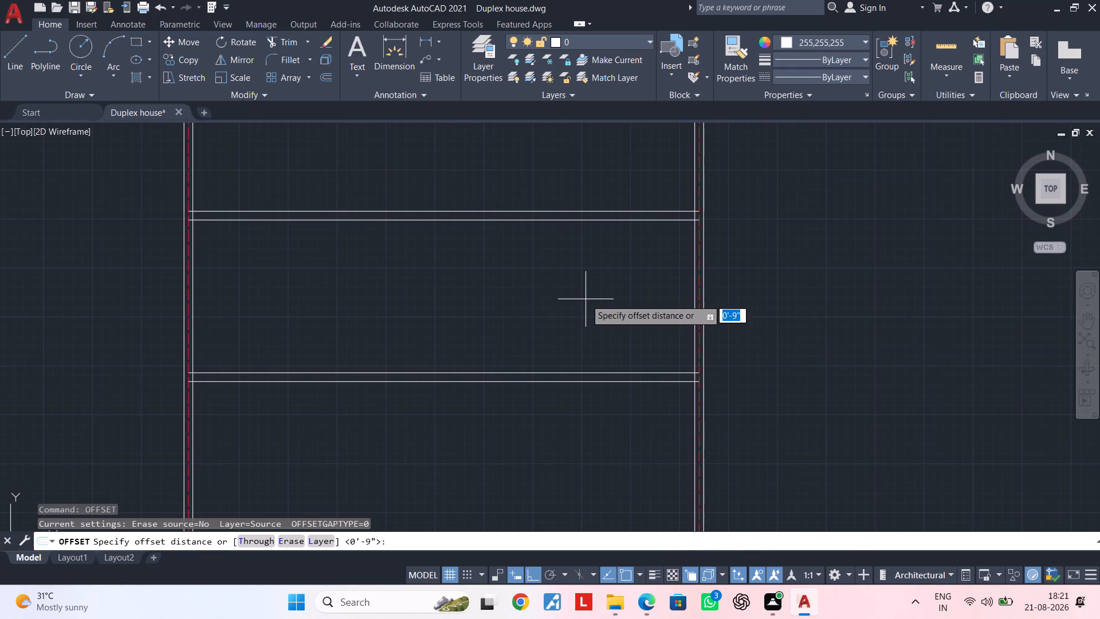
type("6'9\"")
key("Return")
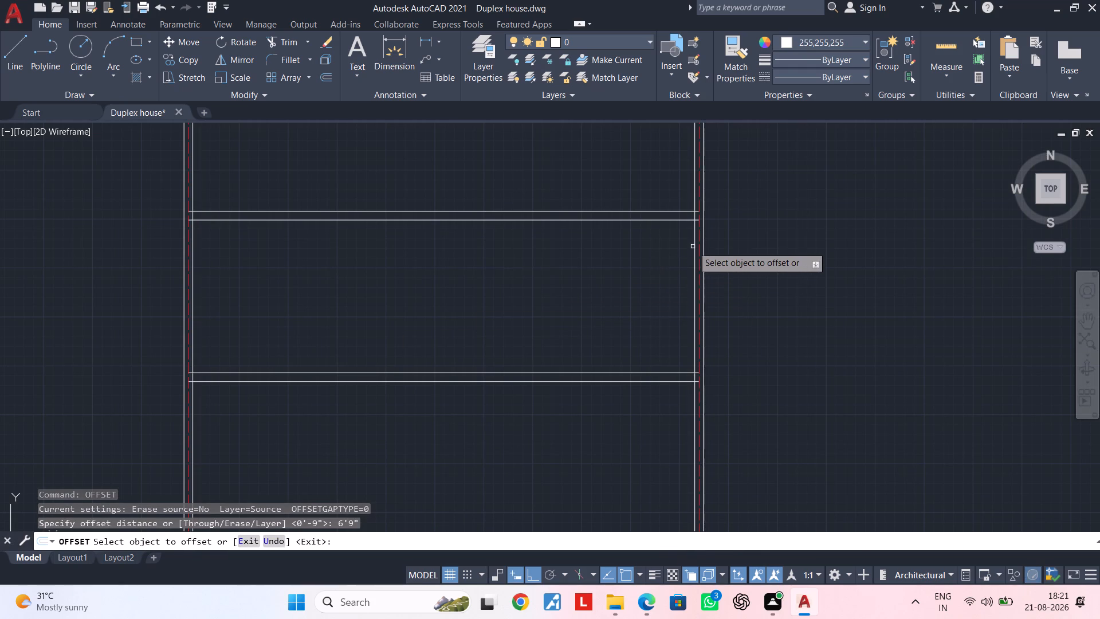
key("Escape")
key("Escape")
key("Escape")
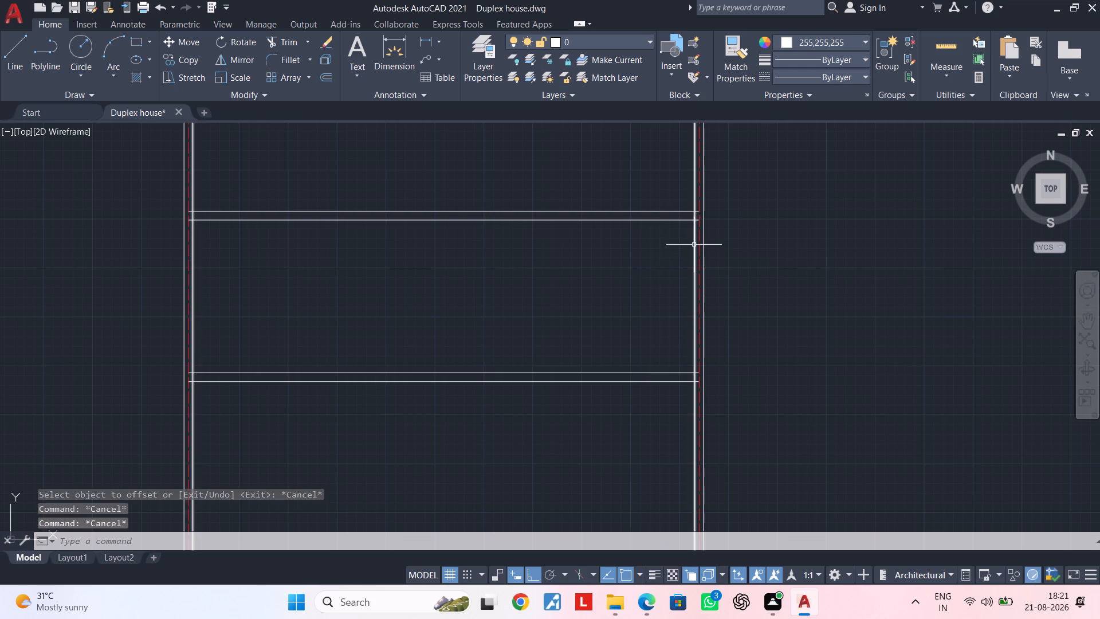
Explode the new plan's inner boundary outline into separate lines.
left_click(694, 245)
type("X")
key("space")
key("Escape")
key("Escape")
Offset the east inner boundary line 6'9" into the new plan.
type("OF 6'9\"")
key("Return")
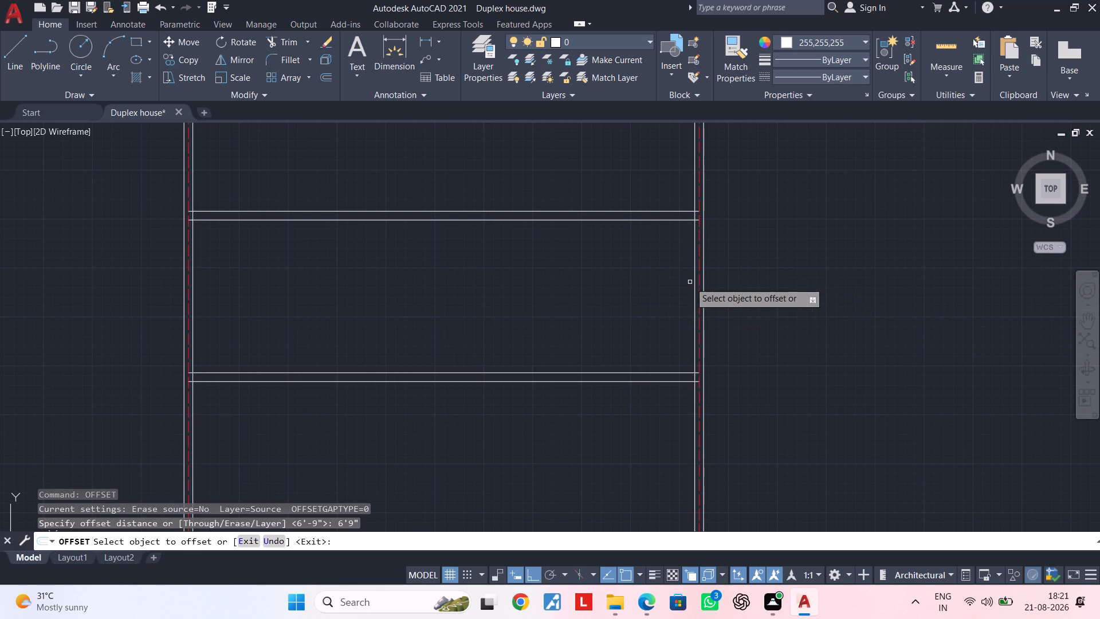
scroll(687, 276, "up", 2)
left_click(700, 266)
left_click(702, 266)
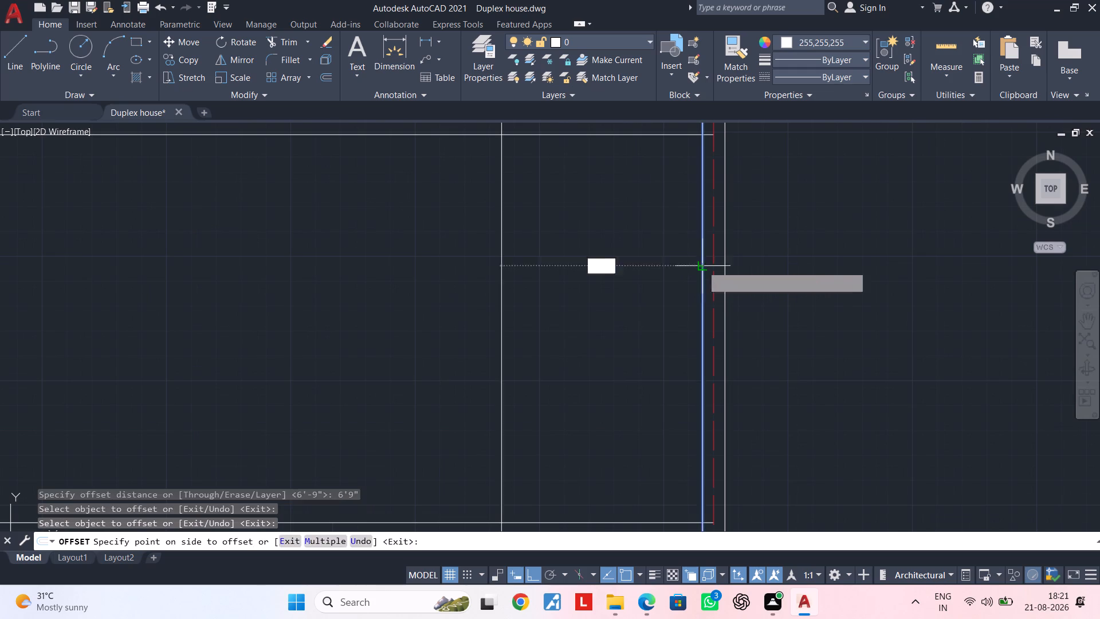
left_click(560, 277)
scroll(566, 278, "down", 2)
middle_click_drag(573, 285, 623, 283)
scroll(620, 283, "down", 1)
middle_click_drag(620, 283, 575, 343)
key("Escape")
key("Escape")
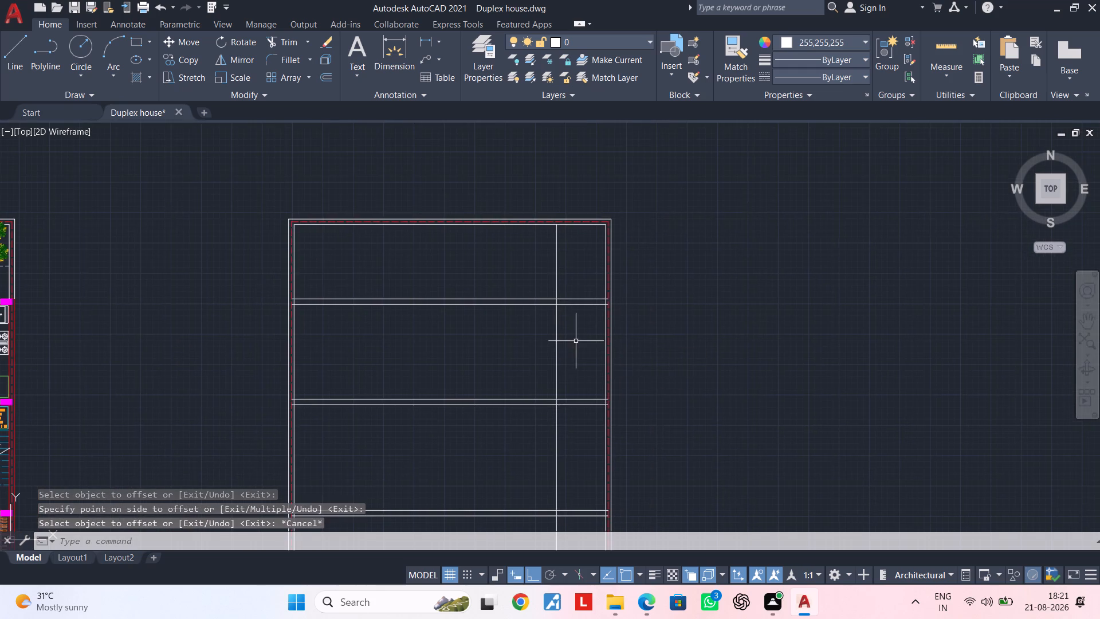
Trim the new vertical line behind the first horizontal wall and between the second and third walls.
scroll(576, 335, "up", 1)
key("t")
key("r")
key("space")
left_click(581, 248)
left_click(514, 254)
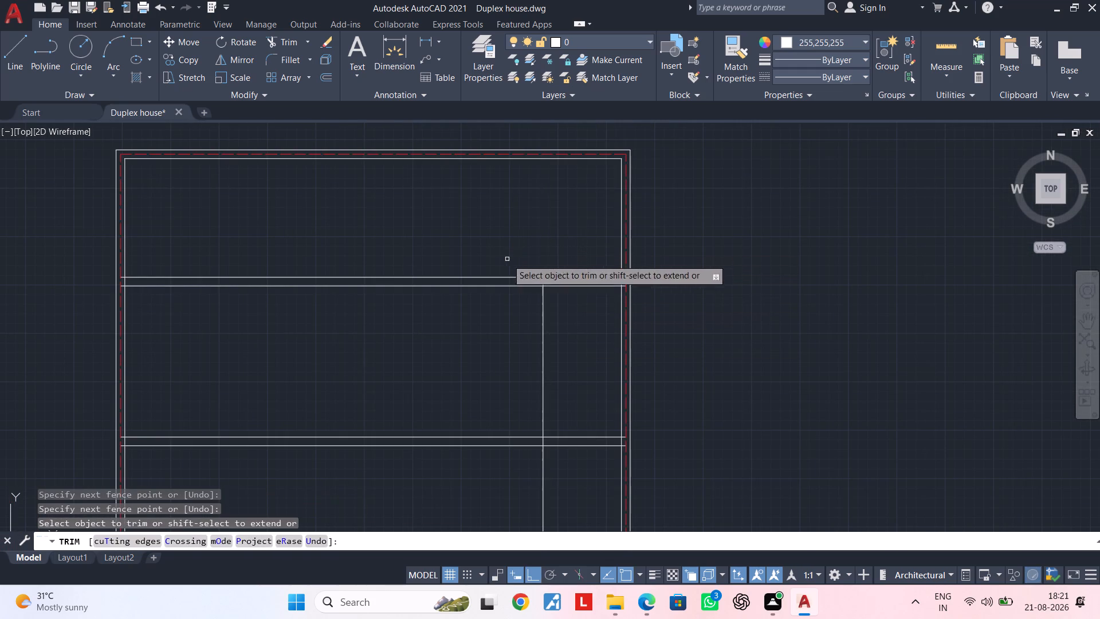
middle_click_drag(564, 391, 579, 303)
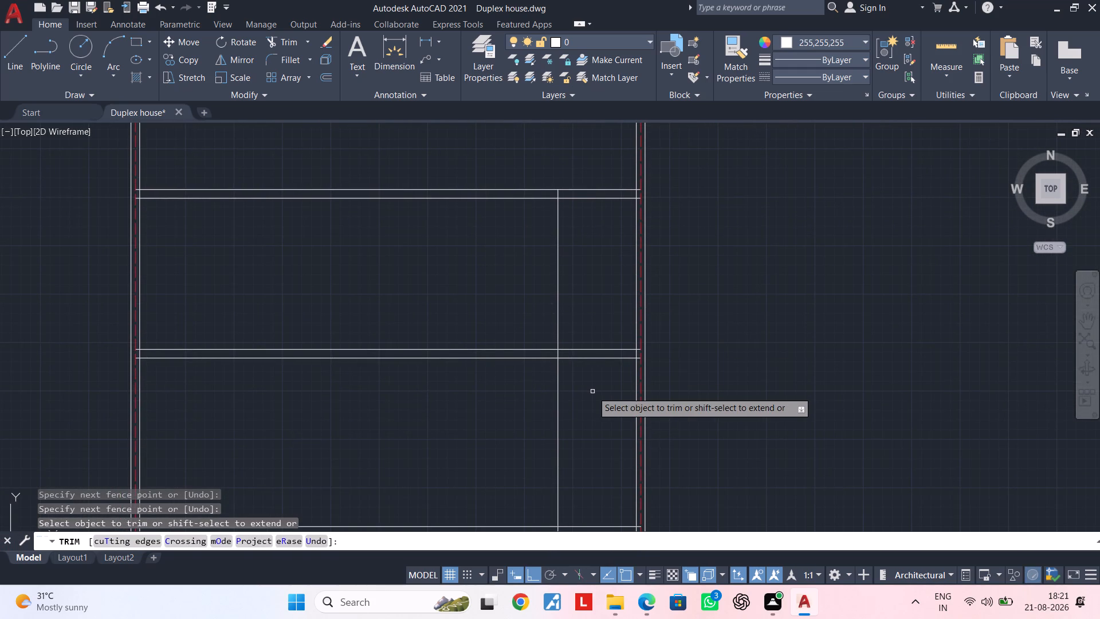
left_click(592, 391)
left_click(439, 408)
middle_click_drag(510, 417, 572, 285)
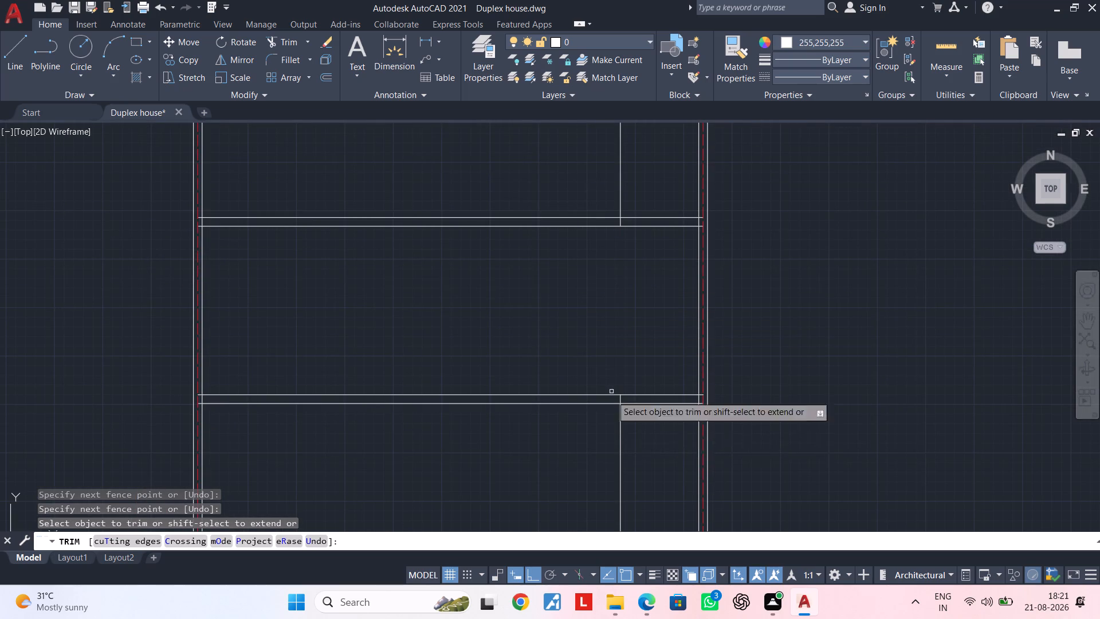
scroll(633, 440, "down", 2)
middle_click_drag(633, 440, 660, 319)
left_click(663, 339)
key("Escape")
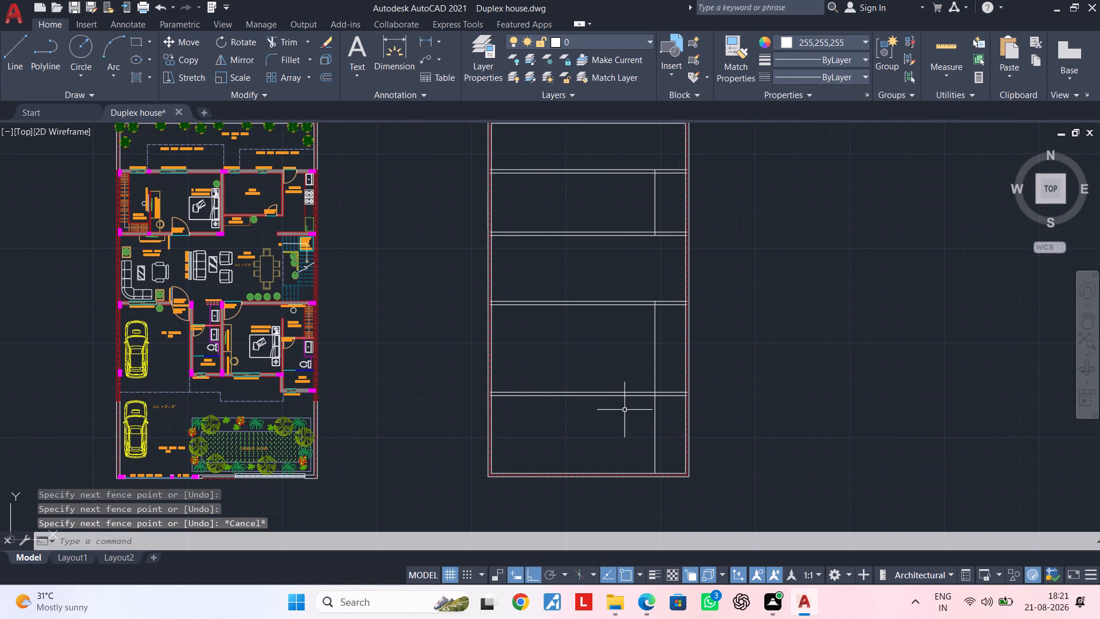
Erase the leftover vertical segment running from the third horizontal wall to the front boundary.
left_click(656, 426)
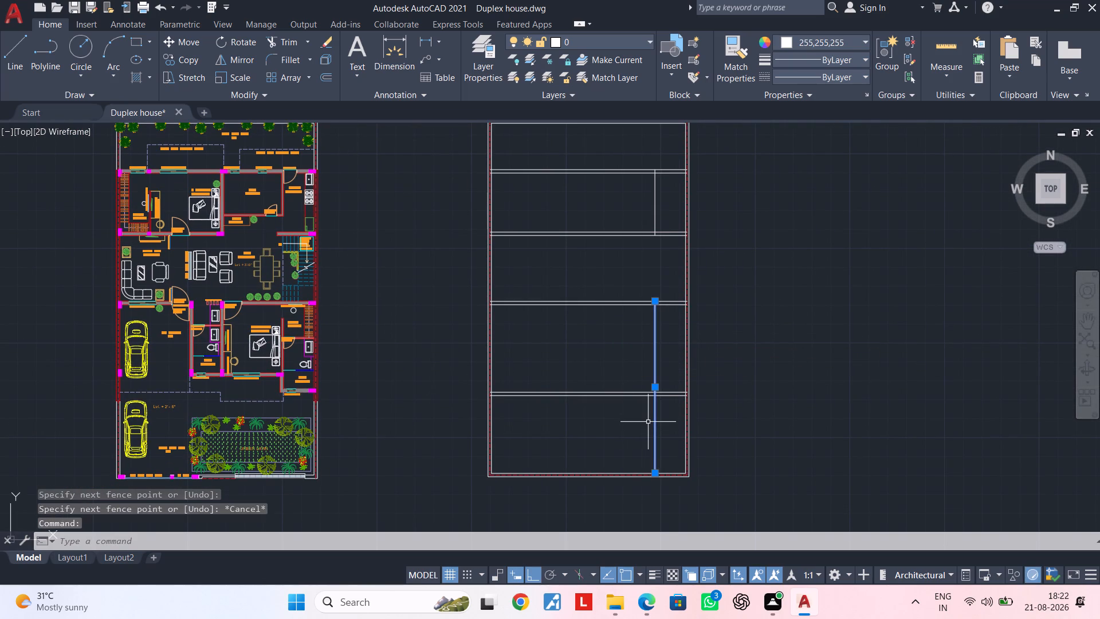
key("Delete")
Compare the new plan's layout with the furnished plan and examine the area around the vertical partition line.
middle_click_drag(643, 280, 615, 411)
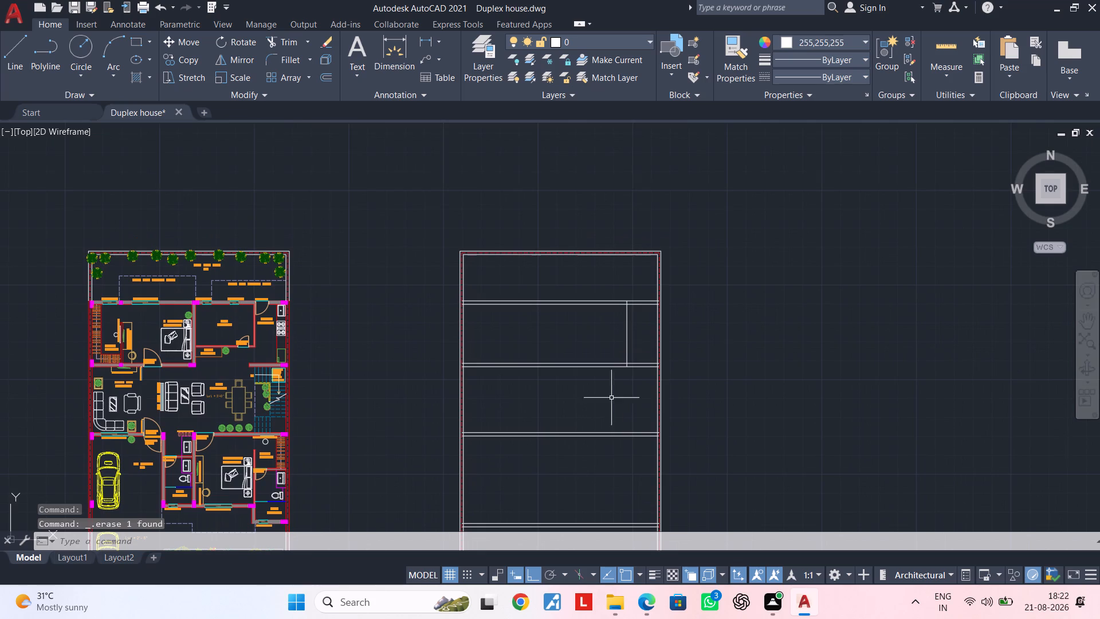
scroll(606, 379, "up", 2)
middle_click_drag(613, 302, 612, 344)
scroll(598, 343, "down", 2)
middle_click_drag(598, 343, 696, 260)
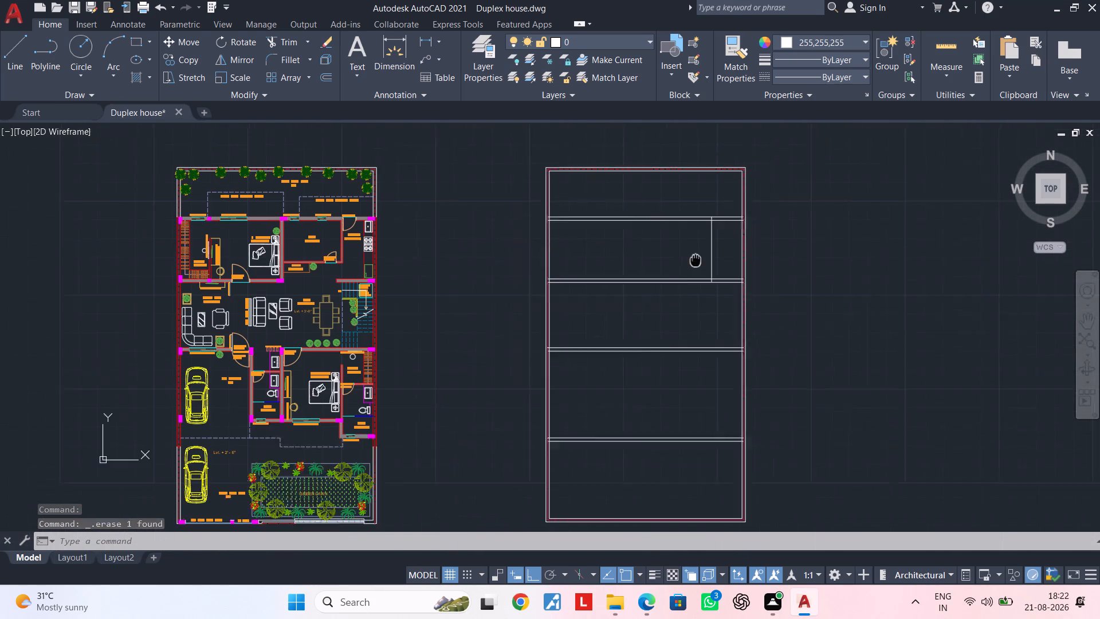
middle_click_drag(696, 260, 717, 253)
middle_click_drag(709, 375, 678, 375)
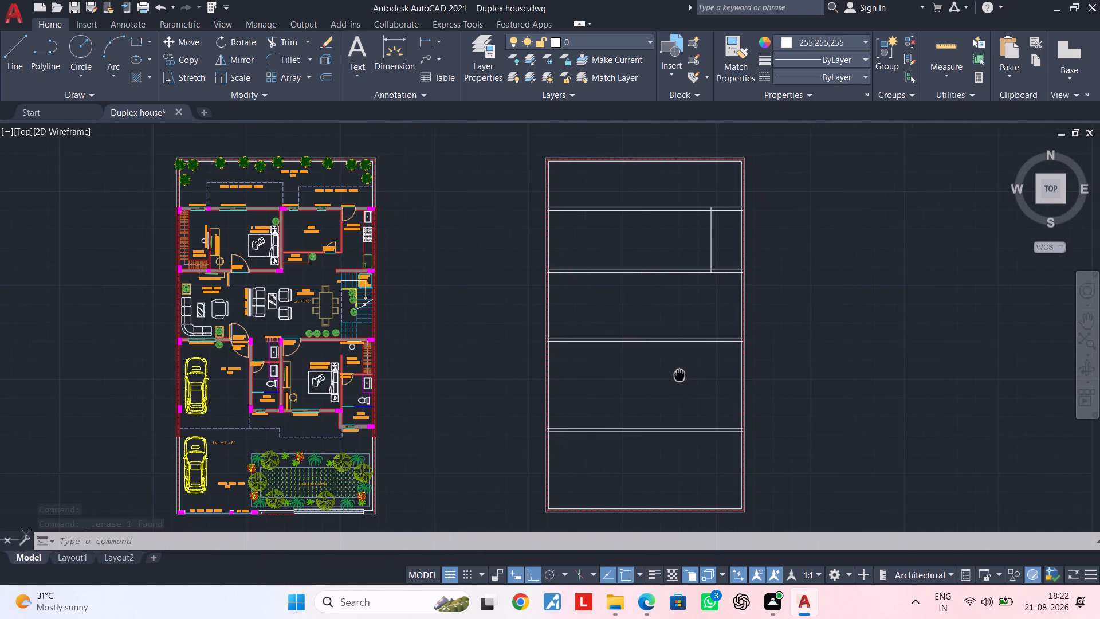
middle_click_drag(678, 375, 681, 337)
middle_click_drag(681, 339, 659, 408)
middle_click_drag(647, 356, 634, 379)
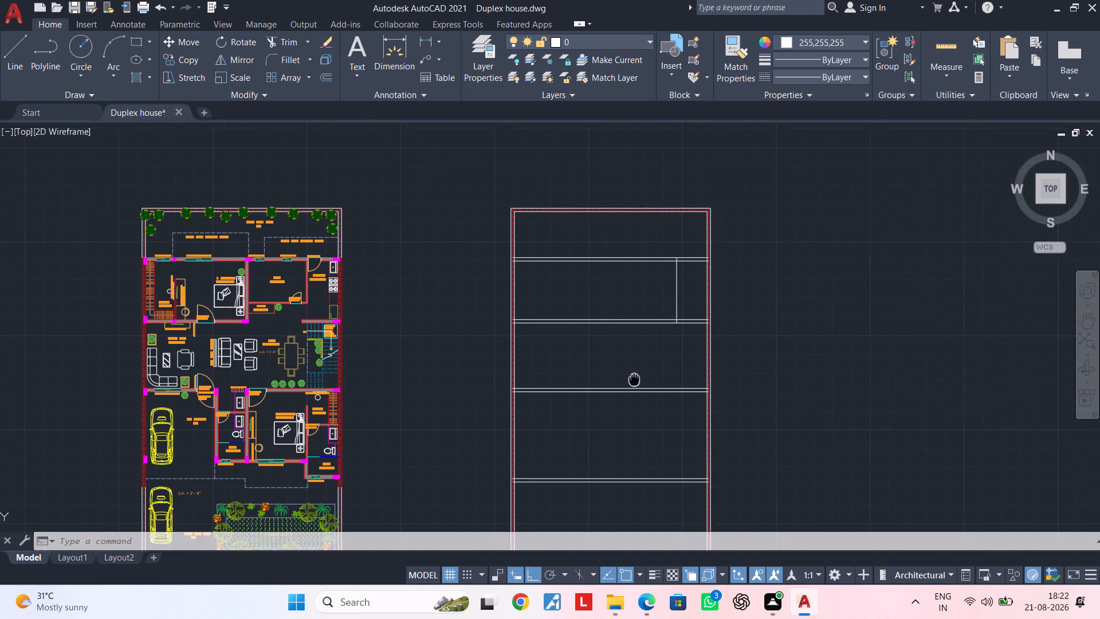
middle_click_drag(634, 379, 611, 408)
scroll(603, 328, "up", 2)
middle_click_drag(658, 326, 571, 362)
middle_click_drag(591, 344, 545, 386)
key("Escape")
key("Escape")
middle_click_drag(573, 371, 597, 345)
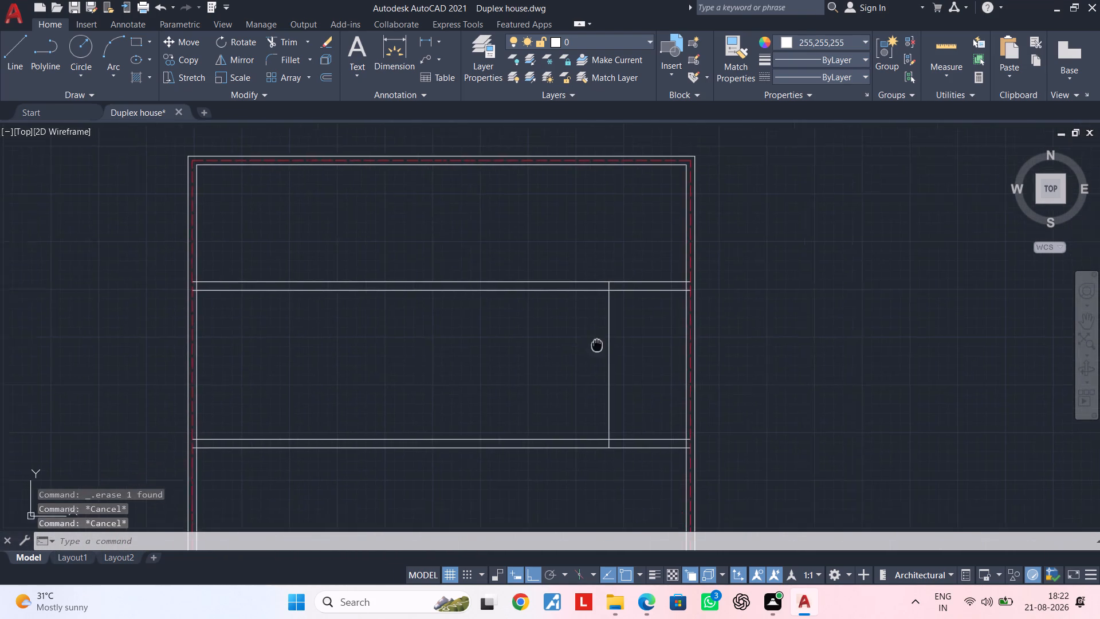
middle_click_drag(597, 345, 618, 330)
scroll(610, 335, "up", 3)
middle_click_drag(611, 331, 692, 387)
key("Escape")
scroll(672, 374, "down", 2)
middle_click_drag(669, 374, 631, 374)
key("Escape")
key("Escape")
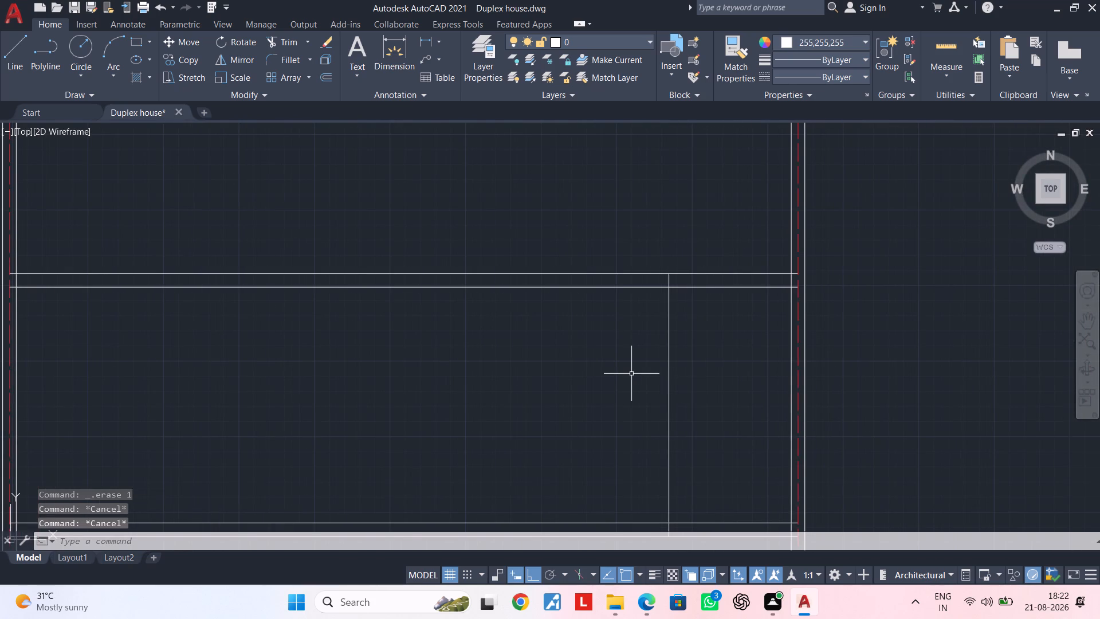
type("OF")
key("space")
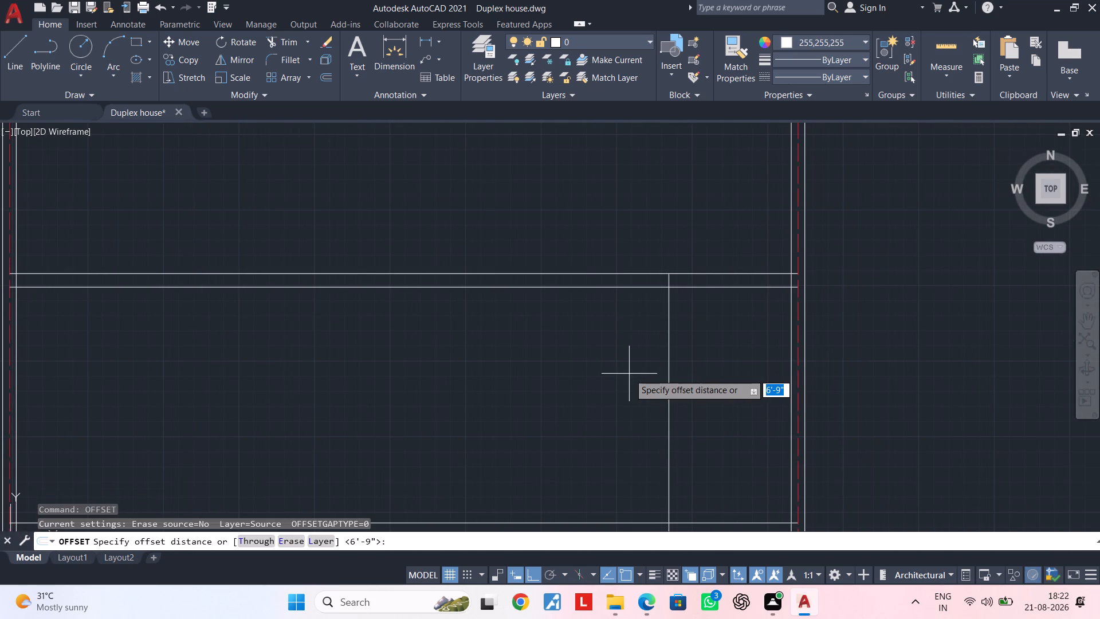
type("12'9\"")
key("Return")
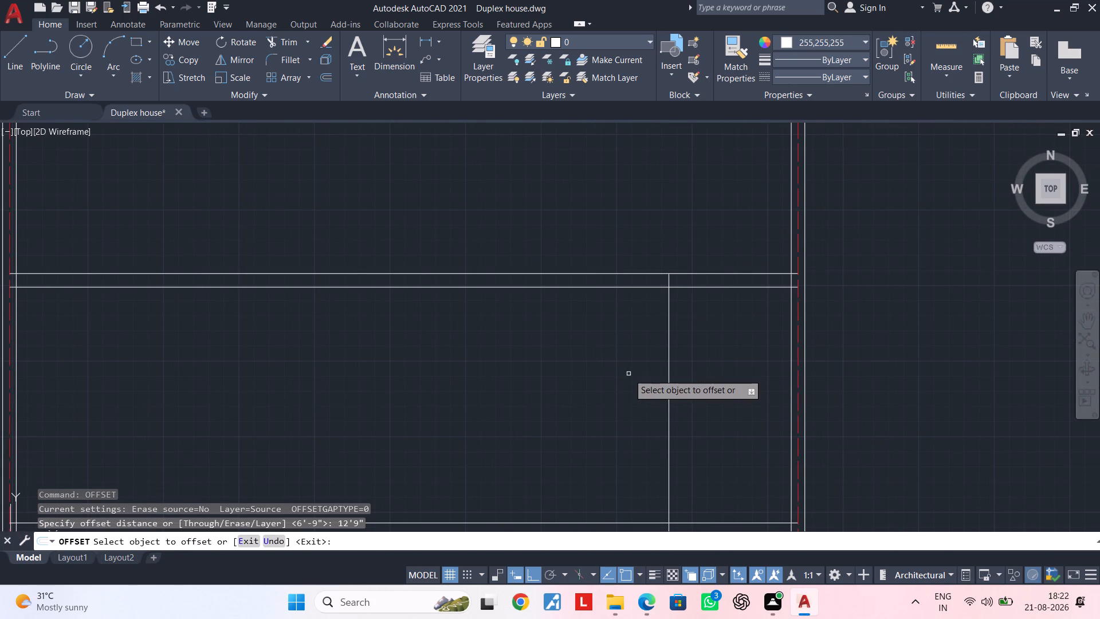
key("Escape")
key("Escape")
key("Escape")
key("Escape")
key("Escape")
Offset the east vertical partition line 4.5" to the west to give the partition its thickness.
type("OF 4.5\"")
key("Return")
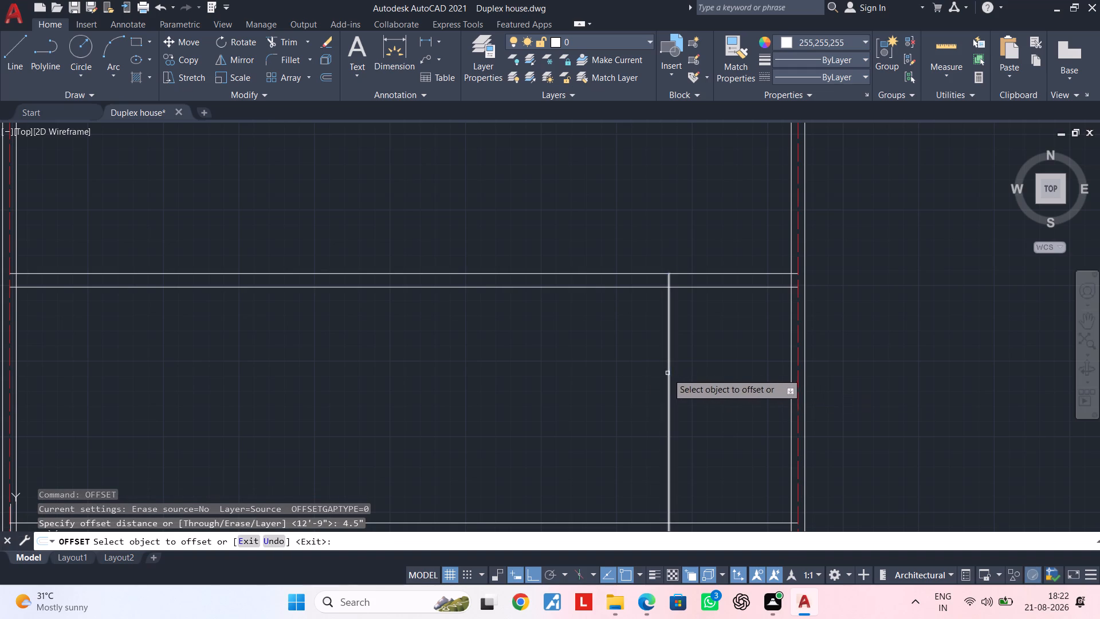
left_click(667, 373)
left_click(628, 372)
key("Escape")
key("Escape")
key("Escape")
key("Escape")
key("Escape")
Offset the west face of the 4.5" east partition 12'9" to the west.
type("OF")
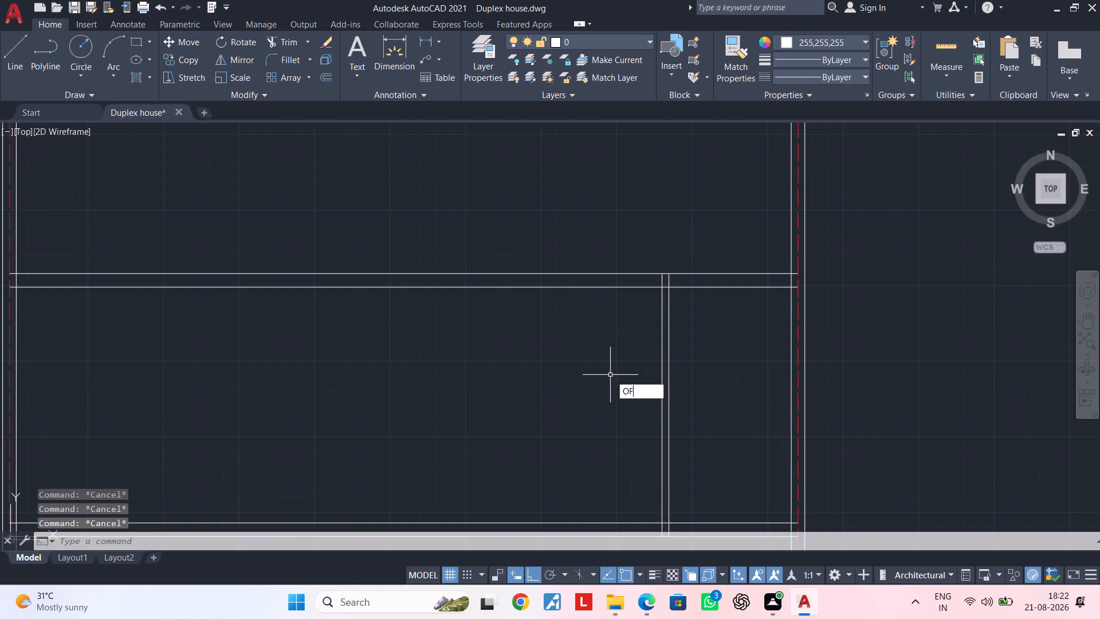
key("space")
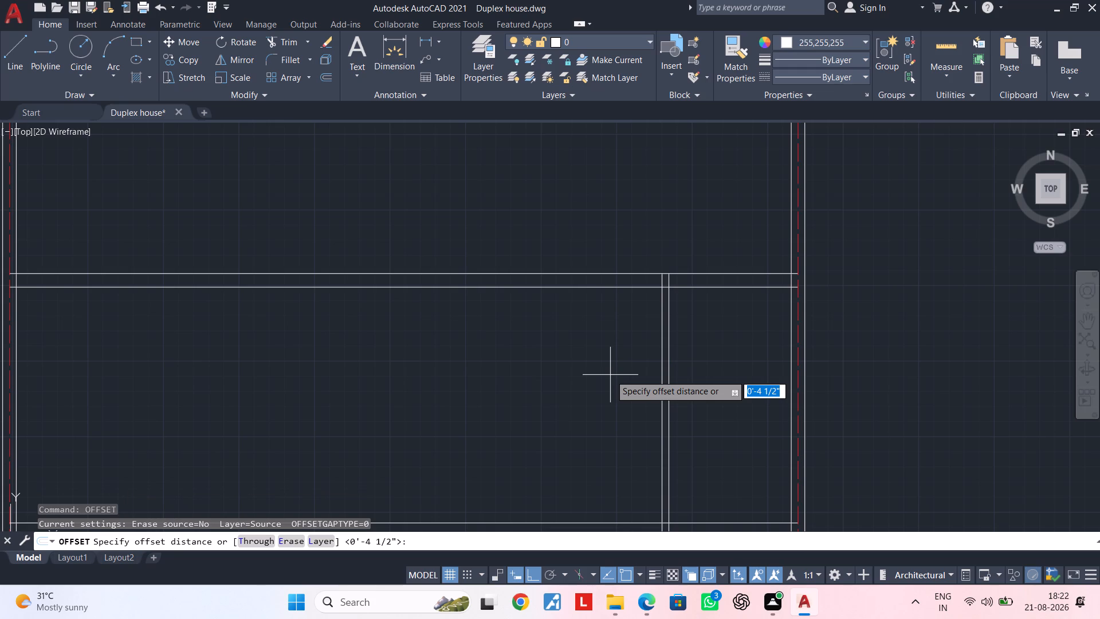
type("12'9\"")
key("Return")
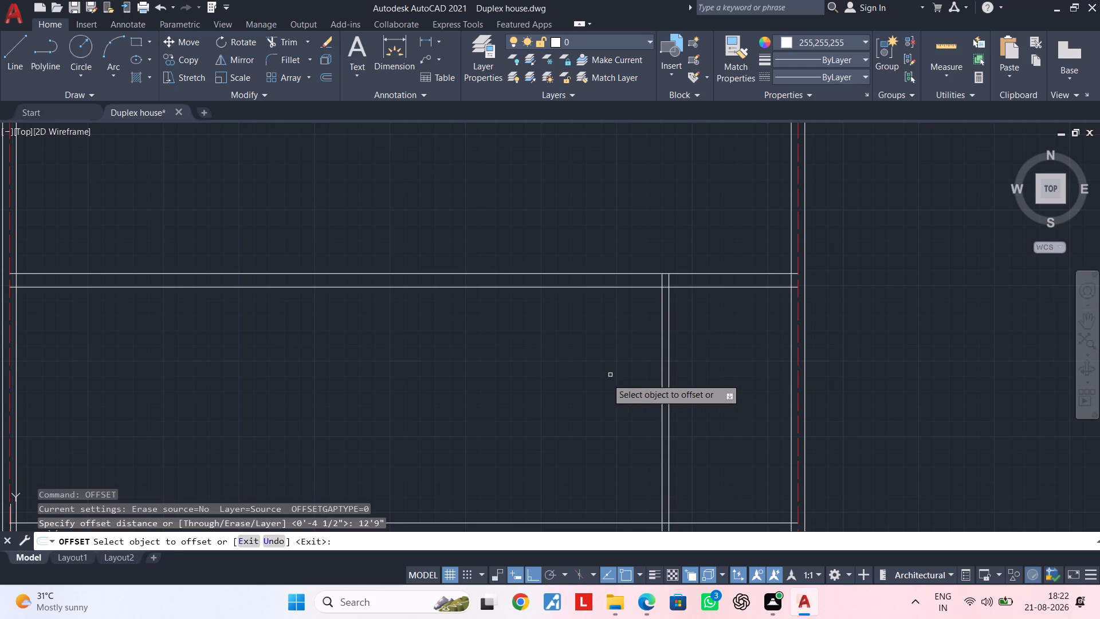
left_click_drag(662, 344, 648, 346)
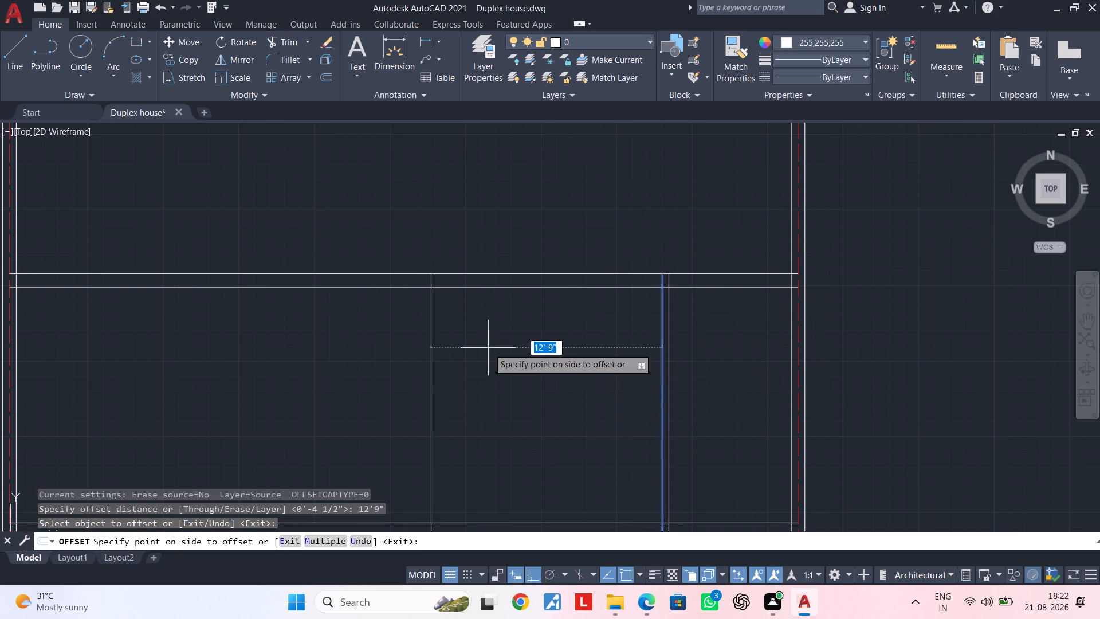
left_click(488, 348)
middle_click_drag(497, 352, 781, 334)
key("space")
Offset the new vertical line 9" to the west to form the middle partition wall.
key("space")
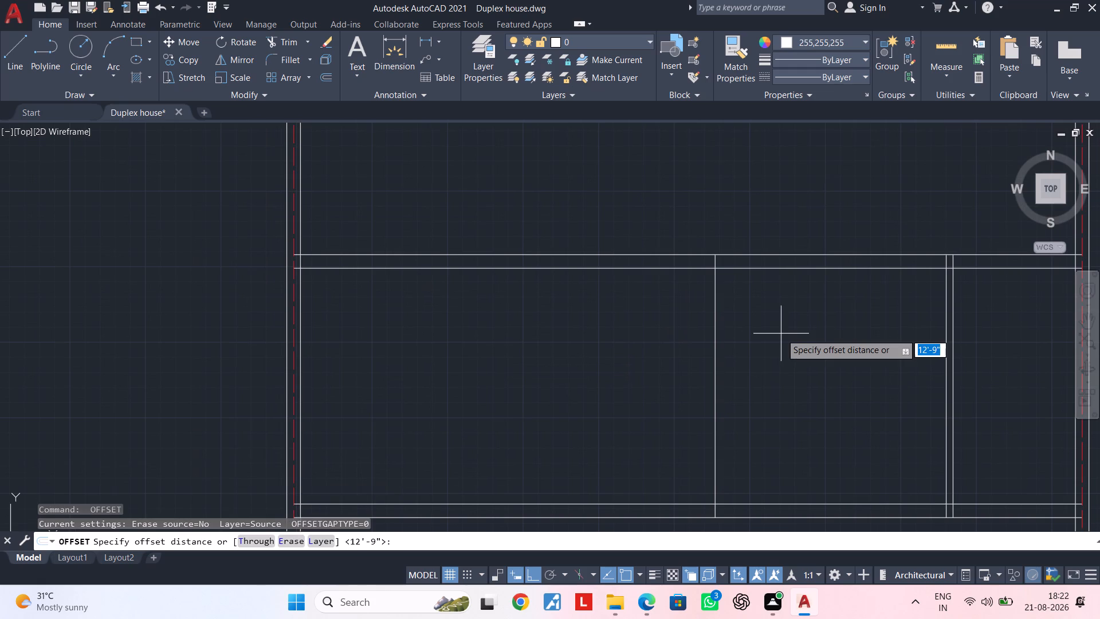
type("9\"")
key("Return")
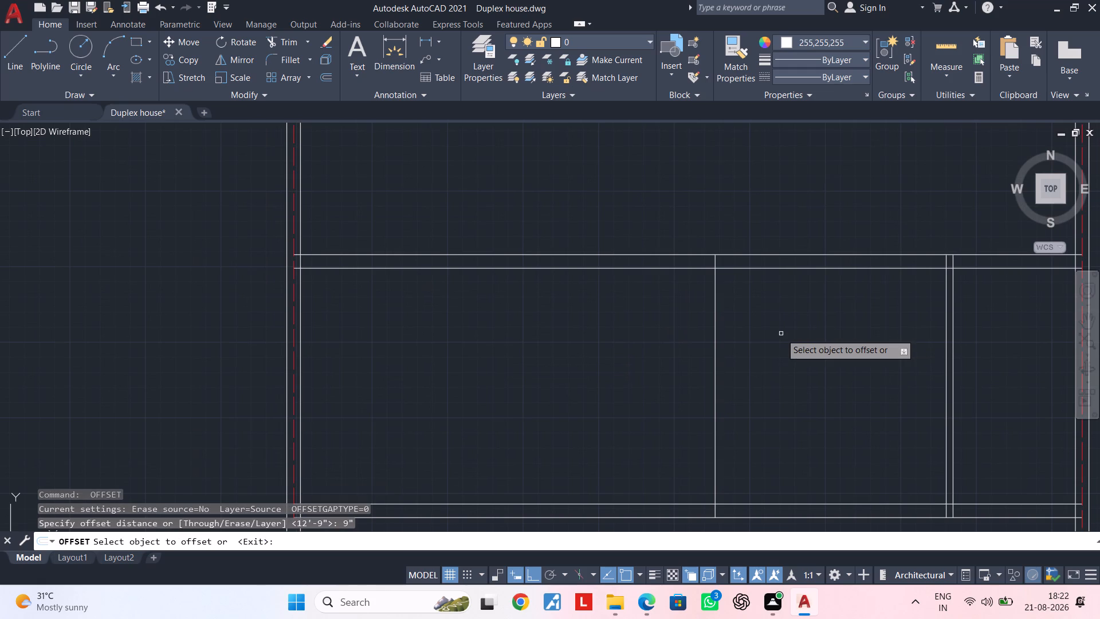
left_click(716, 362)
left_click(605, 363)
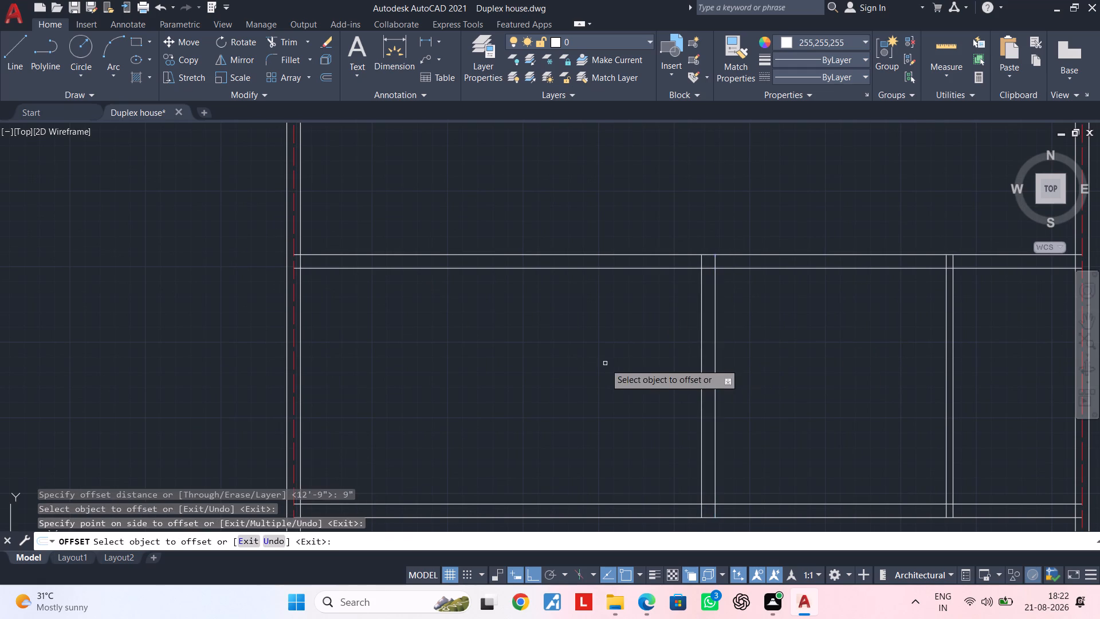
middle_click_drag(600, 363, 761, 320)
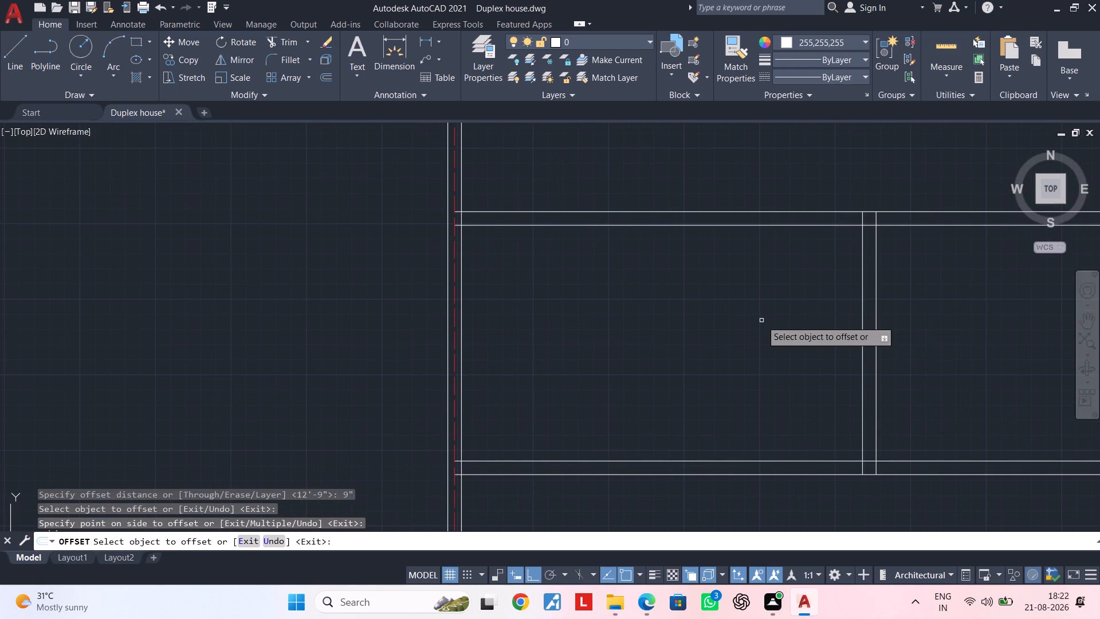
key("space")
Offset the west face of the 9" middle partition wall 15'4" to the west.
key("space")
type("15'")
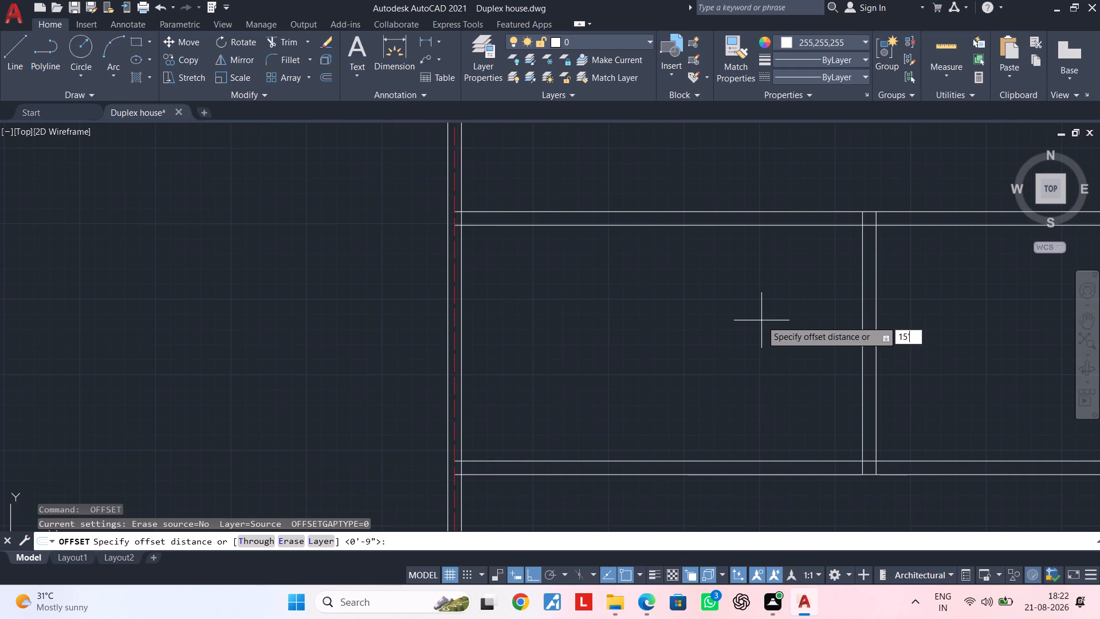
type("4\"")
key("Return")
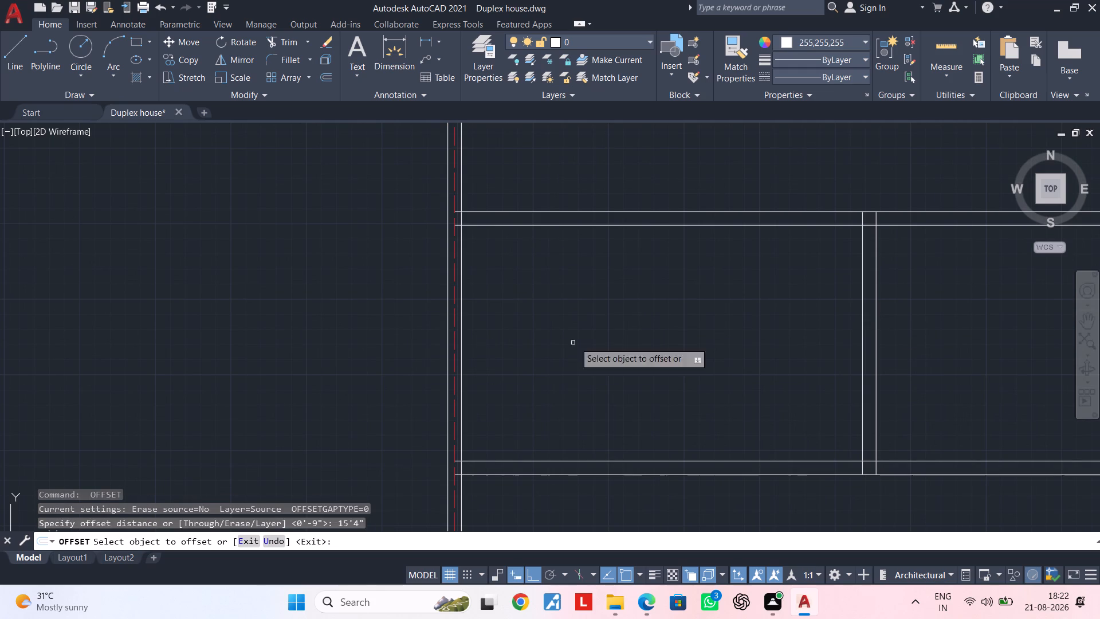
left_click(863, 301)
left_click(549, 303)
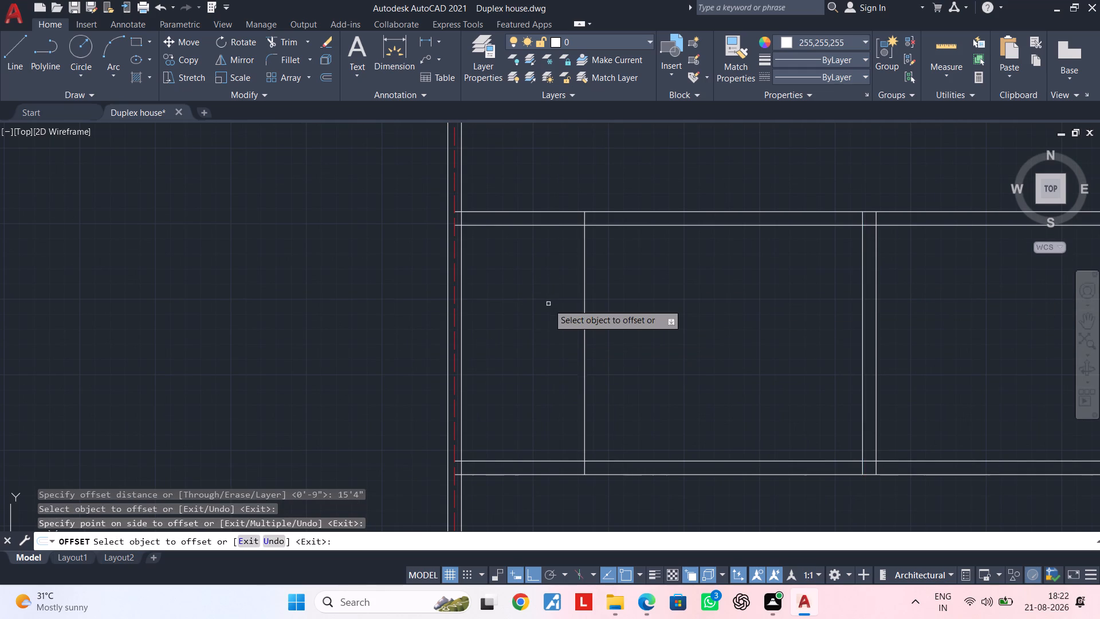
middle_click_drag(547, 304, 629, 291)
key("space")
Offset the new vertical line near the west boundary 4.5" to the west to form the west partition.
key("space")
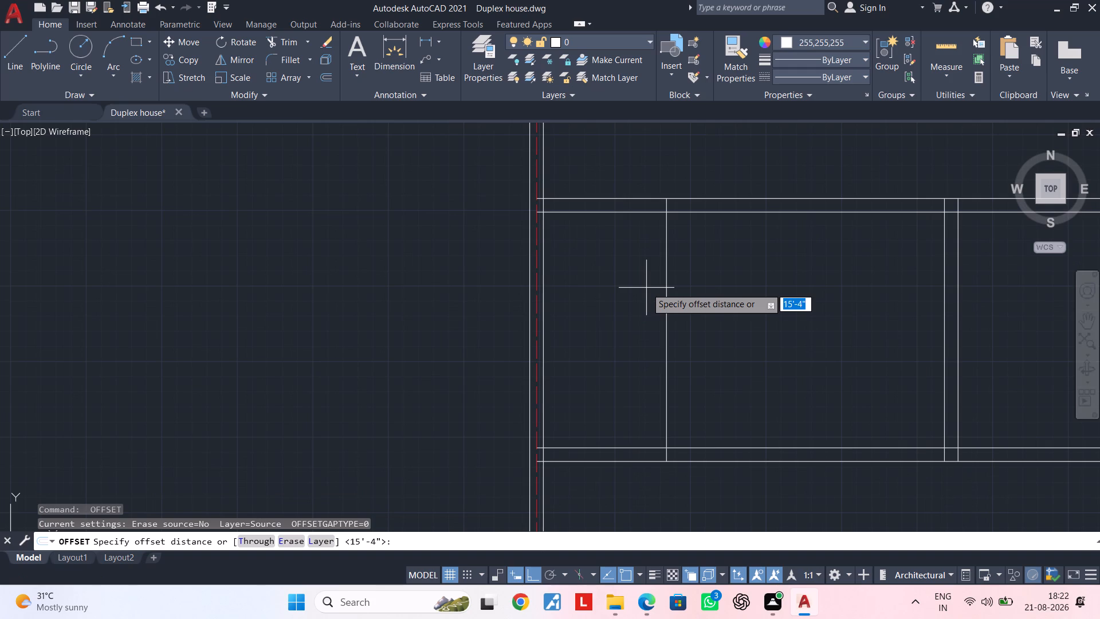
key("9")
key("BackSpace")
type("4.5\"")
key("Return")
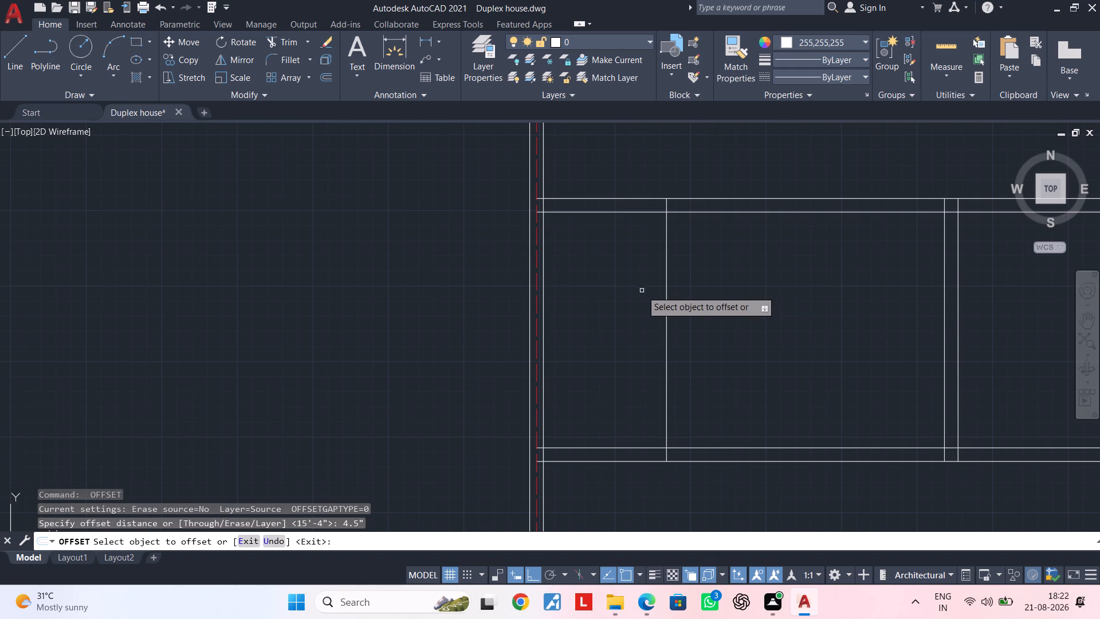
double_click(666, 307)
double_click(610, 309)
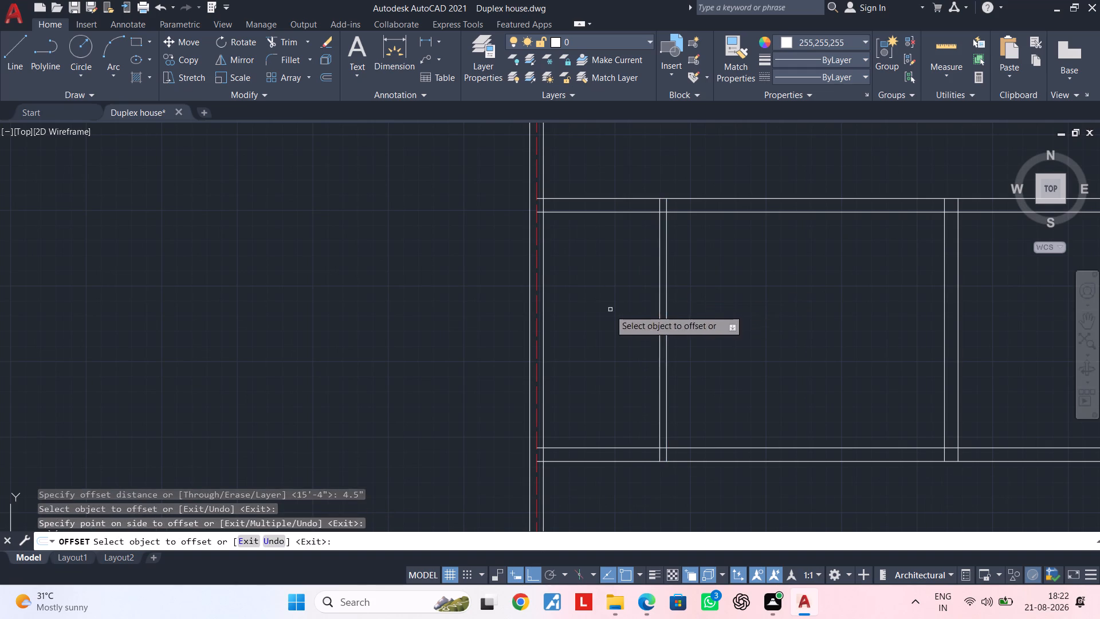
key("Escape")
key("Escape")
middle_click_drag(607, 311, 573, 297)
key("Escape")
key("Escape")
key("Escape")
key("Escape")
key("Escape")
key("Escape")
key("Escape")
key("Escape")
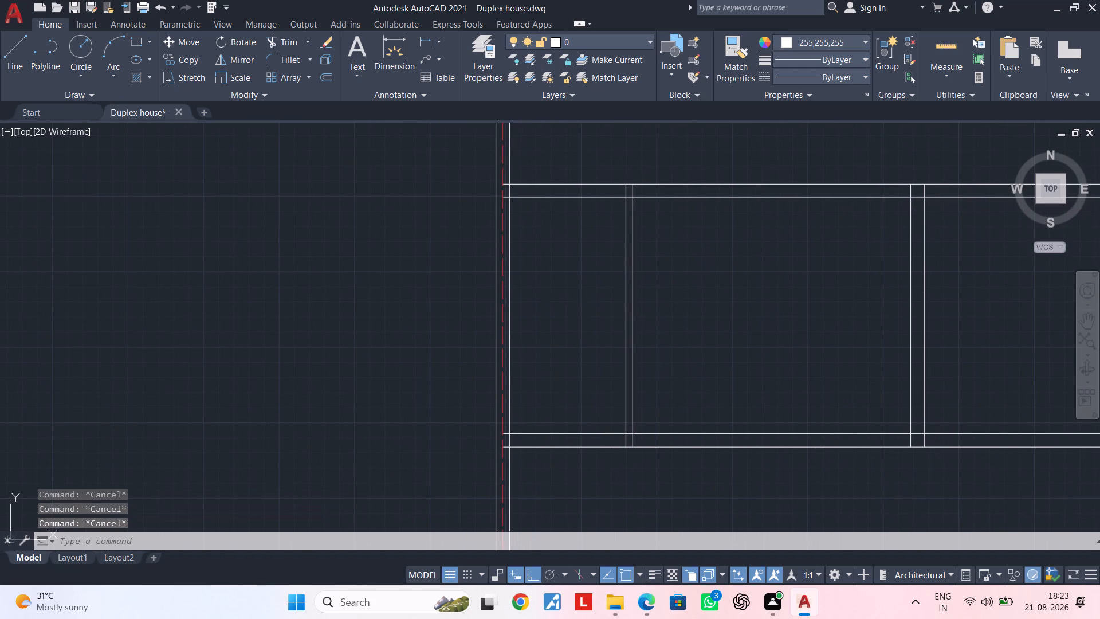
key("Escape")
middle_click_drag(573, 297, 610, 295)
key("Escape")
key("Escape")
key("Escape")
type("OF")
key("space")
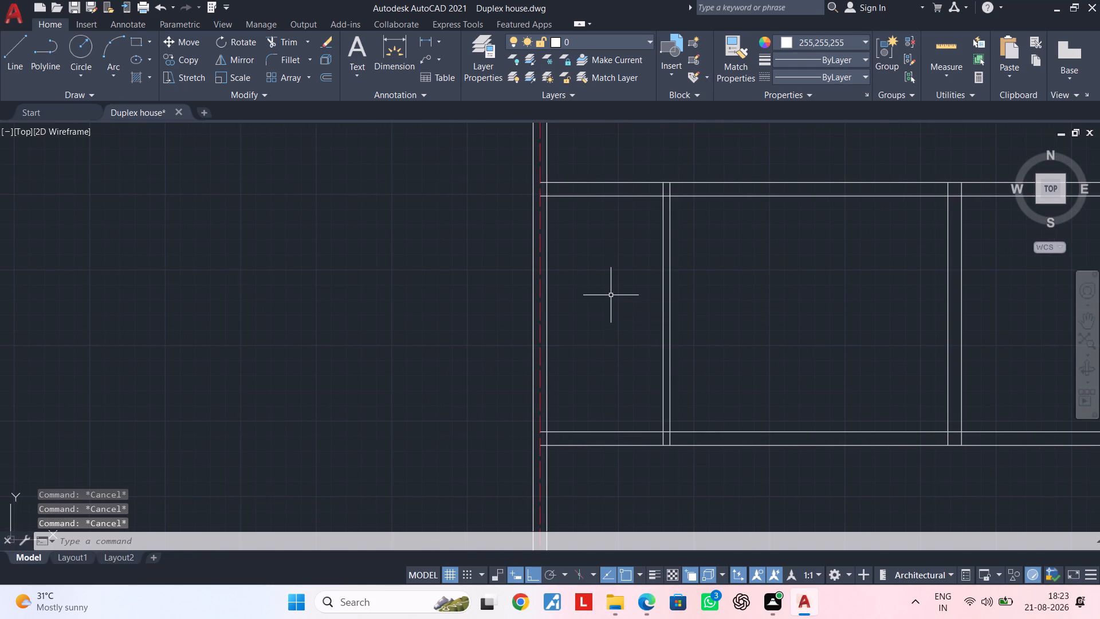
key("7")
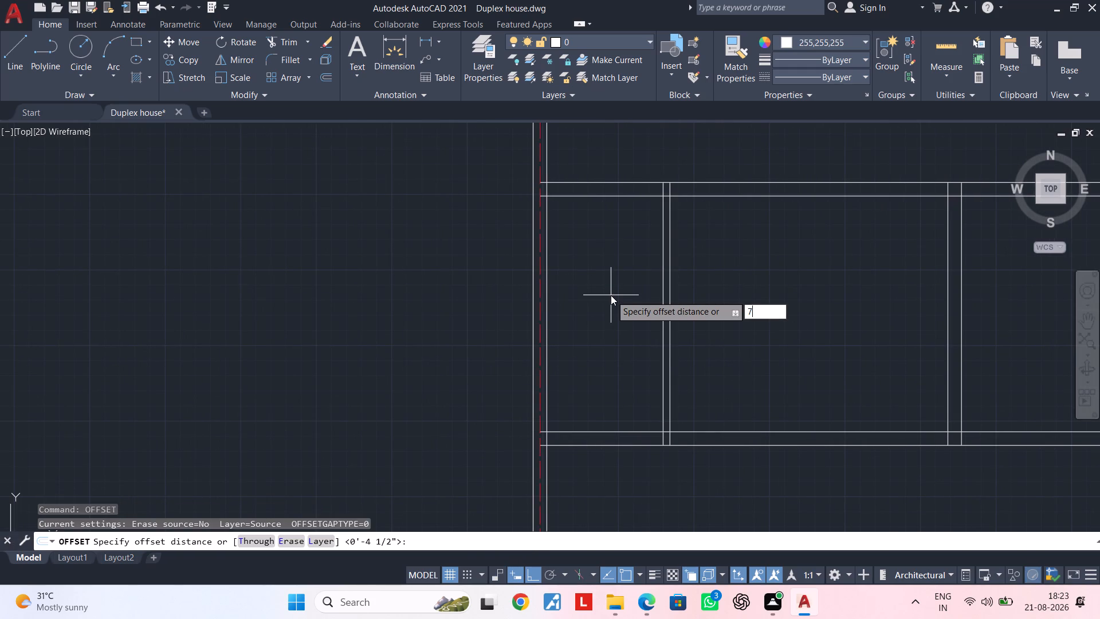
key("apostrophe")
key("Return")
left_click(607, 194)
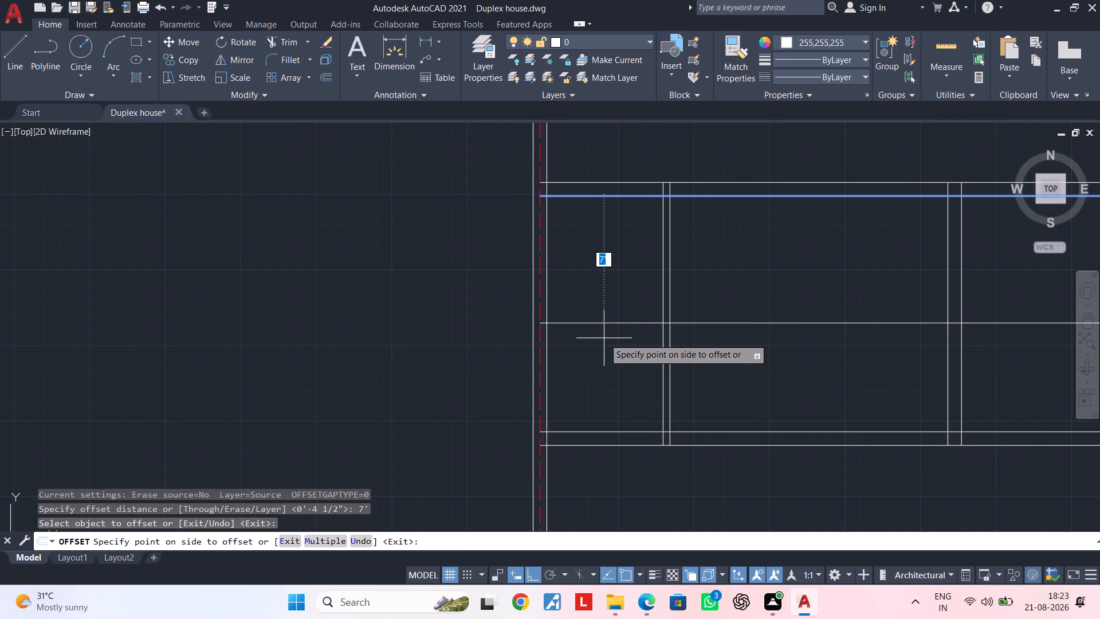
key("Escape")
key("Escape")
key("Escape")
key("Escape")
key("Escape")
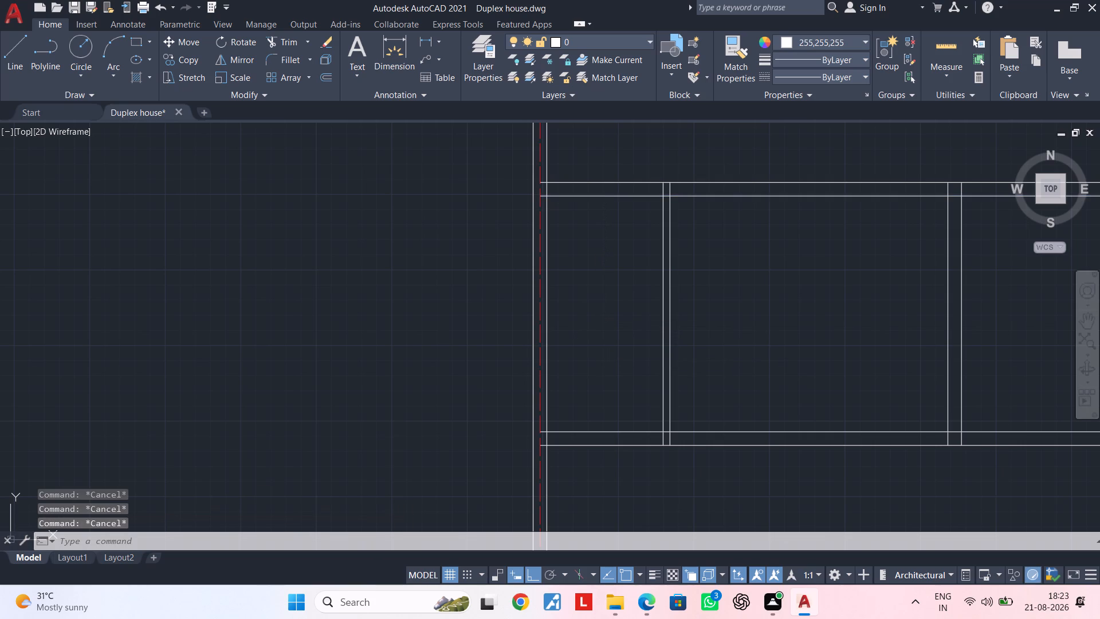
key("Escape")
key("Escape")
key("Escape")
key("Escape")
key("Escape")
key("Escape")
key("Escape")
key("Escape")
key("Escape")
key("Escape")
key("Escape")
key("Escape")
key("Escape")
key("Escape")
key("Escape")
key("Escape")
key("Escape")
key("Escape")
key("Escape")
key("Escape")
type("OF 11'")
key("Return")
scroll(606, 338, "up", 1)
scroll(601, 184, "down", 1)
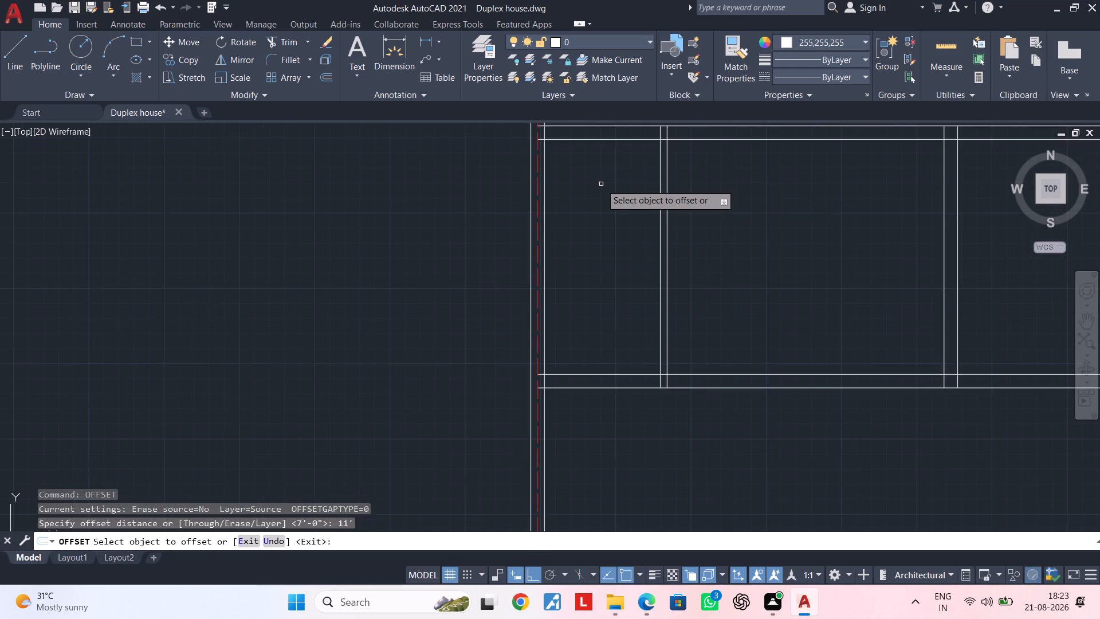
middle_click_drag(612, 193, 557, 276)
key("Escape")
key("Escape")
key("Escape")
Offset the south face of the north horizontal wall 11'4" to the south, into the row of rooms.
type("OF 11'4\"")
key("Return")
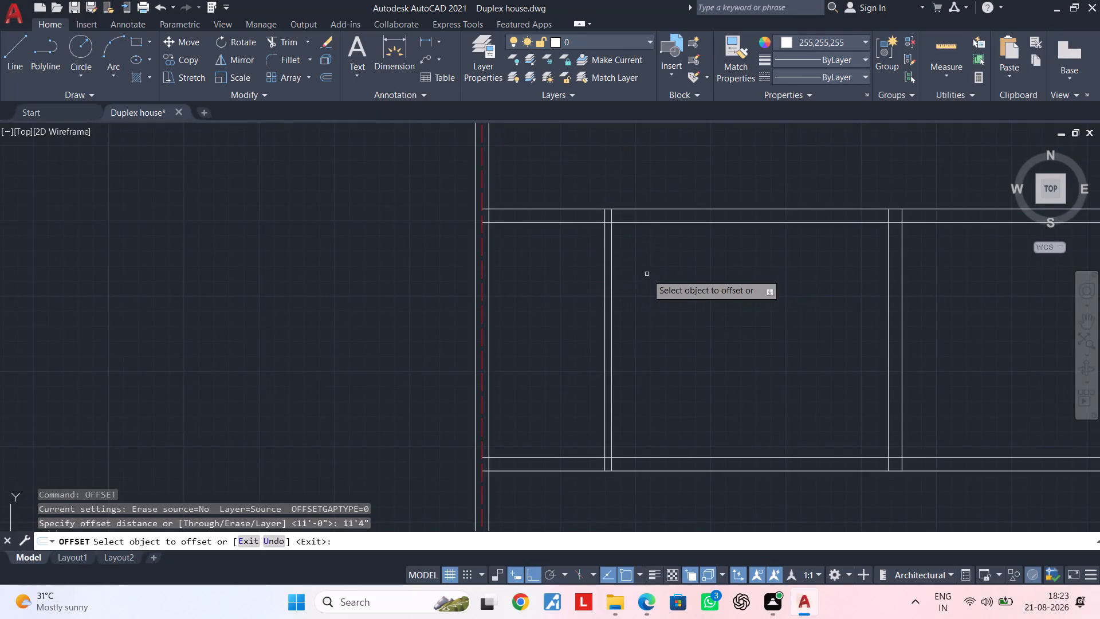
left_click(533, 221)
left_click(527, 311)
key("Escape")
key("Escape")
middle_click_drag(543, 319, 517, 319)
key("Escape")
key("Escape")
Cut the new horizontal line back to the narrow west room by trimming the middle room's segment and erasing the leftover east part.
key("t")
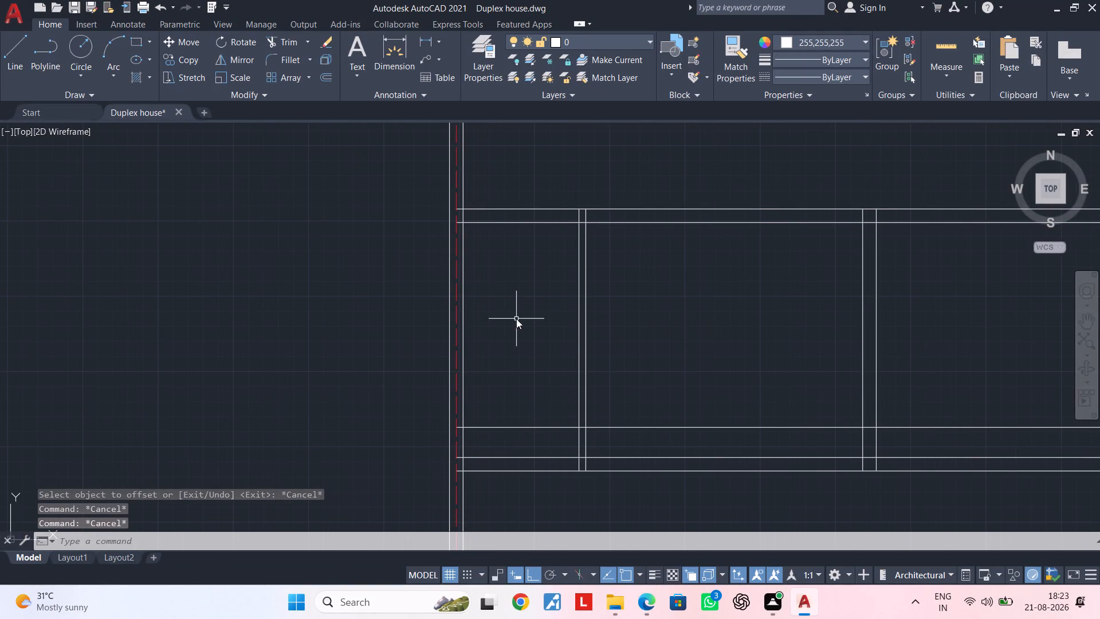
key("r")
key("space")
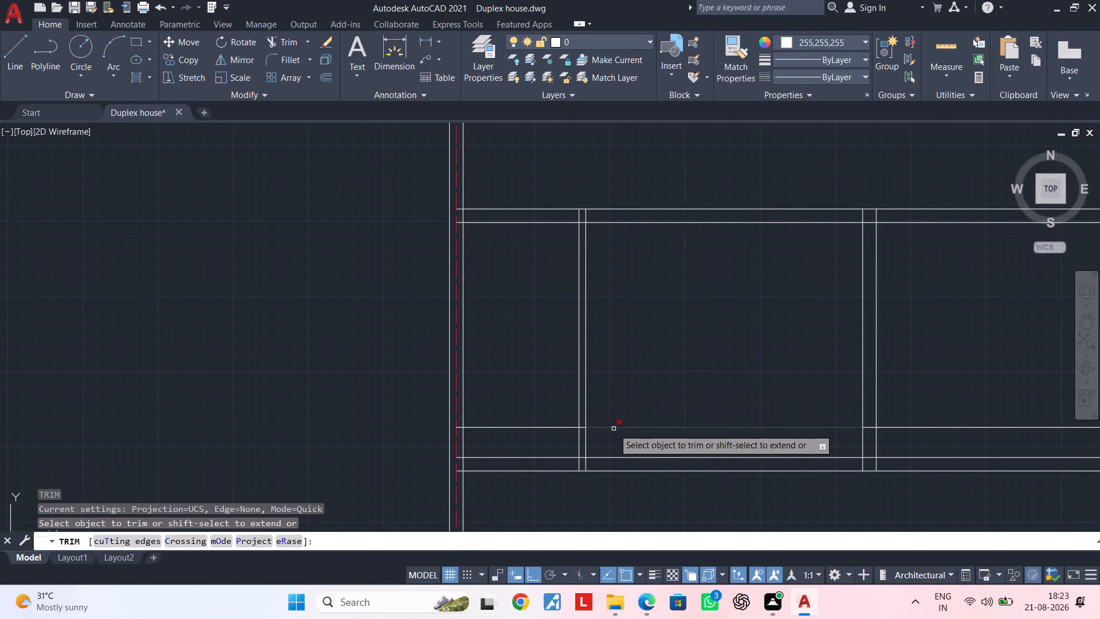
left_click(613, 427)
key("Escape")
scroll(773, 408, "down", 1)
middle_click_drag(773, 408, 713, 403)
scroll(756, 406, "up", 1)
left_click(898, 422)
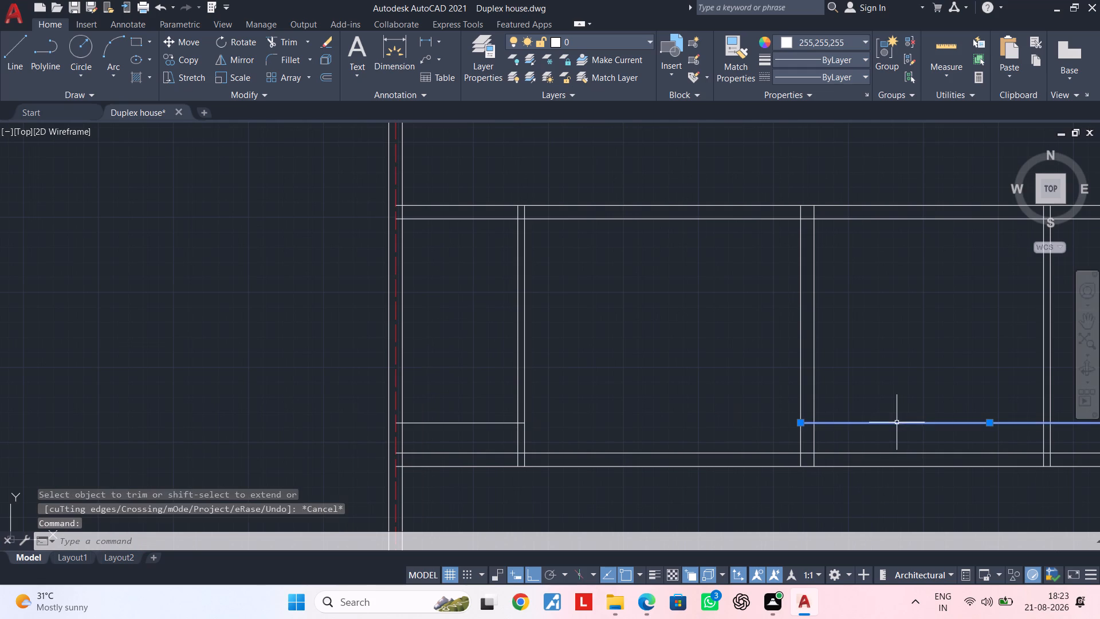
key("Delete")
Offset the short horizontal line in the narrow west room 4.5" to the south to form a partition.
middle_click_drag(838, 417, 969, 338)
middle_click_drag(672, 356, 706, 331)
middle_click_drag(647, 378, 622, 408)
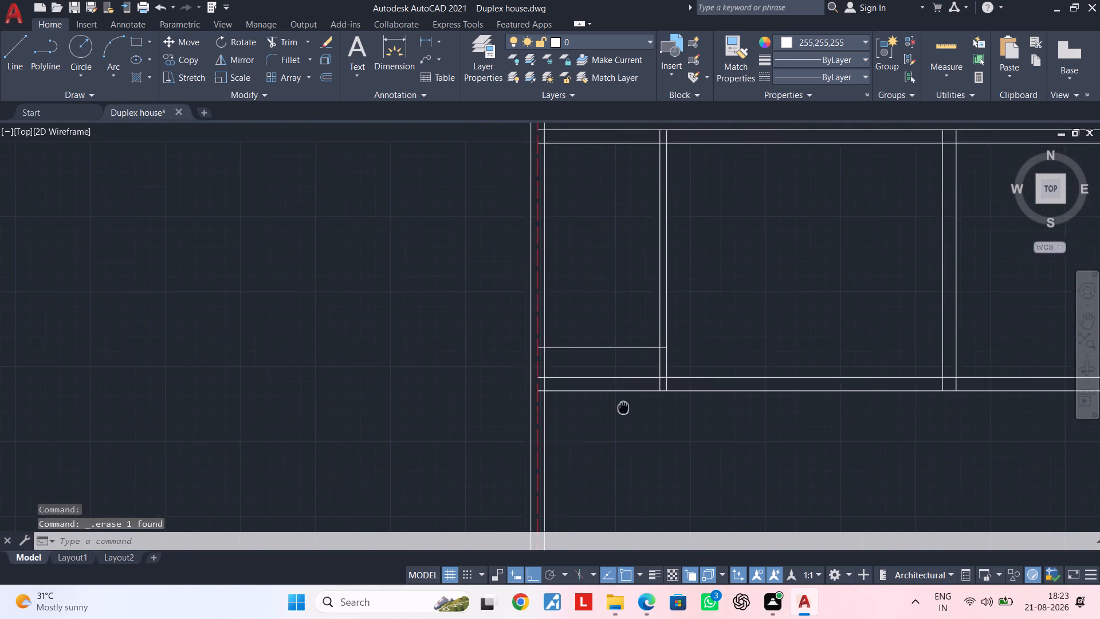
middle_click_drag(622, 408, 622, 409)
scroll(622, 408, "up", 2)
middle_click_drag(630, 403, 616, 428)
key("Escape")
key("Escape")
key("Escape")
key("Escape")
key("Escape")
type("OF")
key("space")
type("4.5\"")
key("Return")
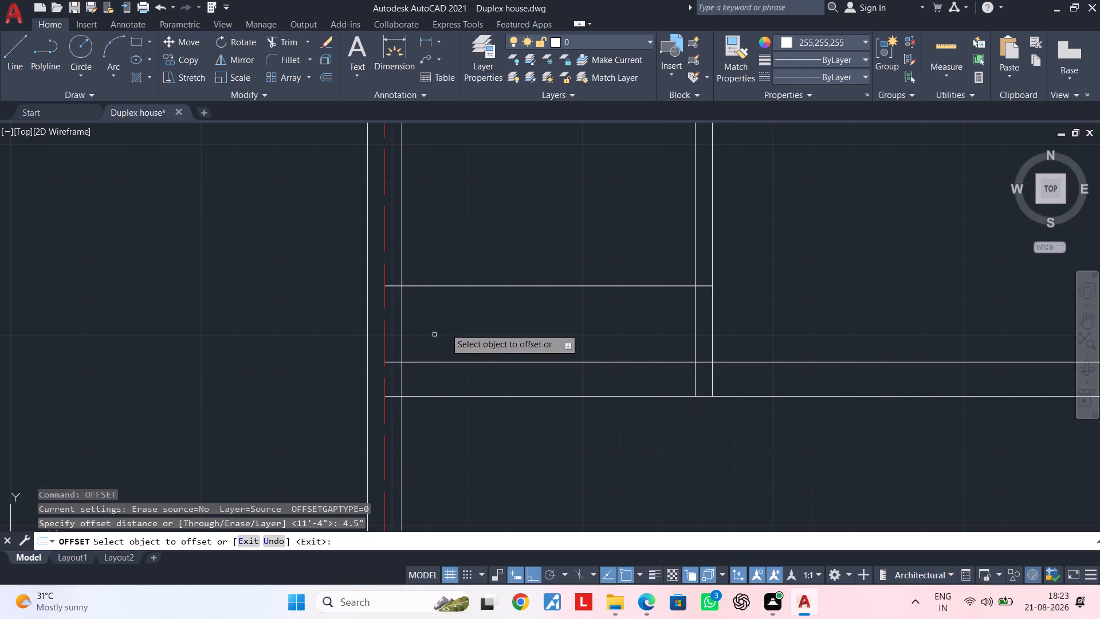
left_click(511, 283)
left_click(521, 285)
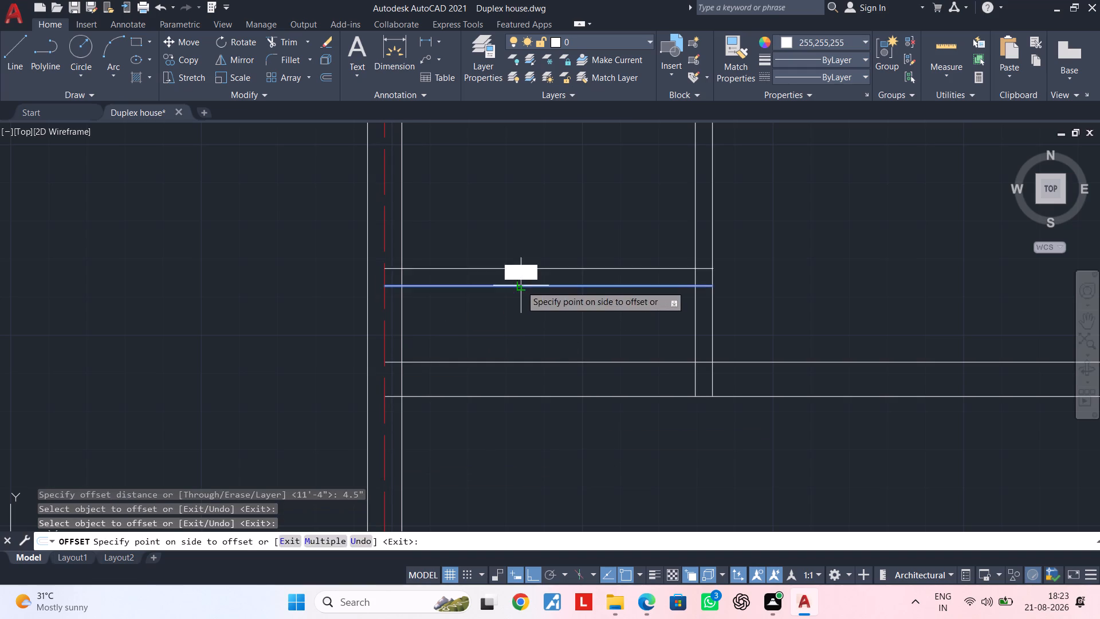
left_click(523, 313)
key("Escape")
key("Escape")
key("Escape")
Trim both faces of the long horizontal wall away across the narrow west room, including the stubs inside the west wall.
type("TR")
key("space")
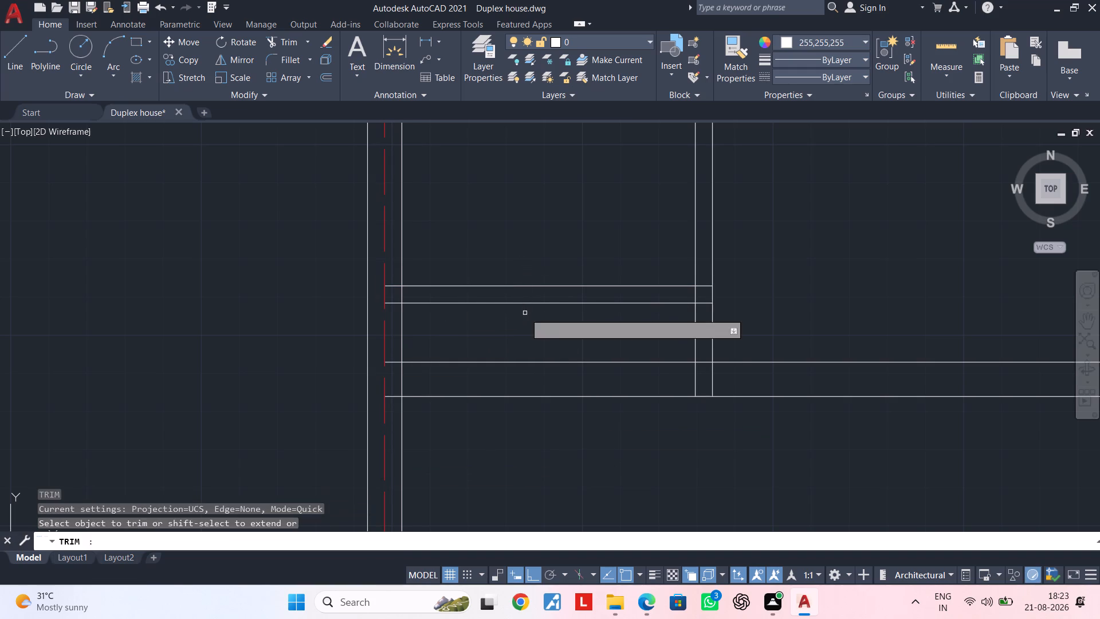
left_click(536, 410)
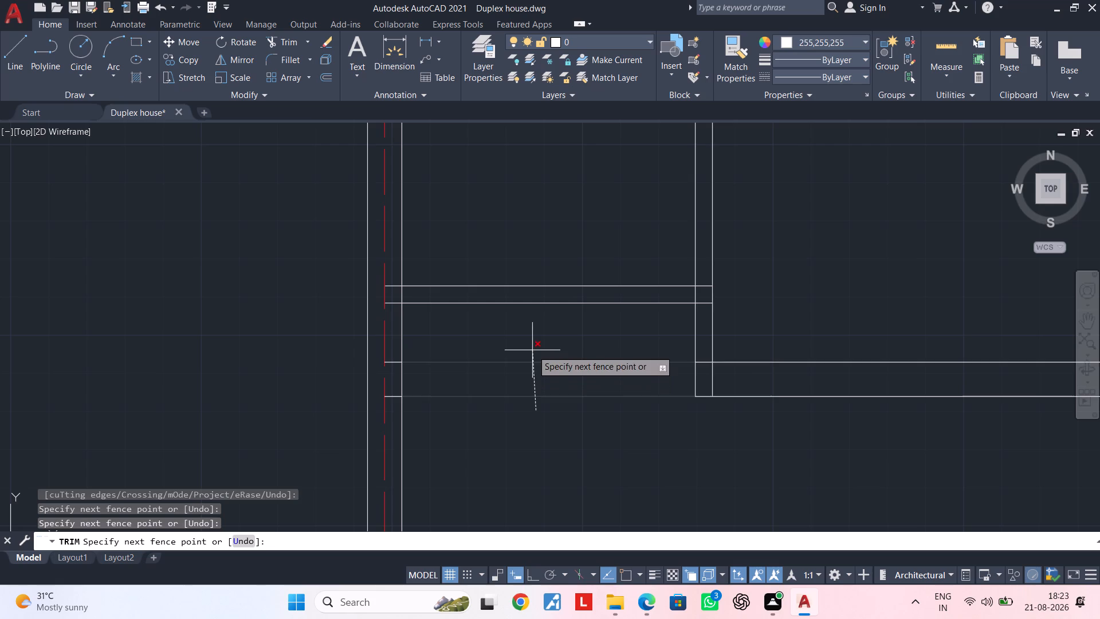
left_click(532, 350)
left_click(393, 361)
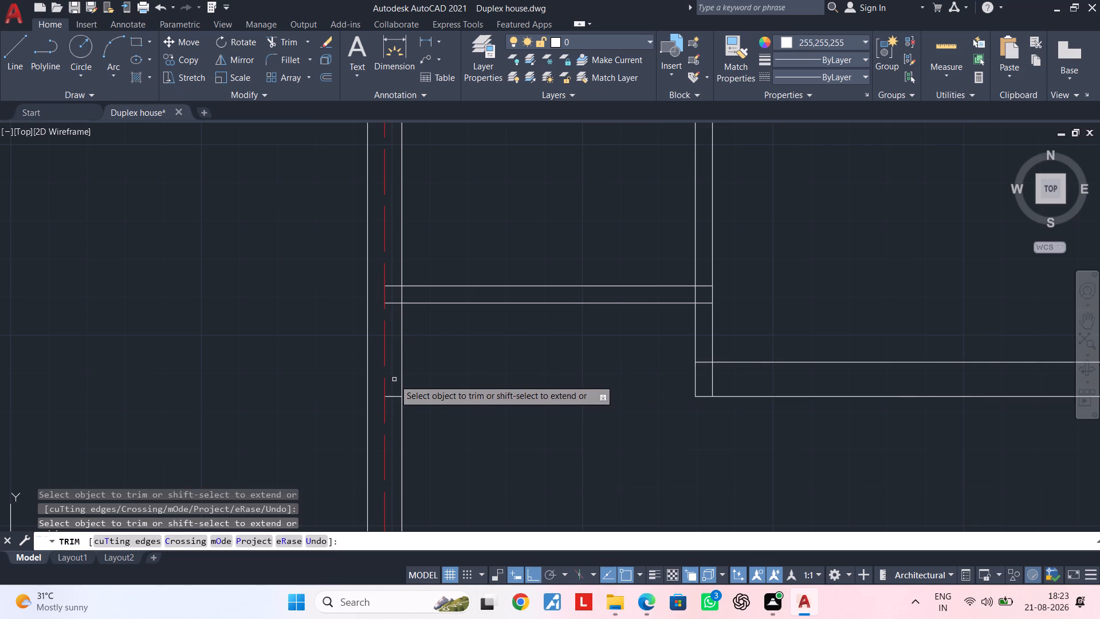
double_click(394, 397)
middle_click_drag(613, 328, 512, 347)
middle_click_drag(538, 340, 495, 345)
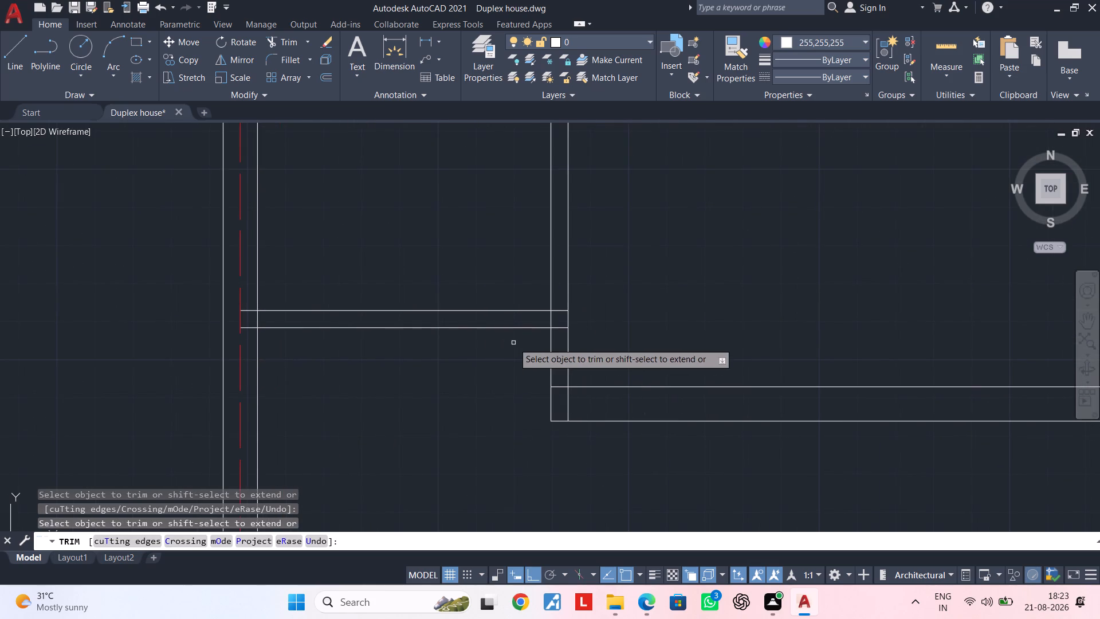
Trim the west face of the narrow room's vertical partition south of the short horizontal partition, down through the long wall.
key("Escape")
key("space")
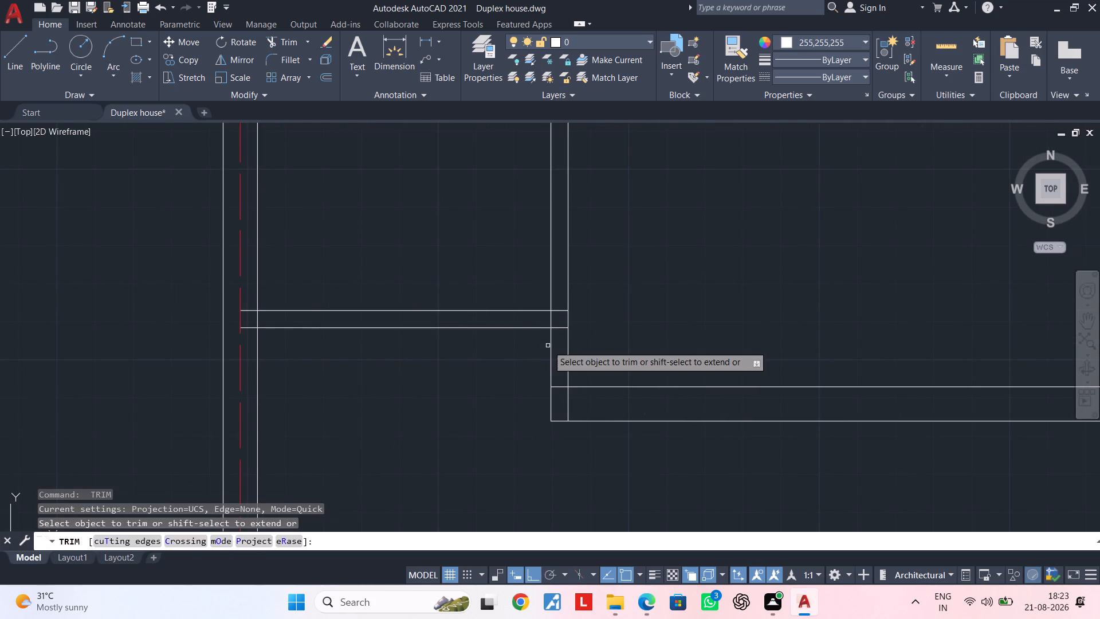
left_click(549, 345)
left_click(548, 410)
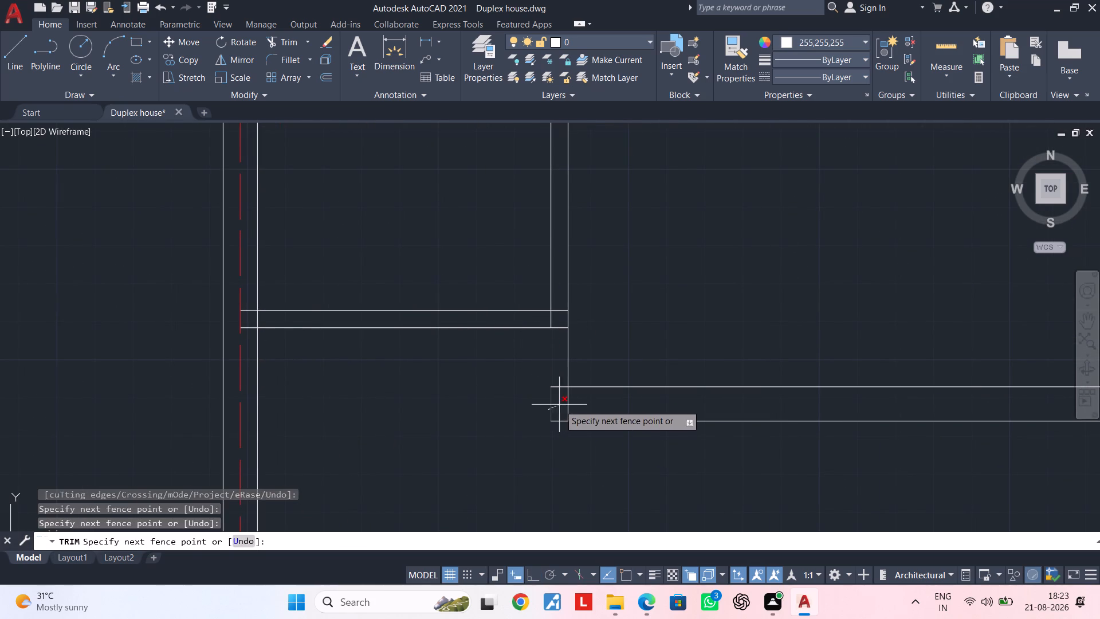
left_click(559, 404)
key("Escape")
key("Escape")
middle_click_drag(532, 360, 527, 373)
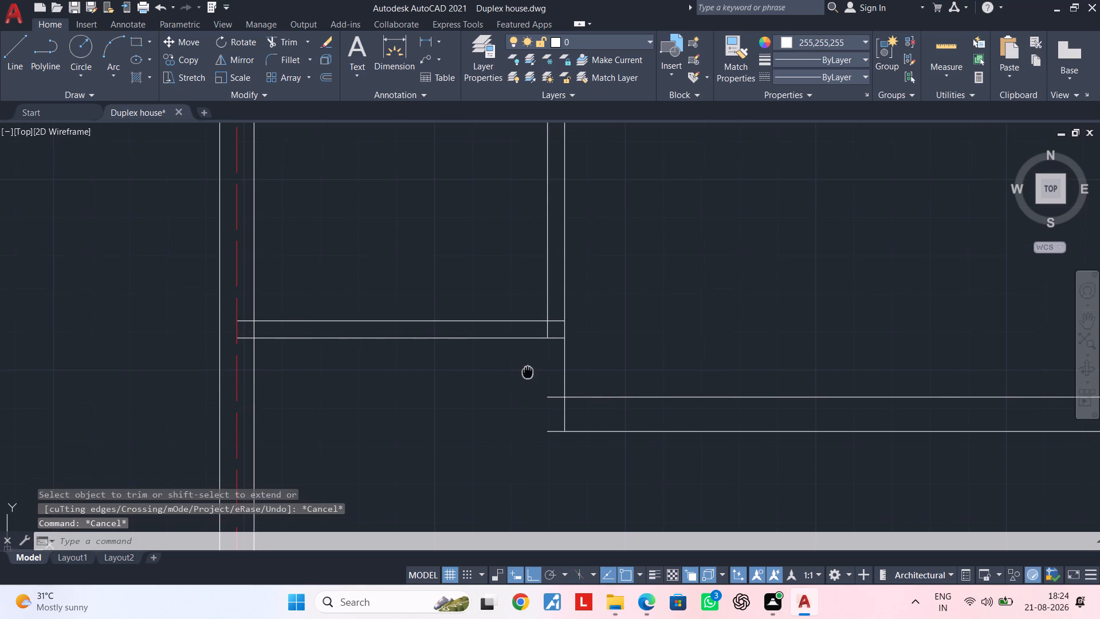
middle_click_drag(527, 373, 525, 375)
Offset the west face of the narrow room's vertical partition 4.5" to the west.
type("OF 4.5\"")
key("Return")
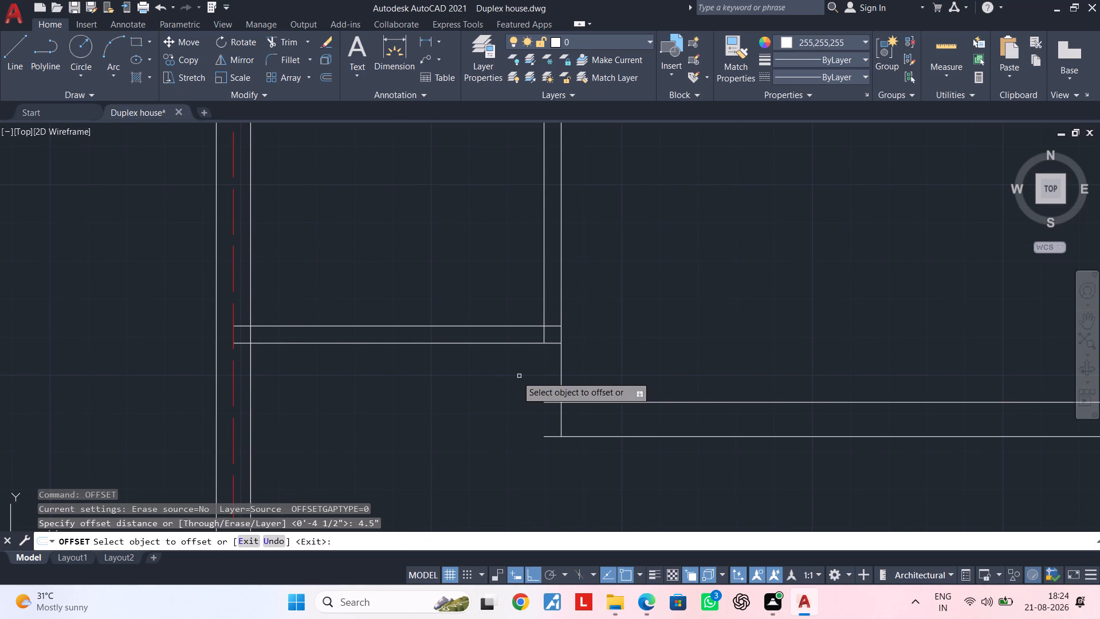
left_click(545, 295)
left_click(505, 298)
key("Escape")
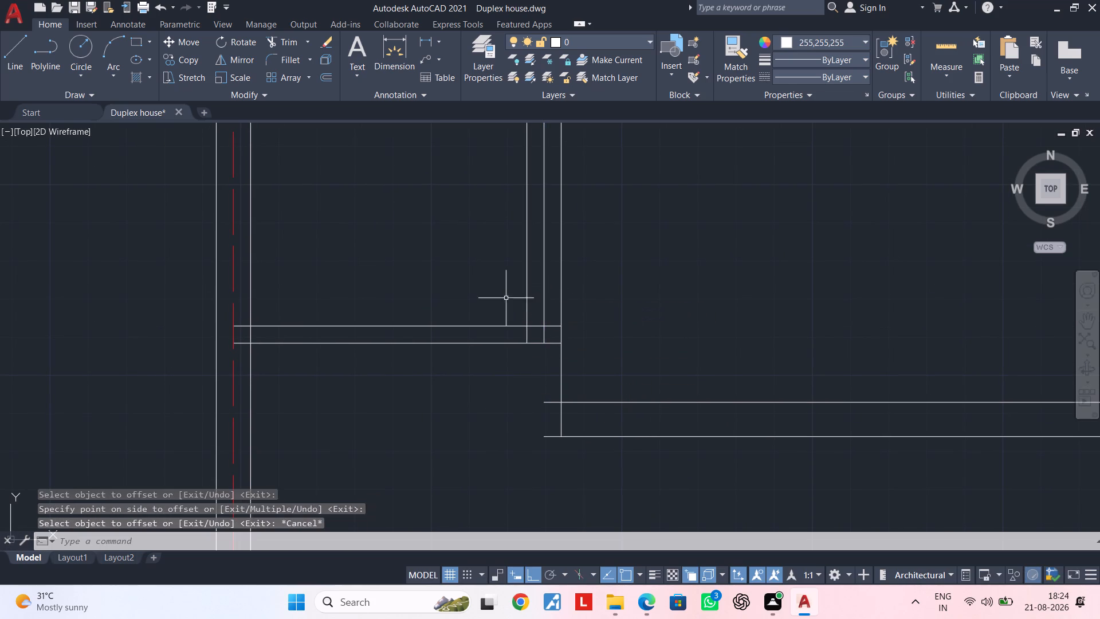
key("Escape")
key("Escape")
key("Escape")
Trim the new offset line north of the short horizontal partition, keeping only the piece between the partition's two faces.
type("TR")
key("space")
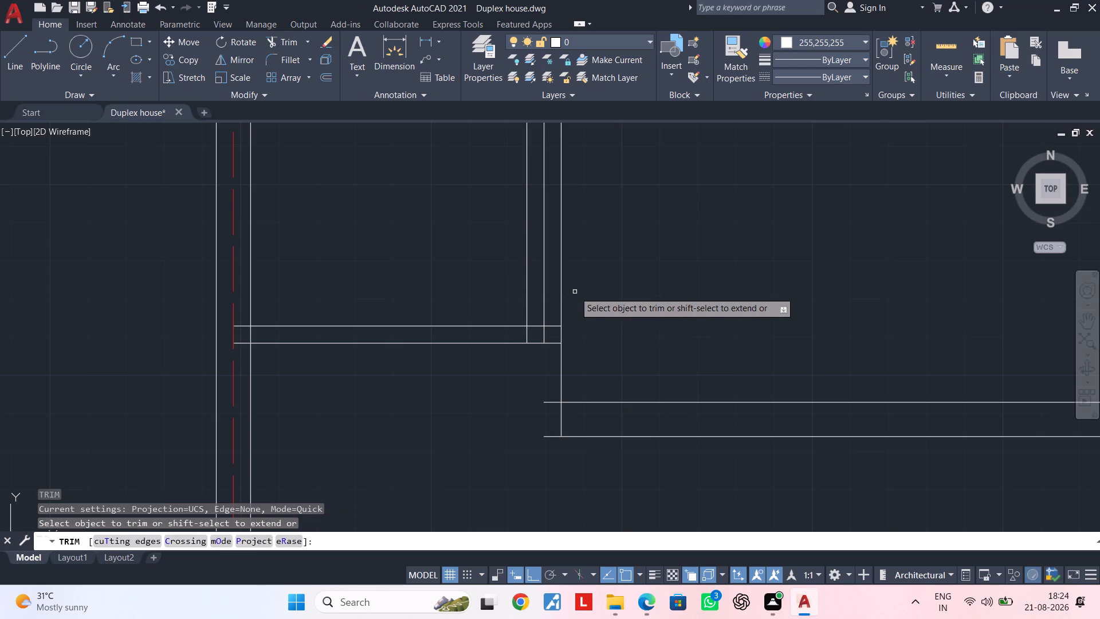
double_click(527, 289)
key("Escape")
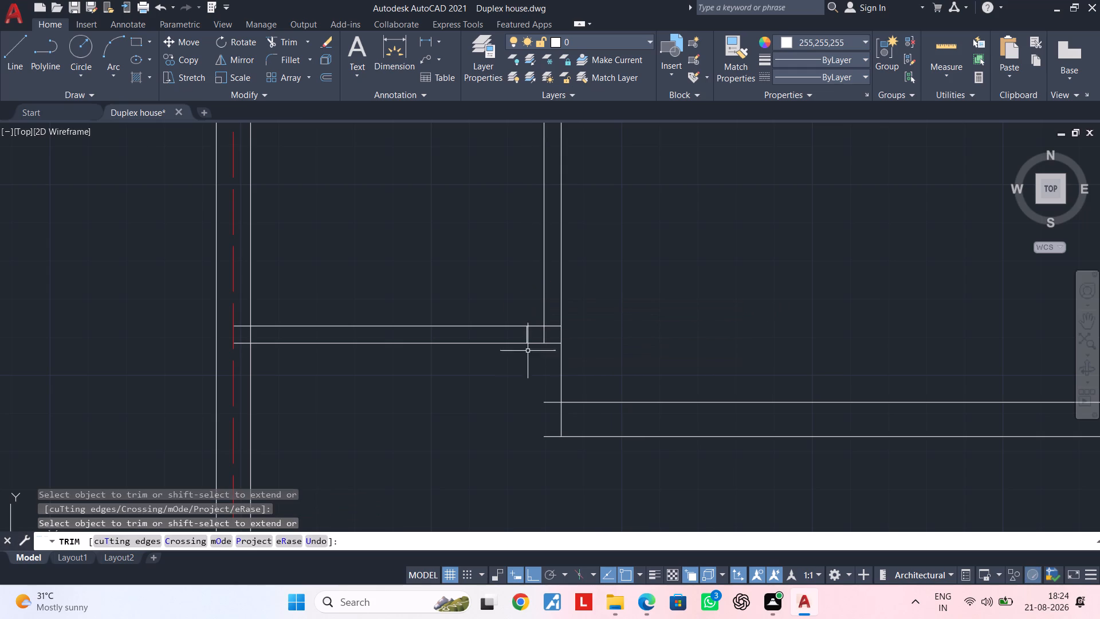
key("Escape")
Stretch the leftover vertical piece's south end about 2'4 3/4" south, past the long horizontal wall.
middle_click_drag(533, 358, 522, 358)
scroll(514, 351, "up", 2)
double_click(513, 323)
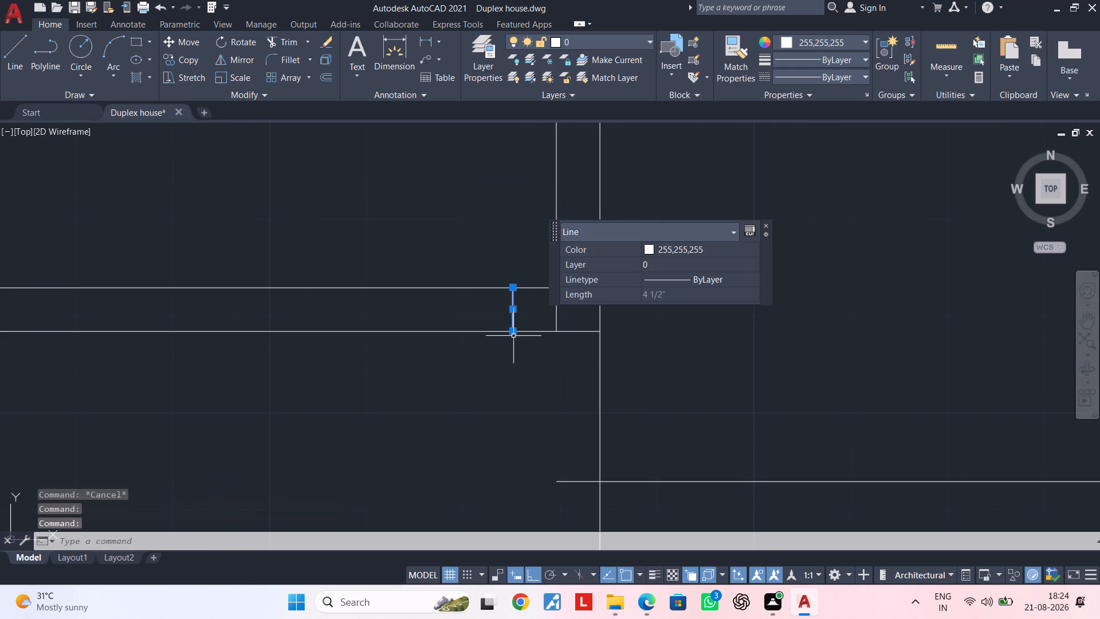
left_click_drag(511, 333, 511, 338)
middle_click_drag(516, 463, 512, 285)
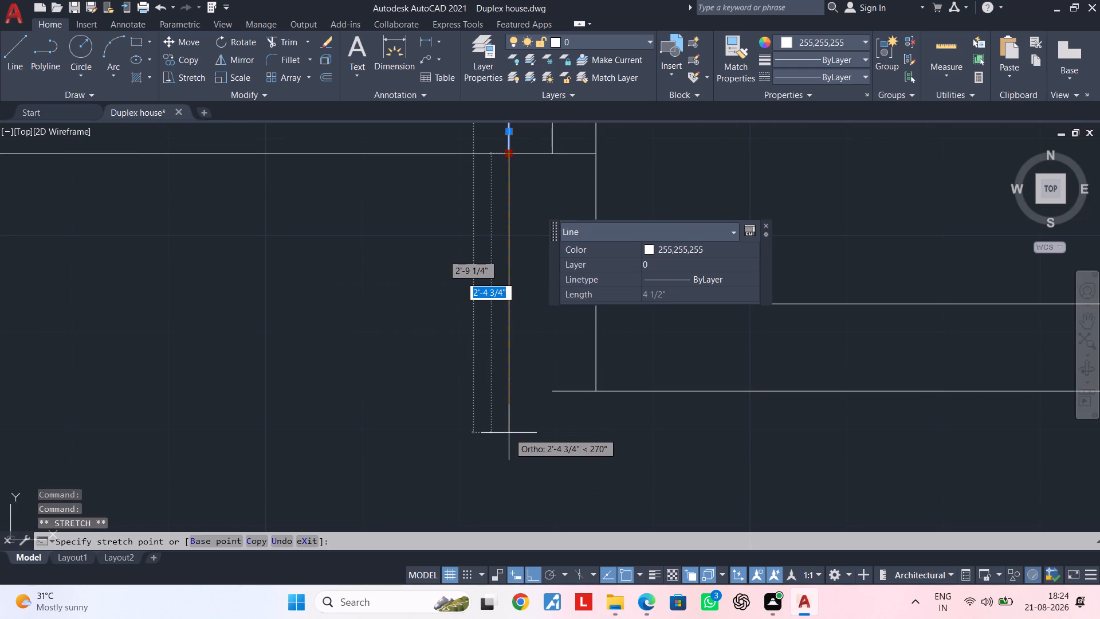
double_click(509, 433)
key("Escape")
key("Escape")
Extend both faces of the long horizontal wall west to the stretched vertical line.
key("e")
key("x")
key("space")
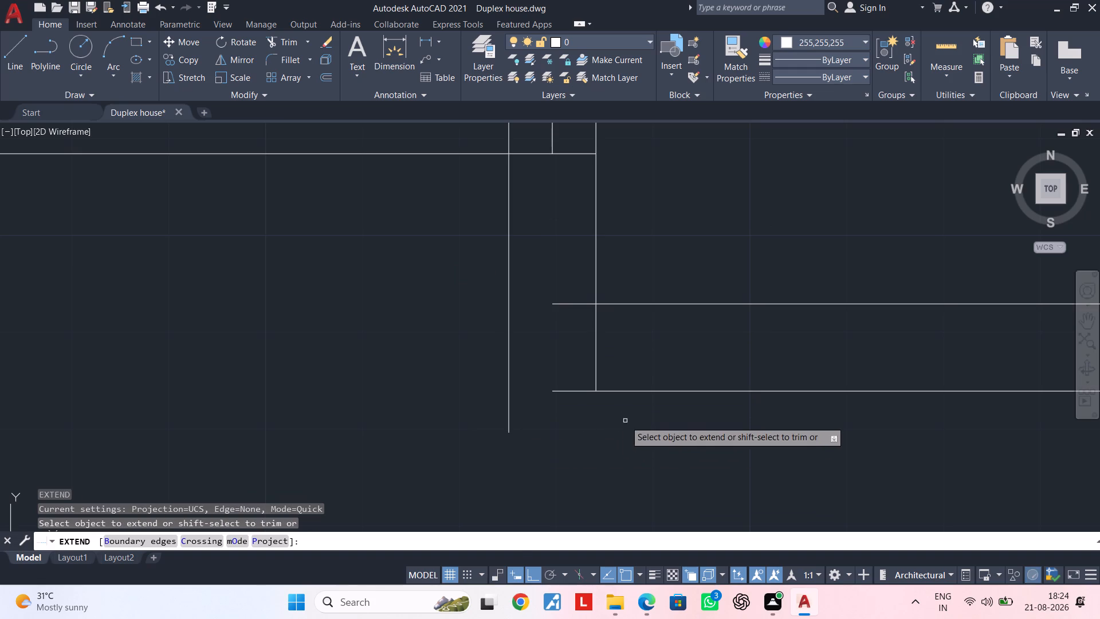
double_click(564, 390)
left_click(560, 301)
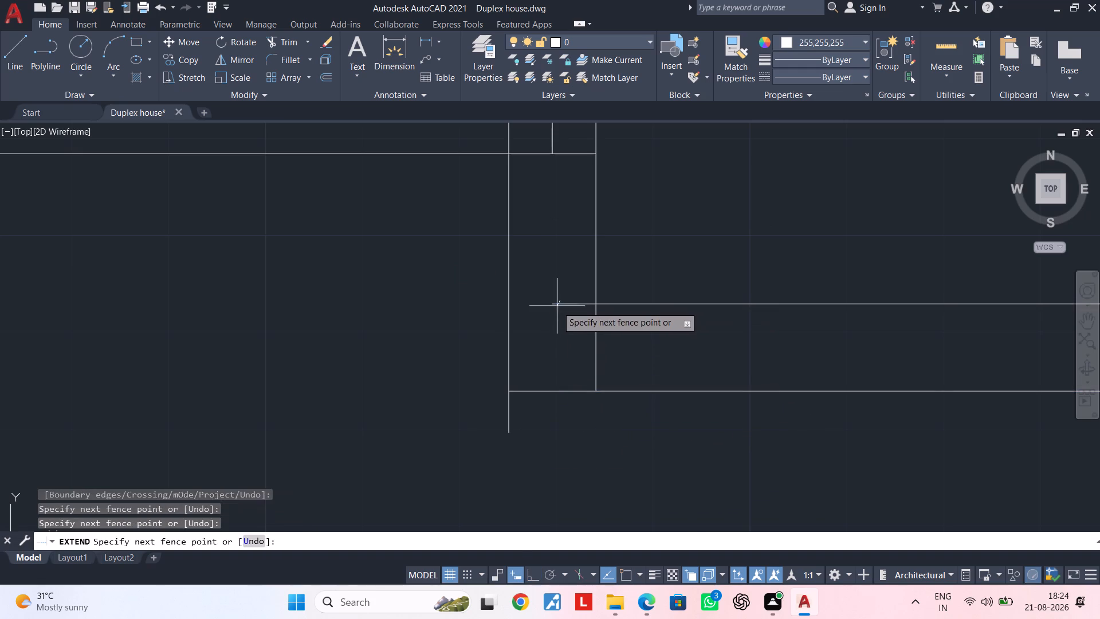
left_click(553, 315)
key("Escape")
key("Escape")
Trim the vertical line's tail south of the wall and the overlapping segments where the short partition meets the vertical wall.
type("TR")
key("space")
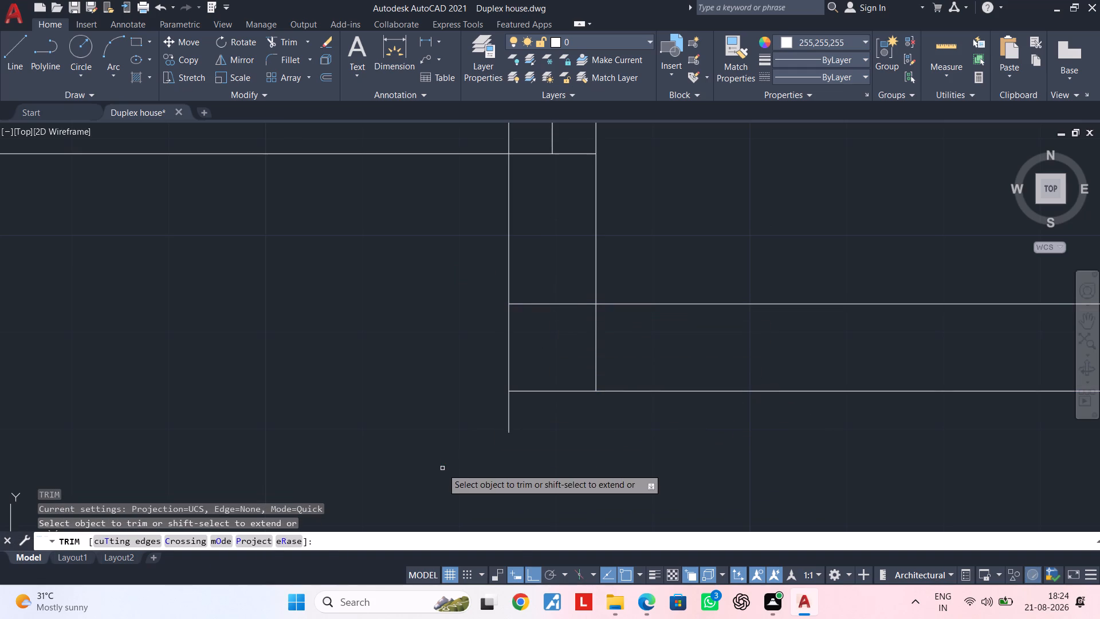
left_click(510, 424)
scroll(527, 425, "down", 2)
middle_click_drag(528, 427, 506, 501)
scroll(509, 396, "up", 3)
left_click(426, 355)
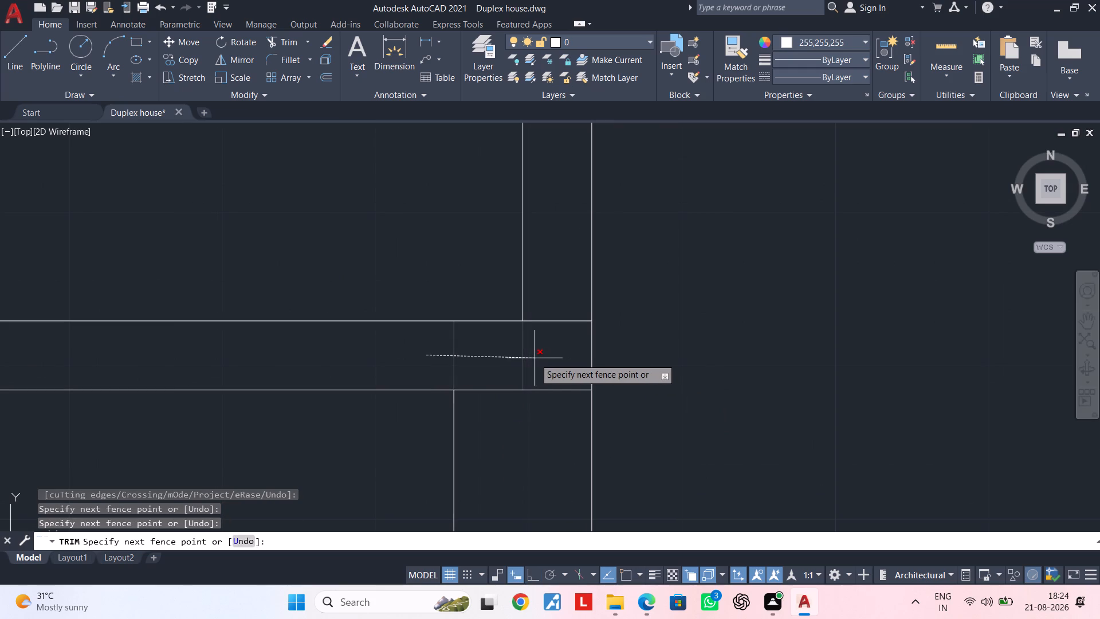
left_click(535, 358)
left_click(529, 381)
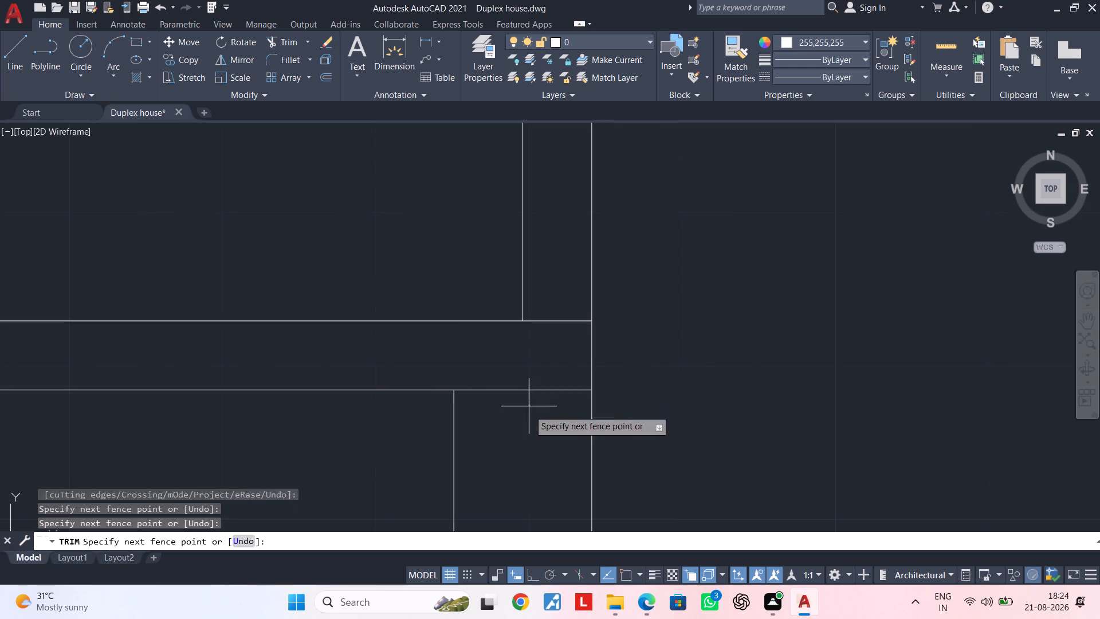
left_click(528, 441)
left_click(550, 319)
scroll(546, 361, "down", 1)
left_click(547, 371)
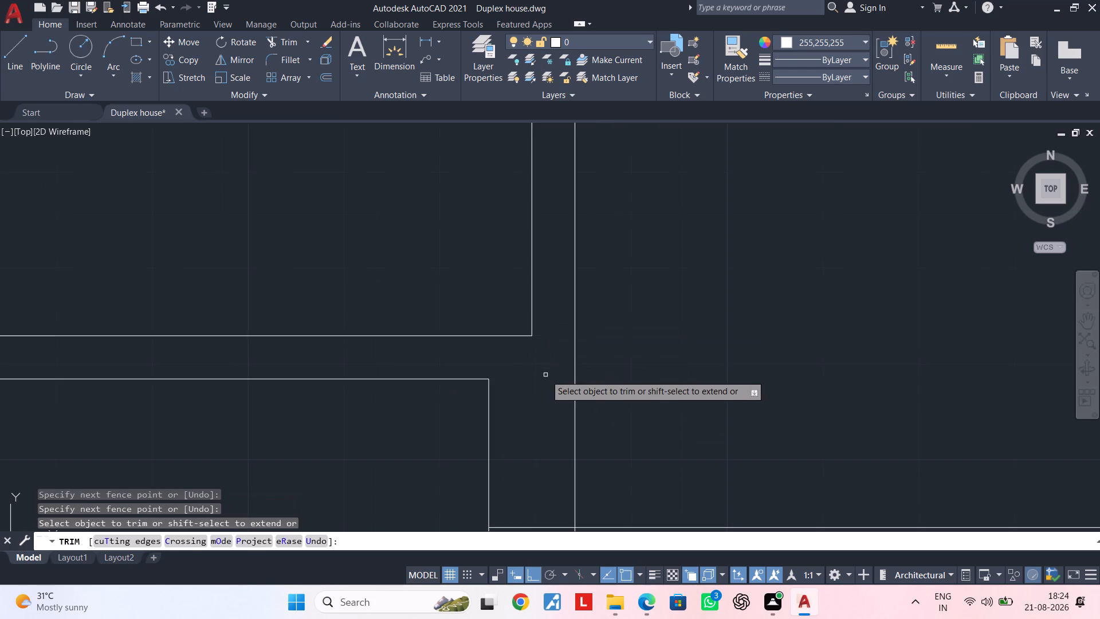
Trim the crossing lines inside the corner where the 9" vertical jog meets the long horizontal wall.
scroll(543, 383, "down", 2)
middle_click_drag(543, 386, 545, 296)
scroll(539, 358, "up", 3)
left_click_drag(540, 292, 543, 309)
left_click(611, 413)
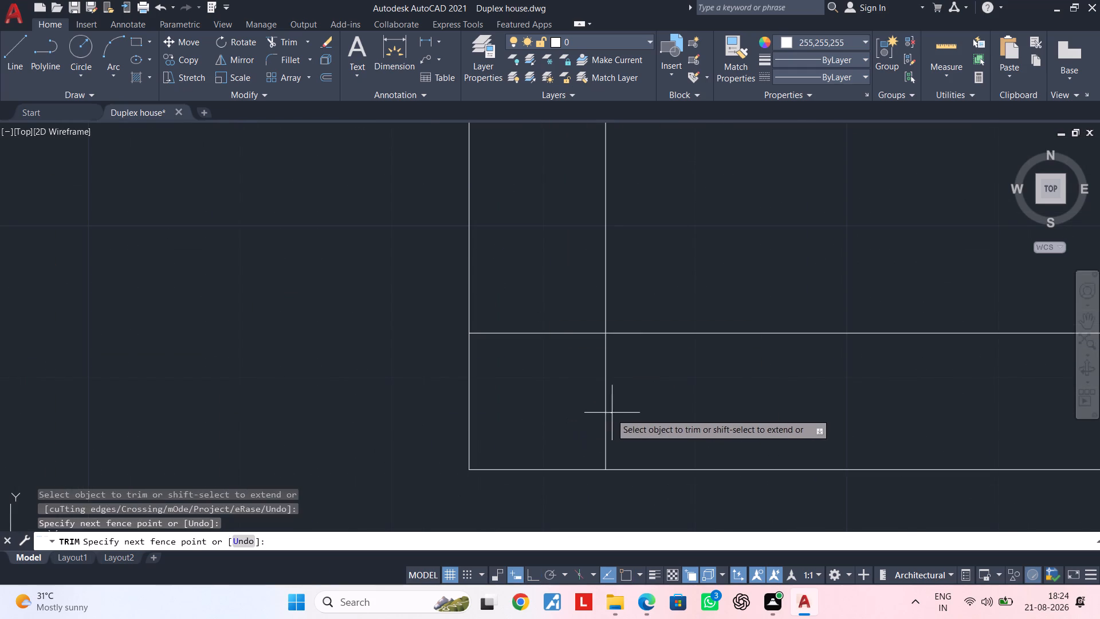
left_click(531, 318)
scroll(531, 318, "down", 5)
key("Escape")
key("Escape")
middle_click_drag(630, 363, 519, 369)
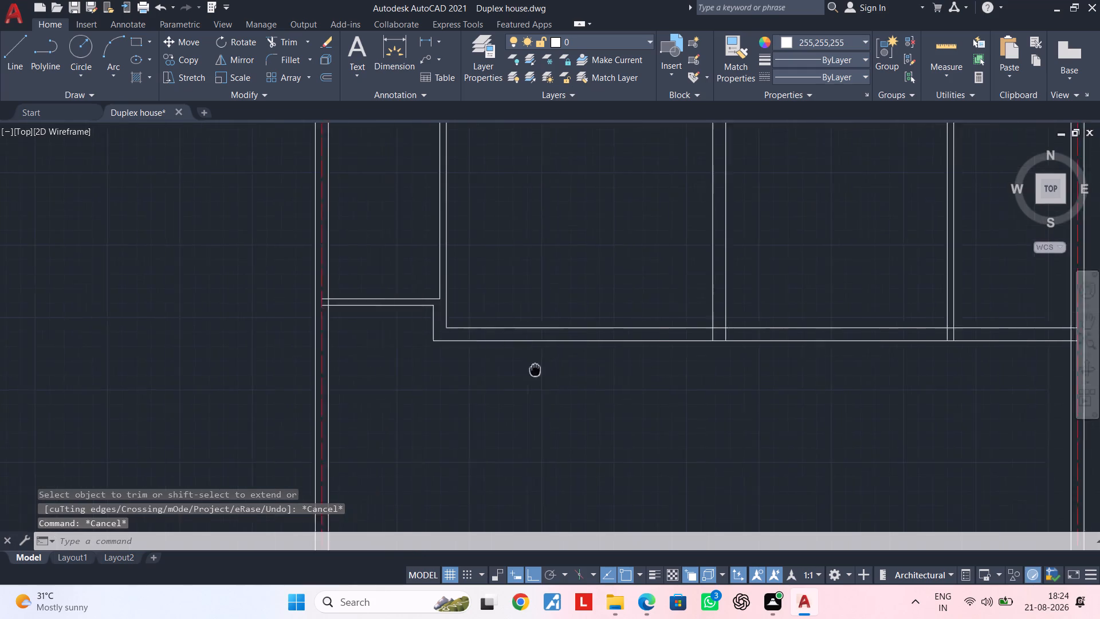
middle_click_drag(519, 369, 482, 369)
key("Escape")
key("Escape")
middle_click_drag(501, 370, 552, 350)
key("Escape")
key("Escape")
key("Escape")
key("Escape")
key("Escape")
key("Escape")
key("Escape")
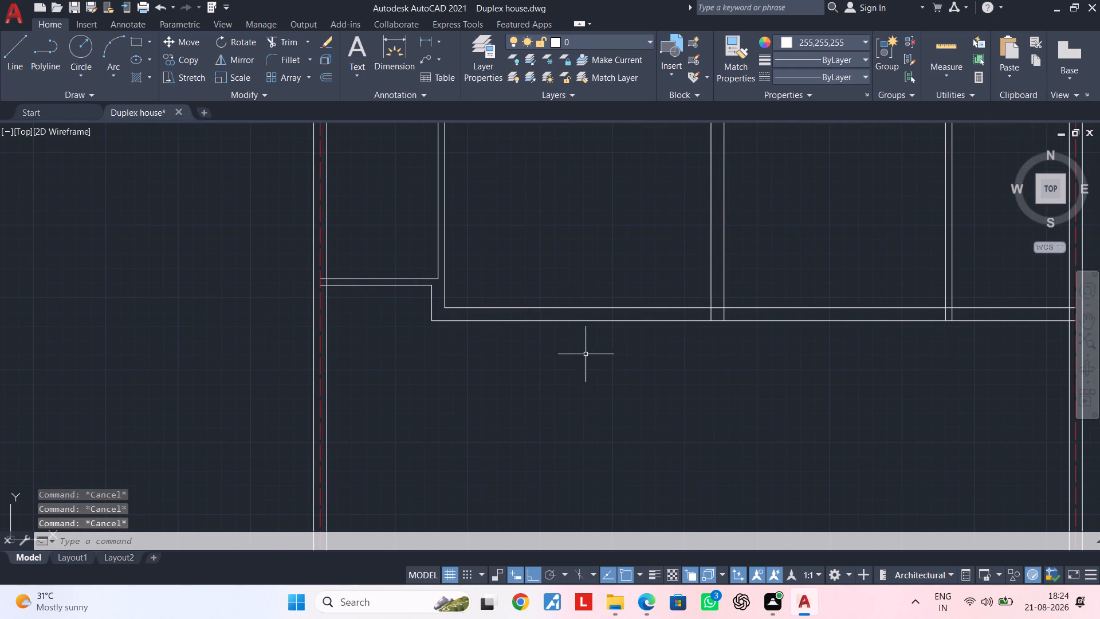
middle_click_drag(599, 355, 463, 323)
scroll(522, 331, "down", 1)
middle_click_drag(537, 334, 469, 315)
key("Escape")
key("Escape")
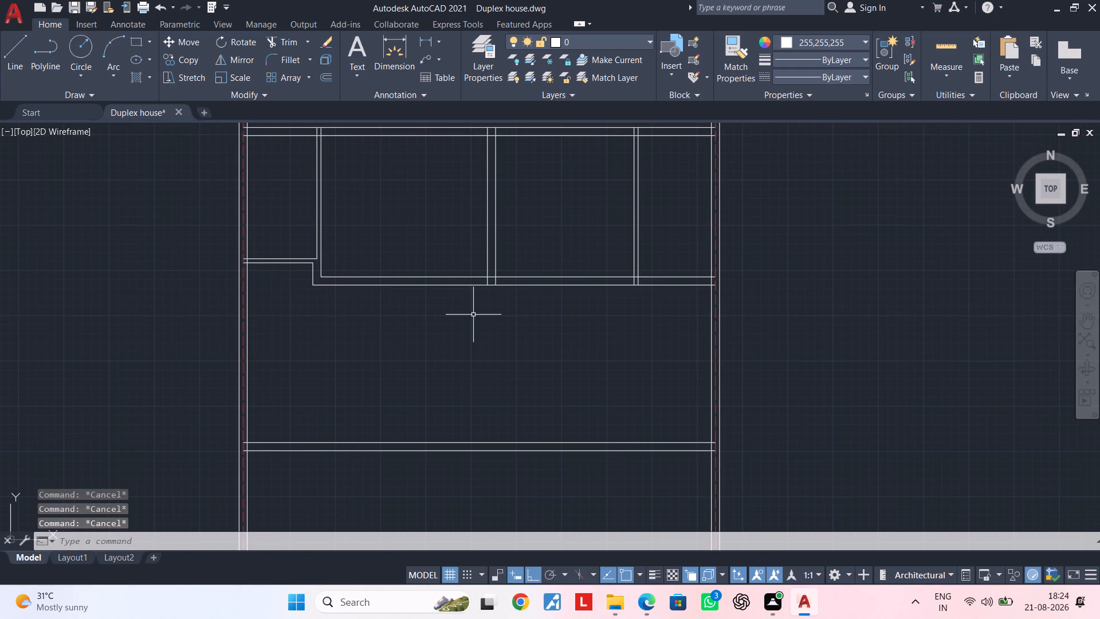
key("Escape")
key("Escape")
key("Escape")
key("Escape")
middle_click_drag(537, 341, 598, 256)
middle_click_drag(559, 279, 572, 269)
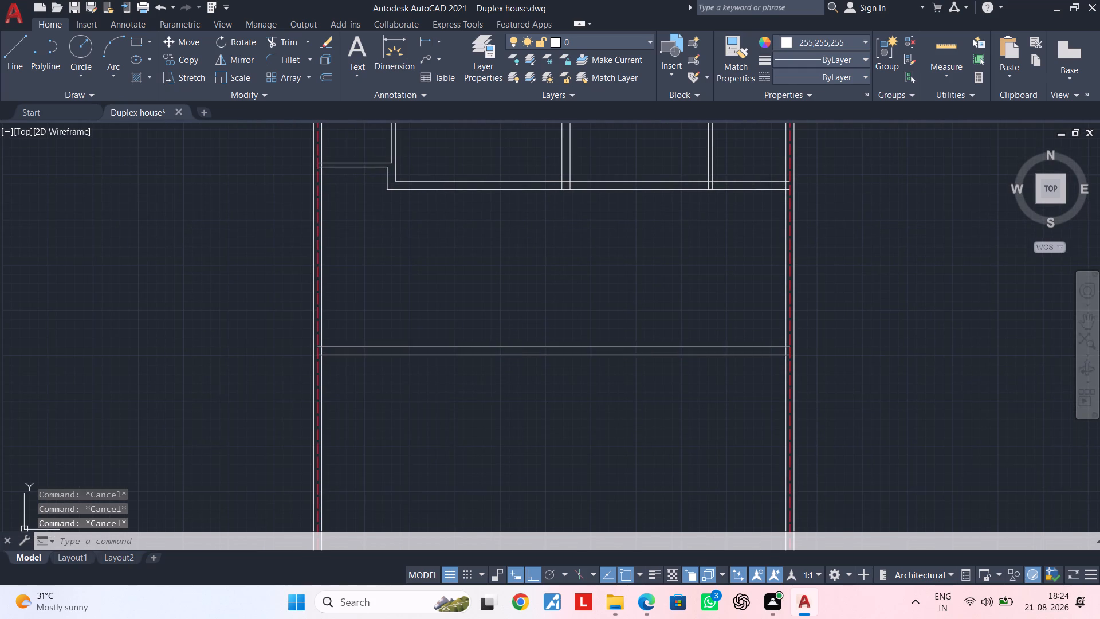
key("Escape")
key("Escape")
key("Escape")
Offset the inner face of the west wall 11'7" to the east.
scroll(473, 277, "down", 1)
middle_click_drag(473, 277, 615, 279)
scroll(579, 273, "up", 1)
middle_click_drag(571, 277, 541, 313)
key("Escape")
key("Escape")
type("OF")
key("space")
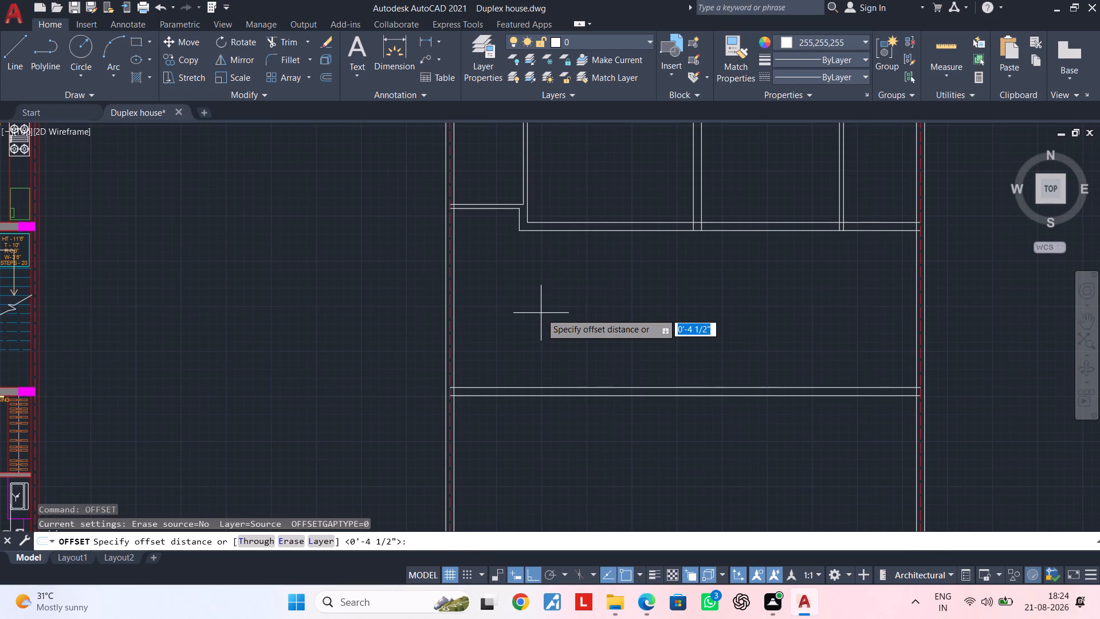
type("11'7\"")
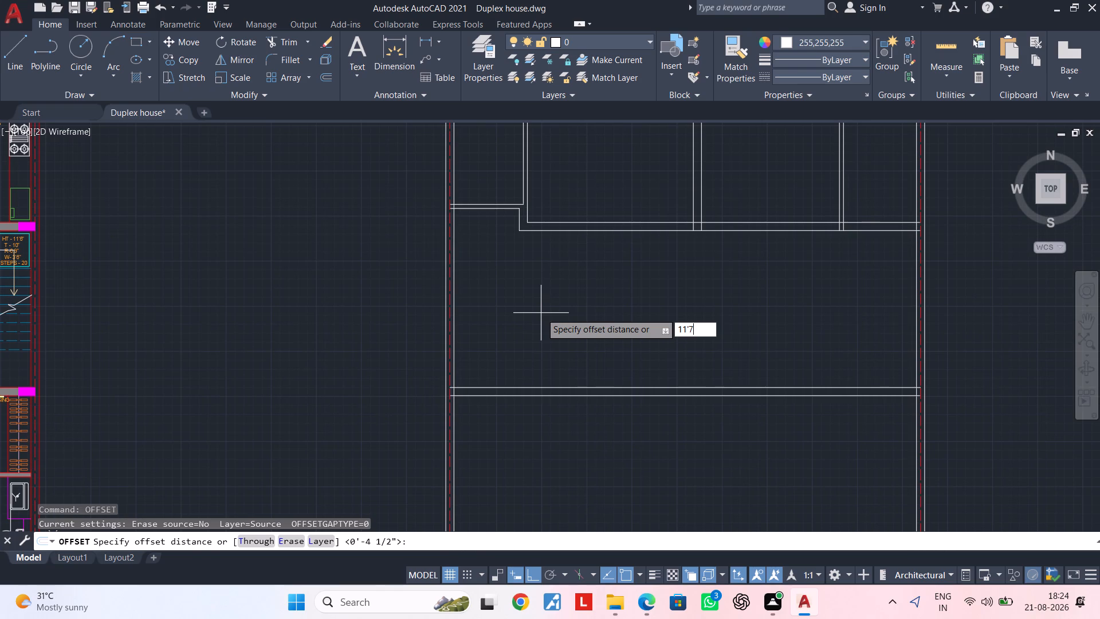
key("Return")
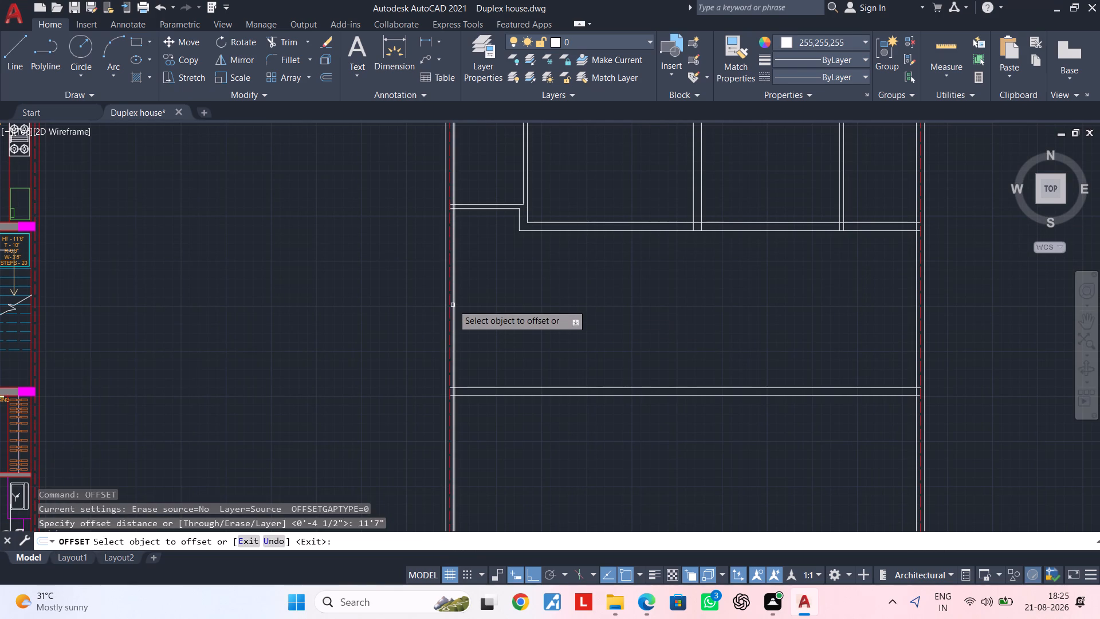
left_click(453, 304)
left_click(620, 304)
key("Escape")
key("Escape")
scroll(646, 299, "up", 1)
middle_click_drag(646, 300, 614, 315)
key("Escape")
key("Escape")
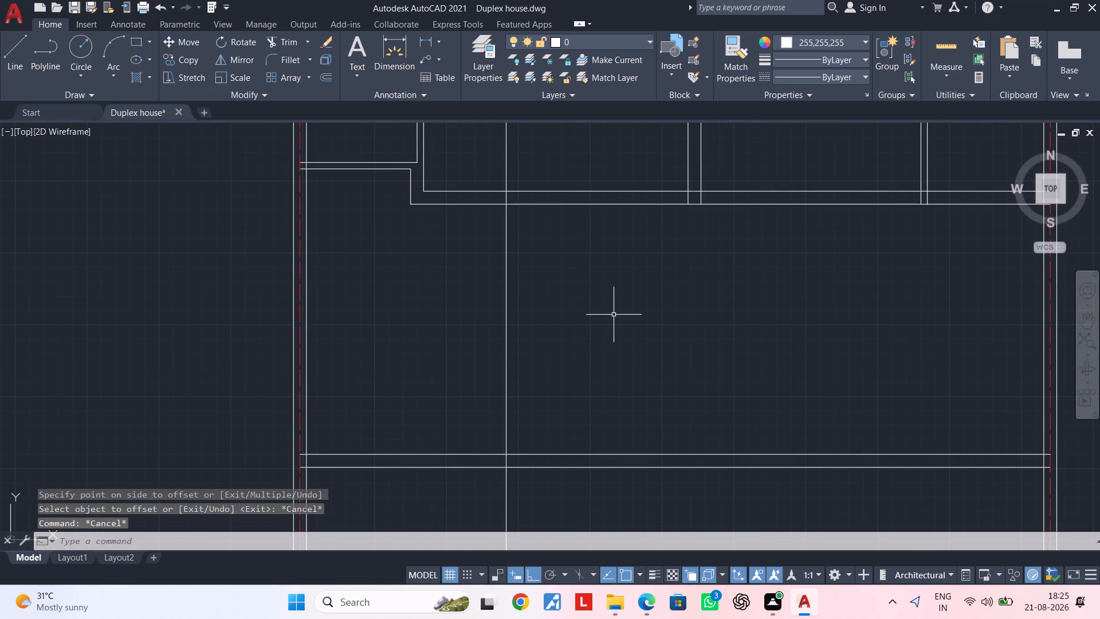
Trim the new vertical line north and south, keeping only the part between the two long horizontal walls.
type("TR")
key("space")
middle_click_drag(639, 322, 624, 410)
double_click(542, 239)
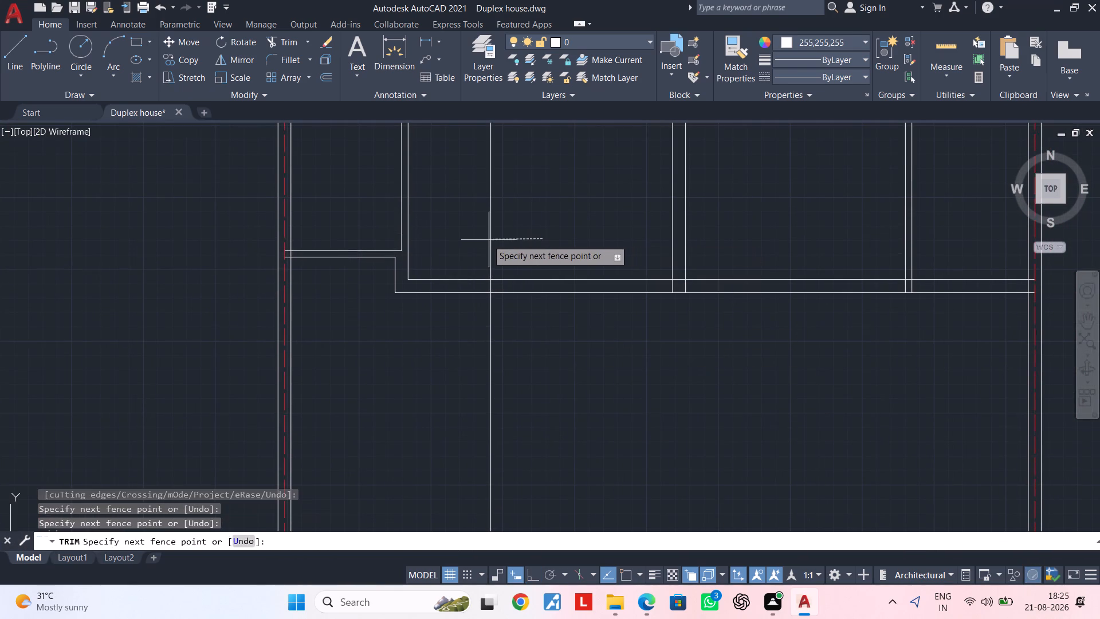
left_click(478, 240)
scroll(567, 352, "down", 1)
middle_click_drag(568, 352, 580, 248)
key("Escape")
key("Escape")
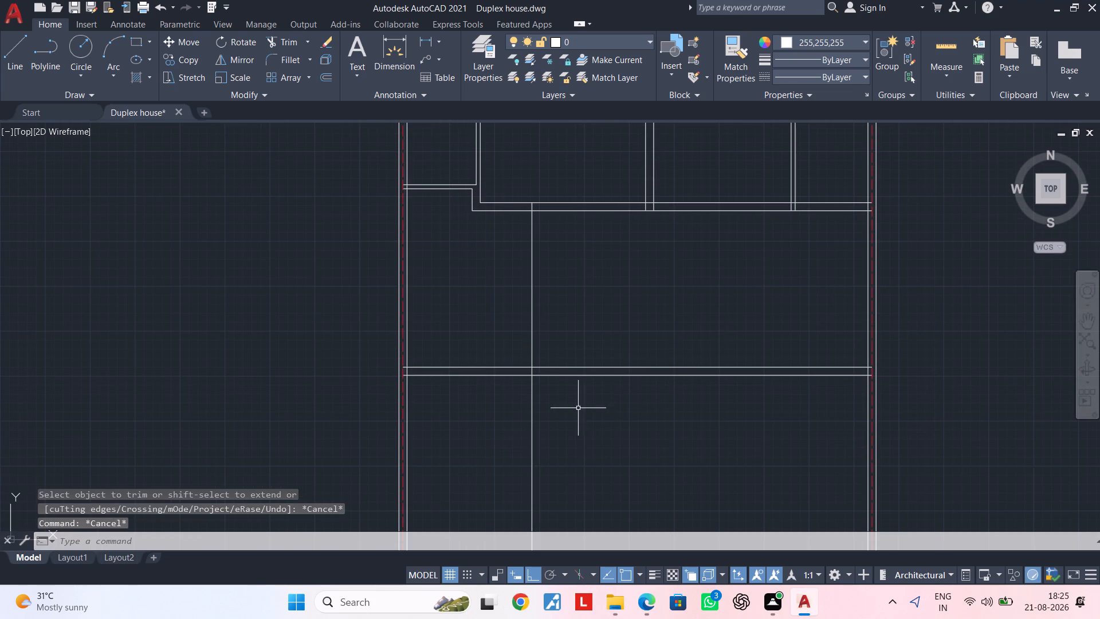
key("space")
left_click_drag(573, 411, 527, 411)
left_click(412, 408)
key("Escape")
scroll(518, 306, "up", 1)
middle_click_drag(517, 305, 565, 361)
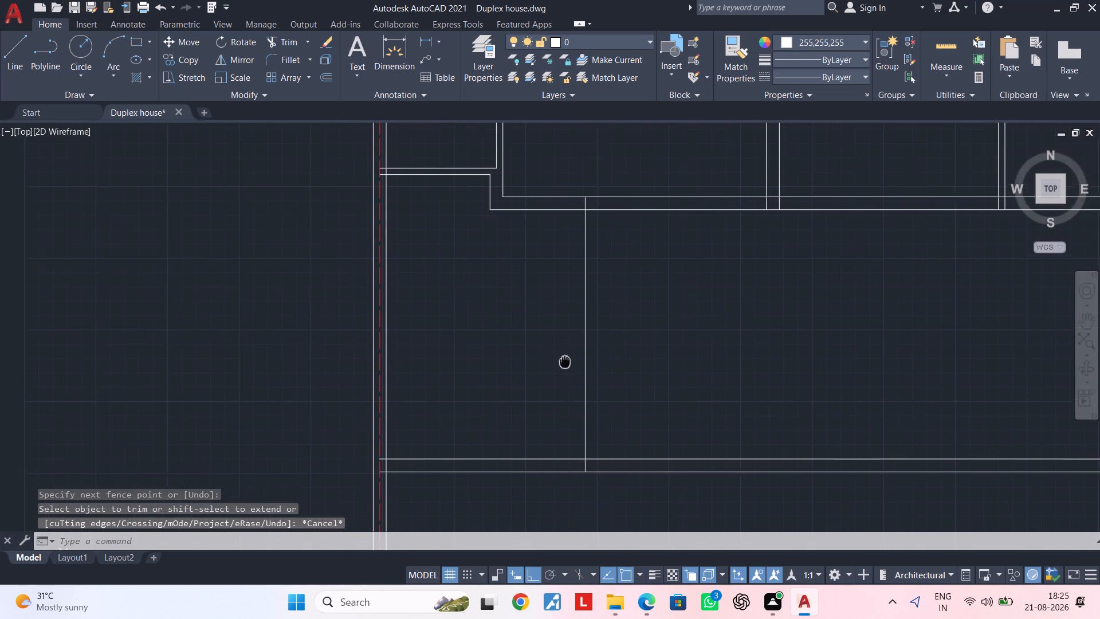
middle_click_drag(565, 361, 566, 362)
key("Escape")
key("Escape")
Offset the vertical line between the two long horizontal walls 4.5" to the east.
middle_click_drag(560, 347, 591, 346)
key("Escape")
key("Escape")
key("Escape")
key("Escape")
key("Escape")
key("Escape")
middle_click_drag(587, 340, 603, 339)
key("Escape")
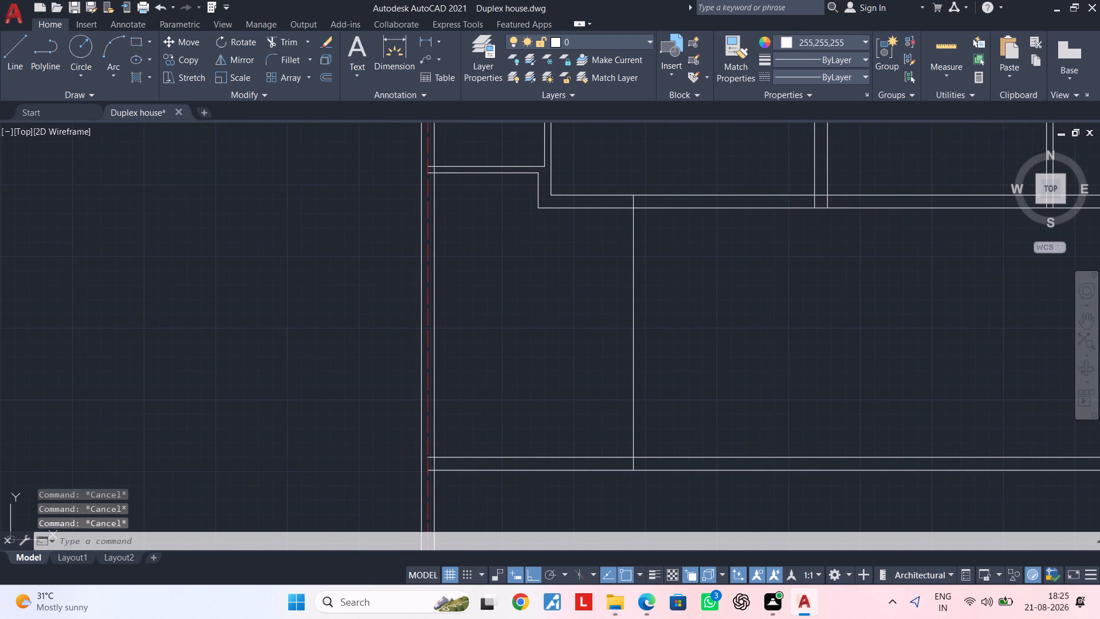
key("Escape")
middle_click_drag(607, 335, 629, 330)
key("Escape")
key("Escape")
type("OF")
key("space")
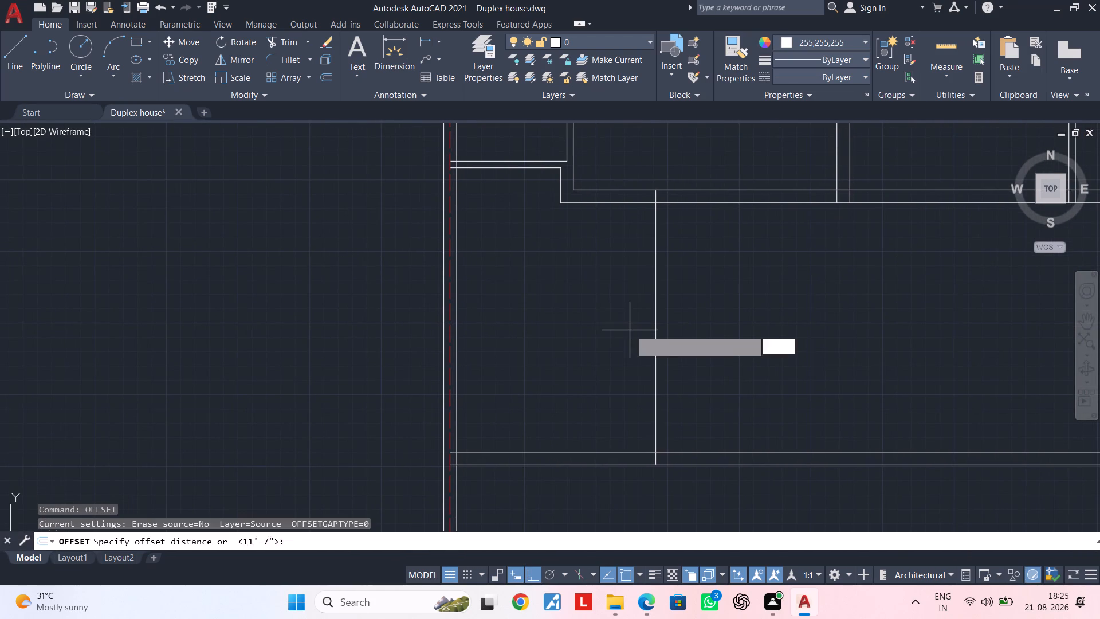
type("4.5\"")
key("Return")
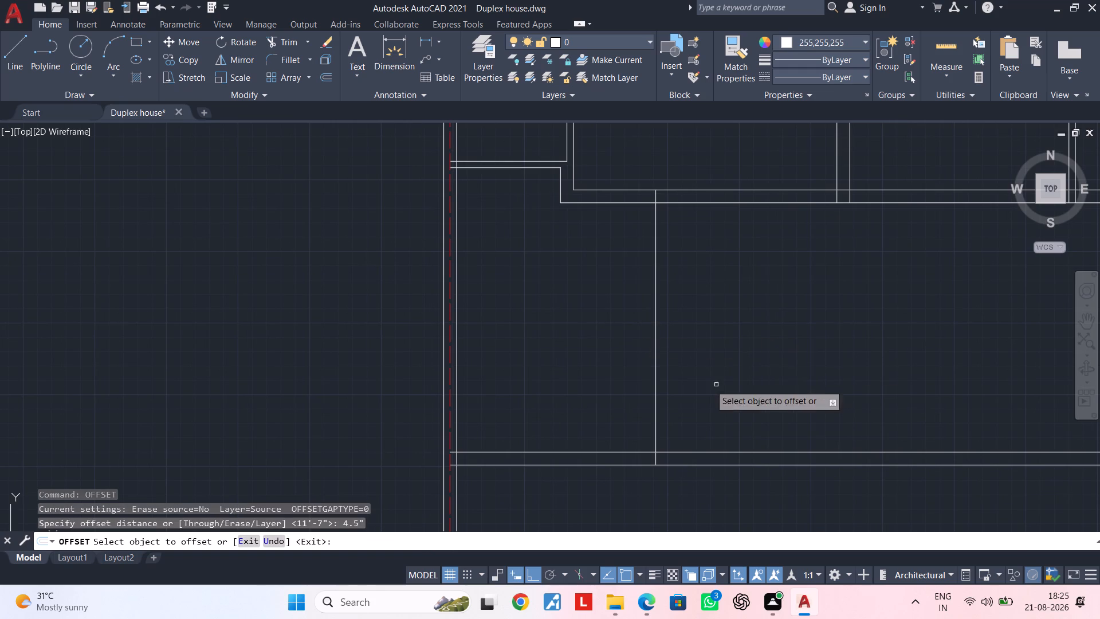
left_click(655, 346)
left_click(758, 343)
key("Escape")
key("Escape")
Trim the ends of both partition lines where they run into the north horizontal wall.
middle_click_drag(755, 346, 712, 344)
key("Escape")
key("Escape")
type("TR")
key("space")
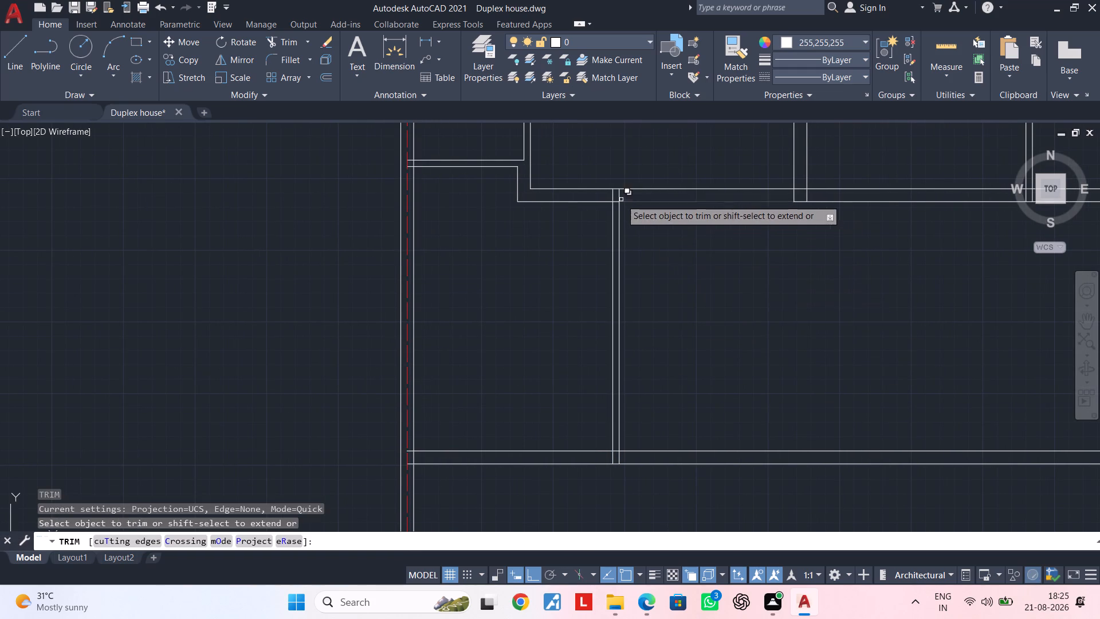
scroll(619, 196, "up", 2)
left_click_drag(556, 193, 582, 193)
left_click(647, 190)
left_click(586, 192)
scroll(592, 197, "down", 3)
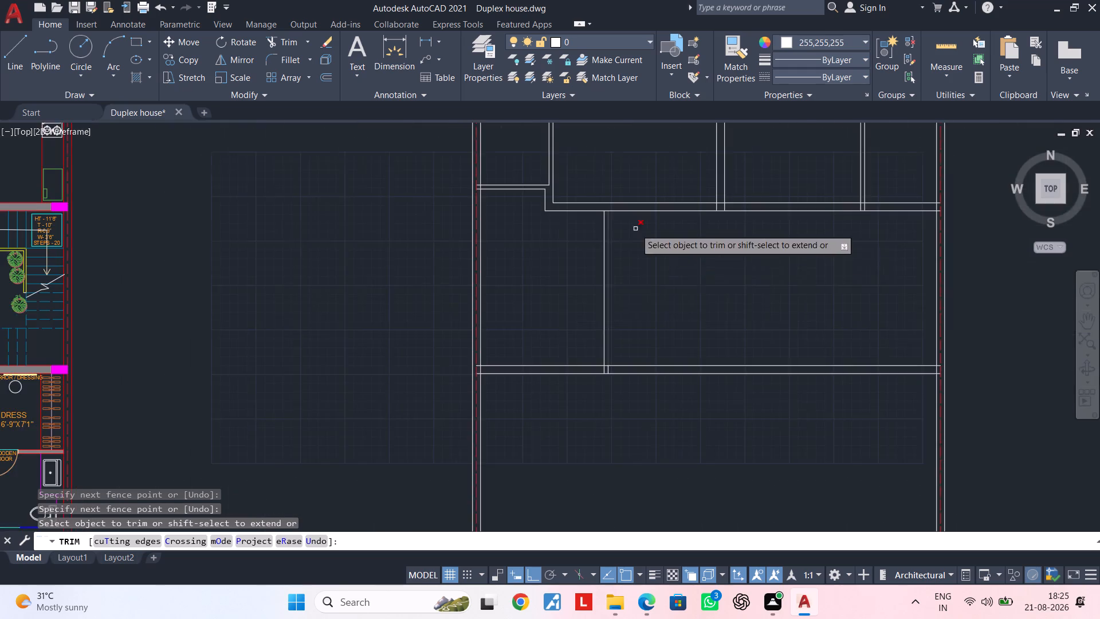
middle_click_drag(684, 265, 643, 229)
middle_click_drag(643, 269, 690, 229)
key("Escape")
key("Escape")
key("Escape")
key("Escape")
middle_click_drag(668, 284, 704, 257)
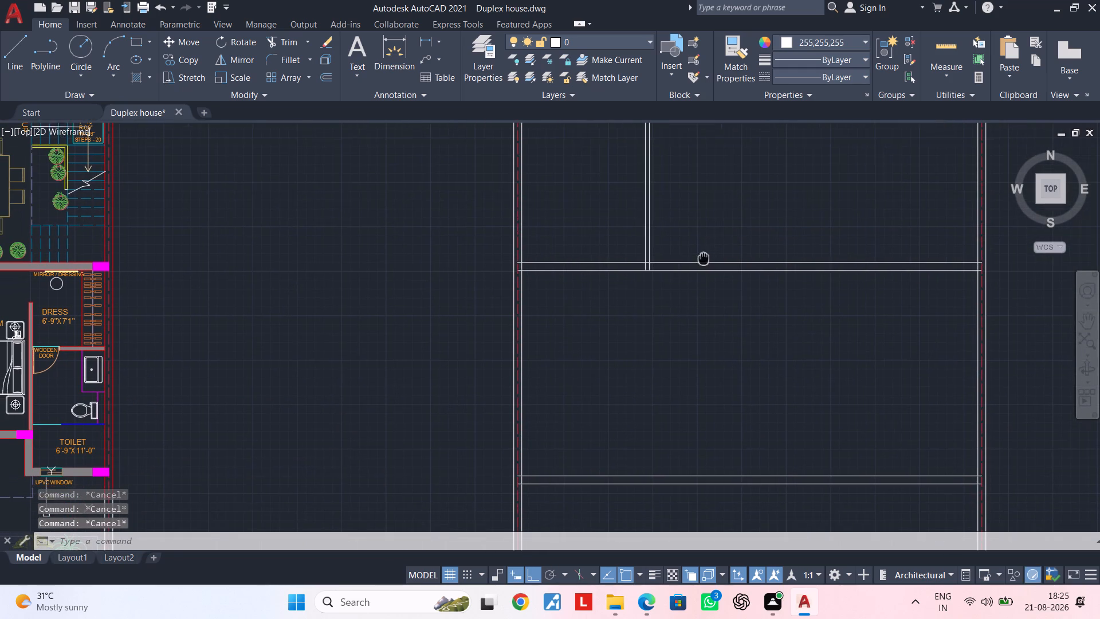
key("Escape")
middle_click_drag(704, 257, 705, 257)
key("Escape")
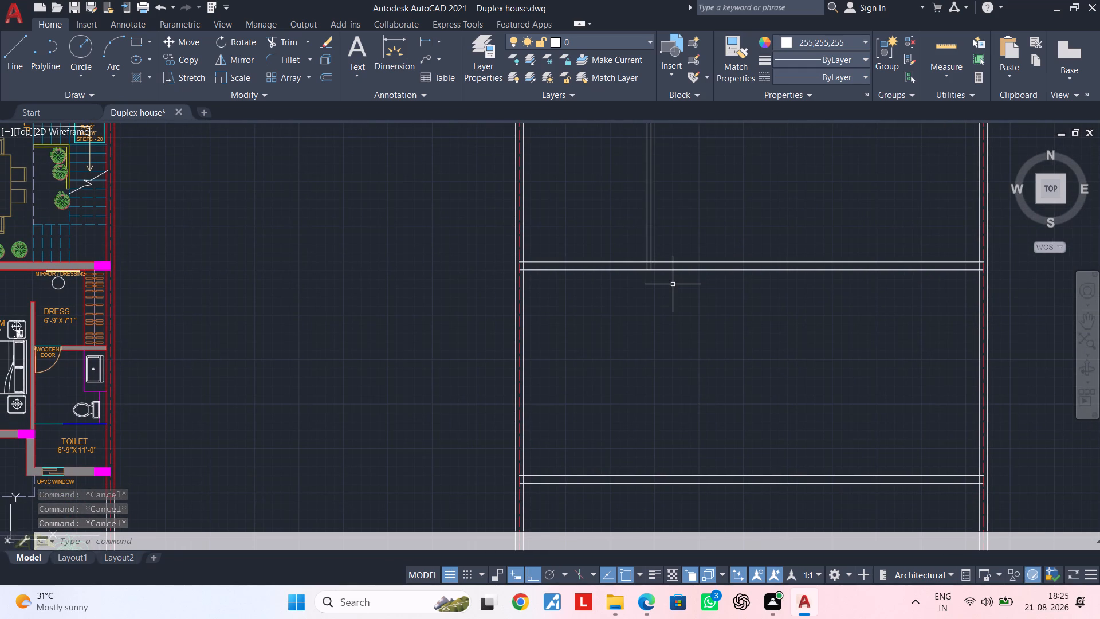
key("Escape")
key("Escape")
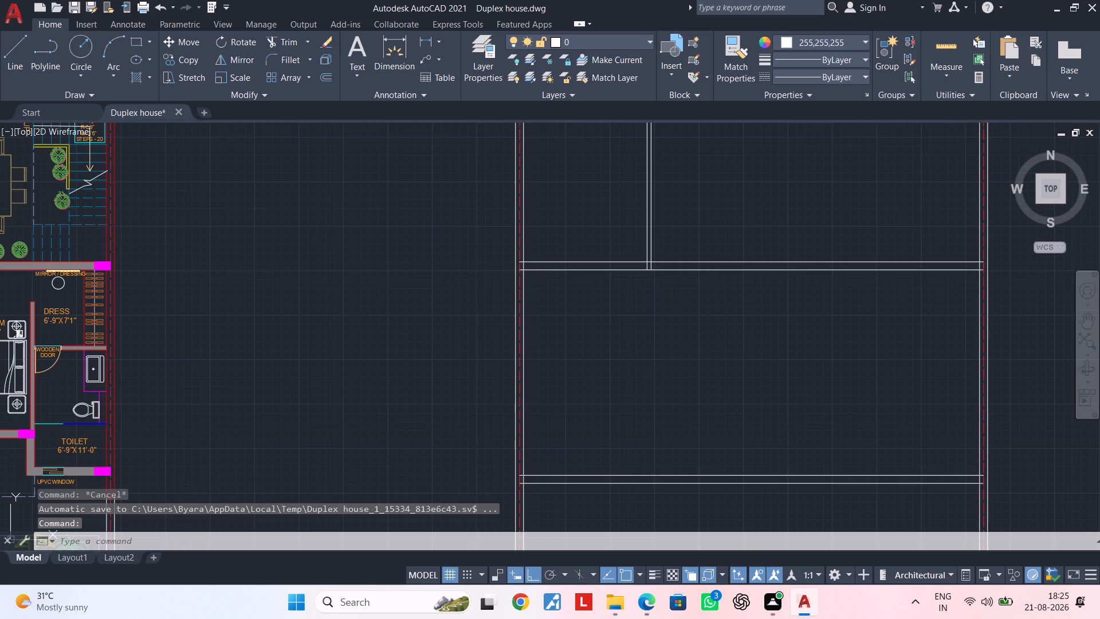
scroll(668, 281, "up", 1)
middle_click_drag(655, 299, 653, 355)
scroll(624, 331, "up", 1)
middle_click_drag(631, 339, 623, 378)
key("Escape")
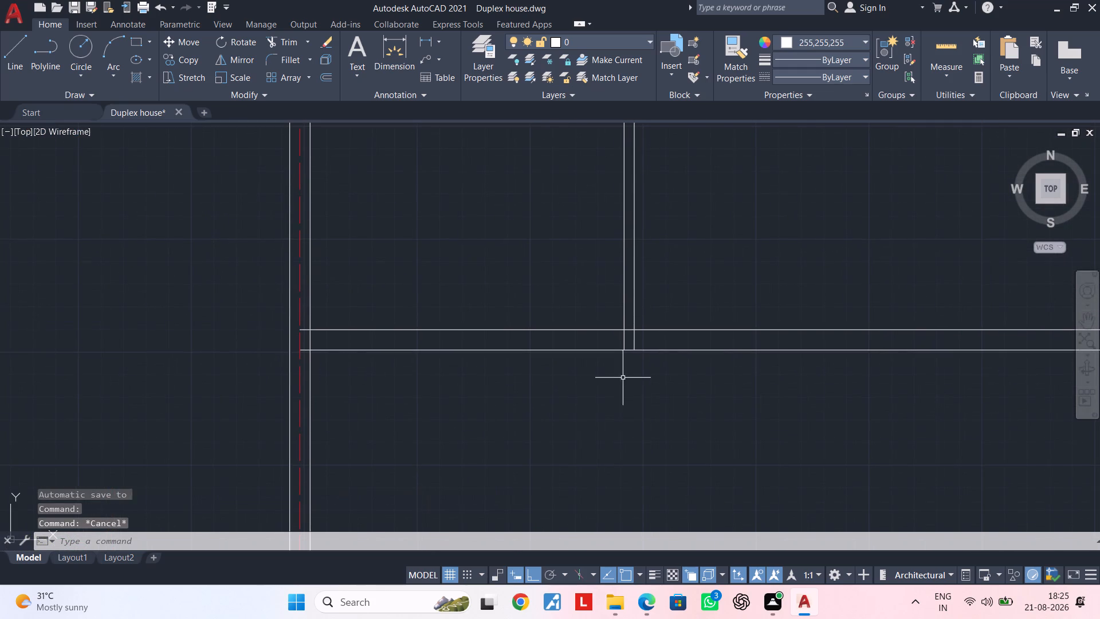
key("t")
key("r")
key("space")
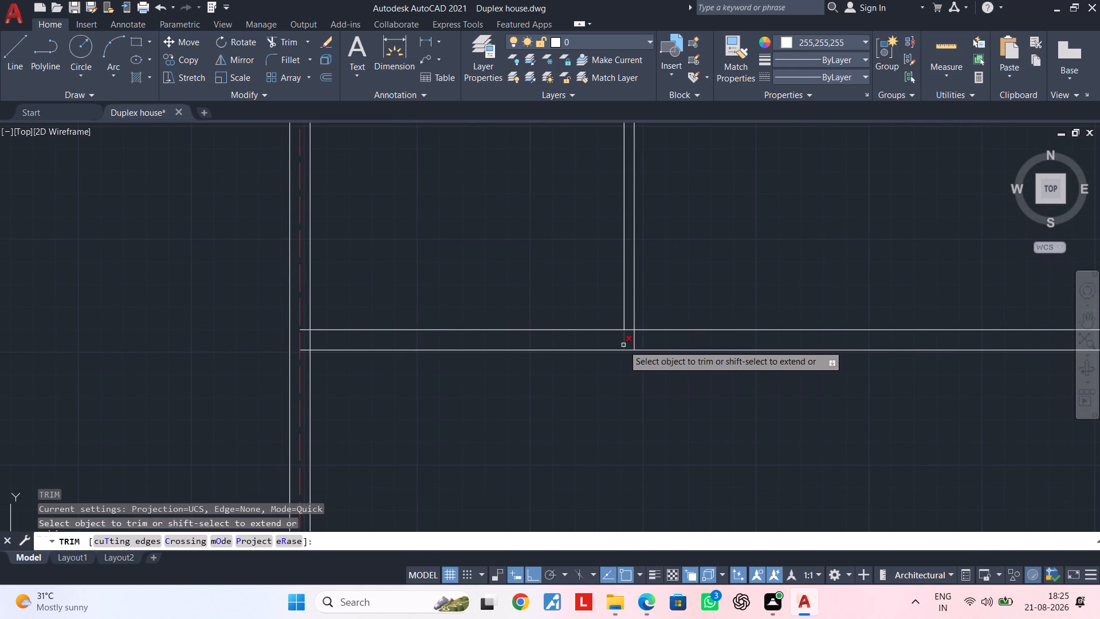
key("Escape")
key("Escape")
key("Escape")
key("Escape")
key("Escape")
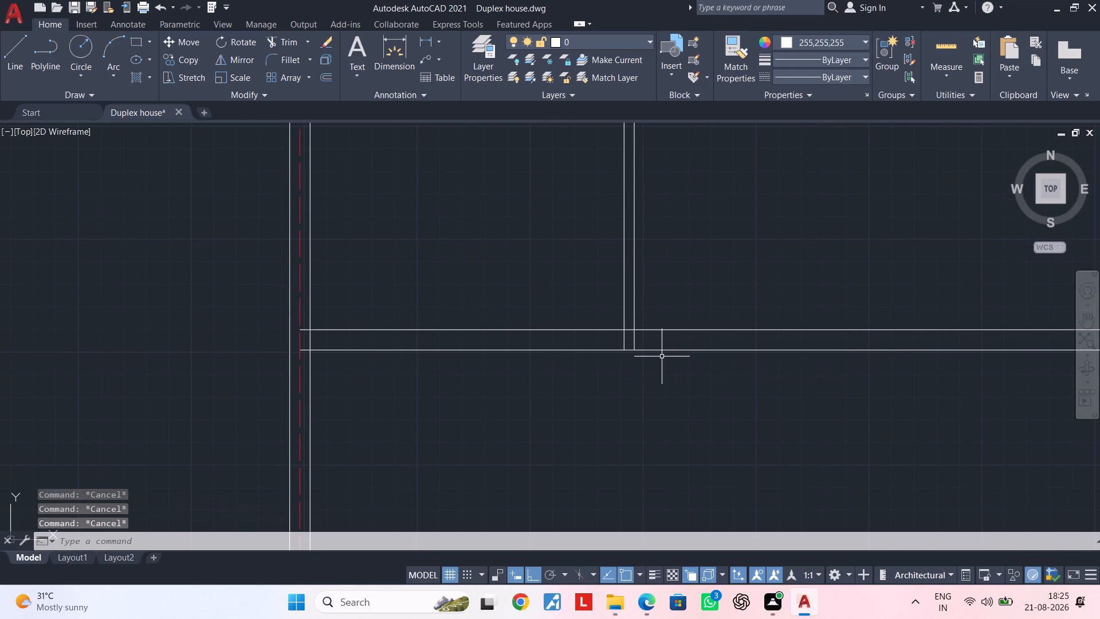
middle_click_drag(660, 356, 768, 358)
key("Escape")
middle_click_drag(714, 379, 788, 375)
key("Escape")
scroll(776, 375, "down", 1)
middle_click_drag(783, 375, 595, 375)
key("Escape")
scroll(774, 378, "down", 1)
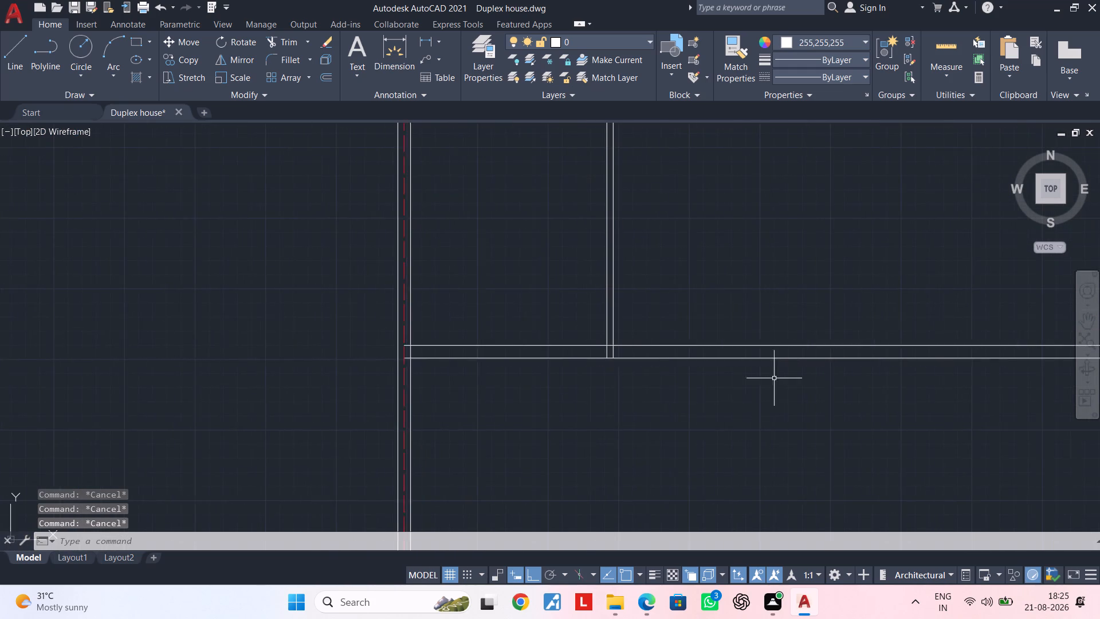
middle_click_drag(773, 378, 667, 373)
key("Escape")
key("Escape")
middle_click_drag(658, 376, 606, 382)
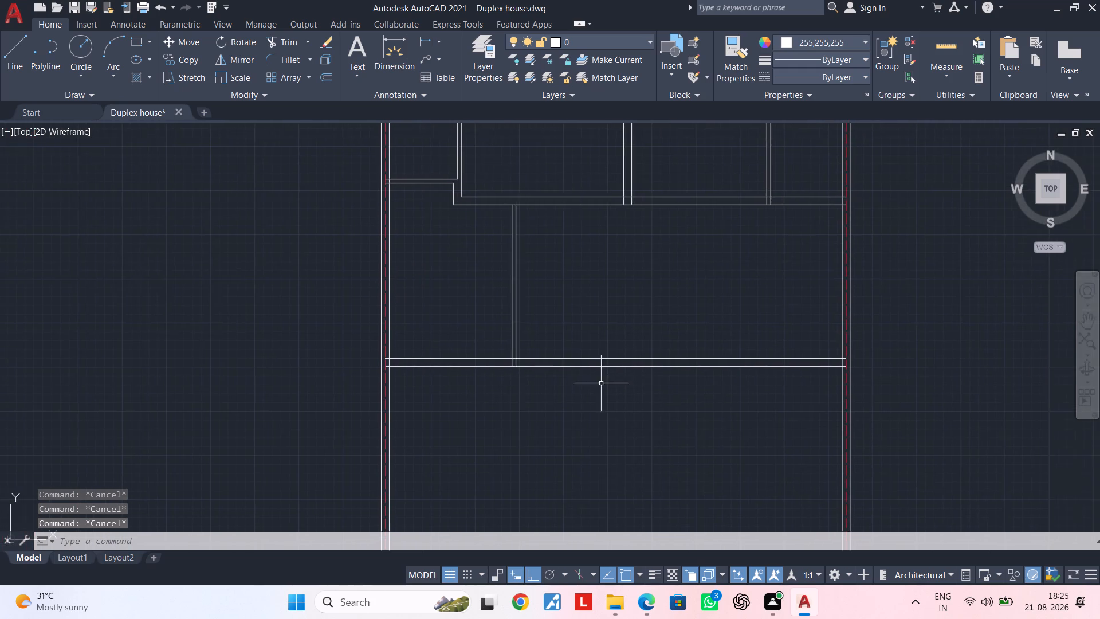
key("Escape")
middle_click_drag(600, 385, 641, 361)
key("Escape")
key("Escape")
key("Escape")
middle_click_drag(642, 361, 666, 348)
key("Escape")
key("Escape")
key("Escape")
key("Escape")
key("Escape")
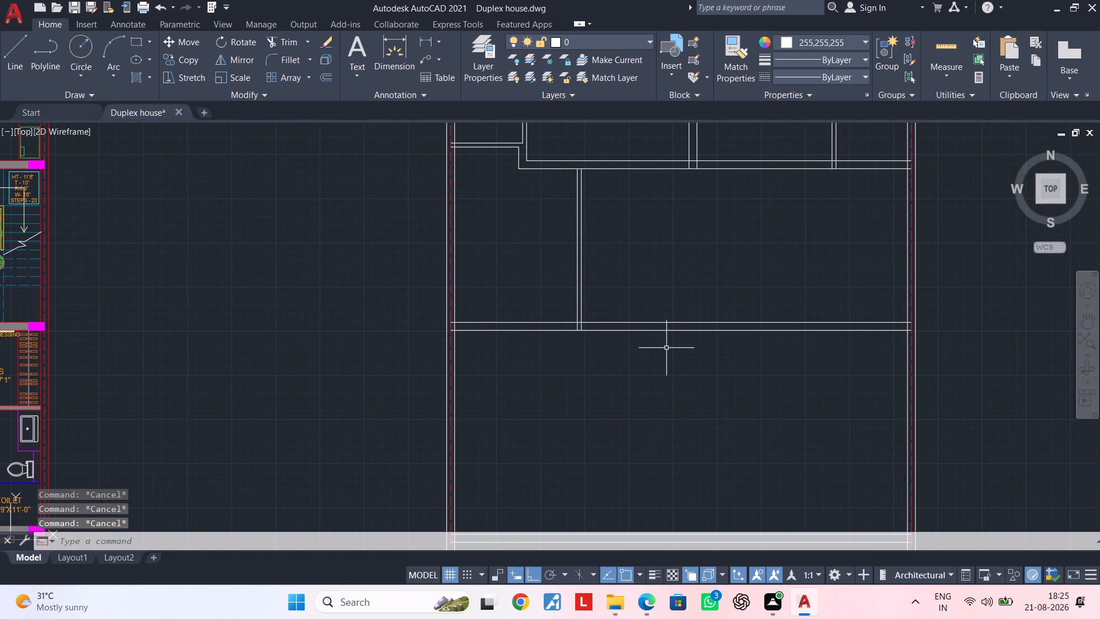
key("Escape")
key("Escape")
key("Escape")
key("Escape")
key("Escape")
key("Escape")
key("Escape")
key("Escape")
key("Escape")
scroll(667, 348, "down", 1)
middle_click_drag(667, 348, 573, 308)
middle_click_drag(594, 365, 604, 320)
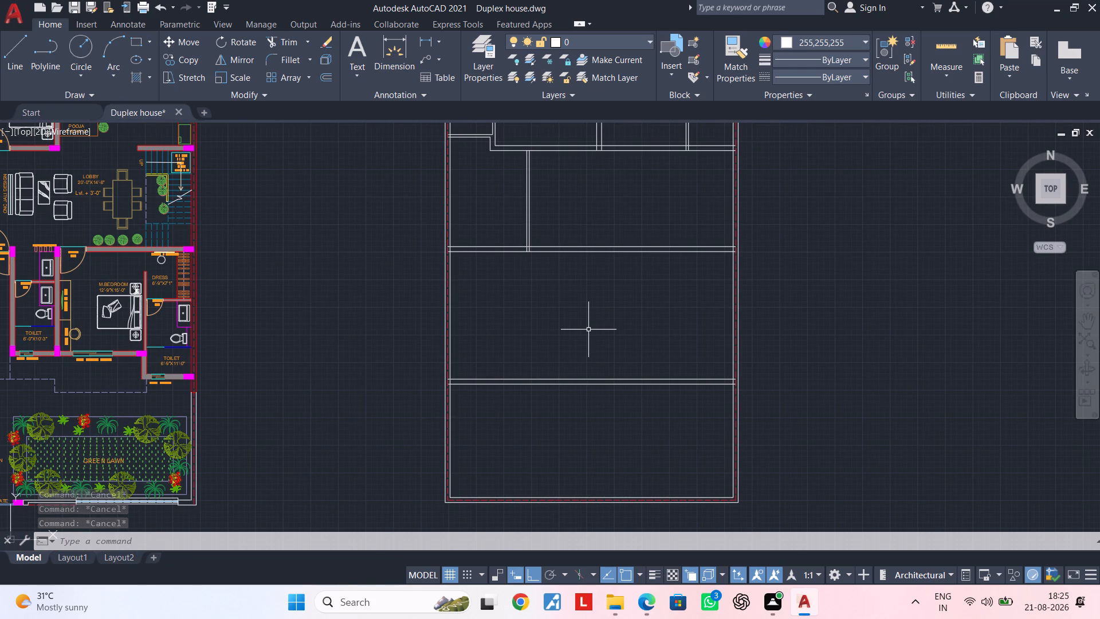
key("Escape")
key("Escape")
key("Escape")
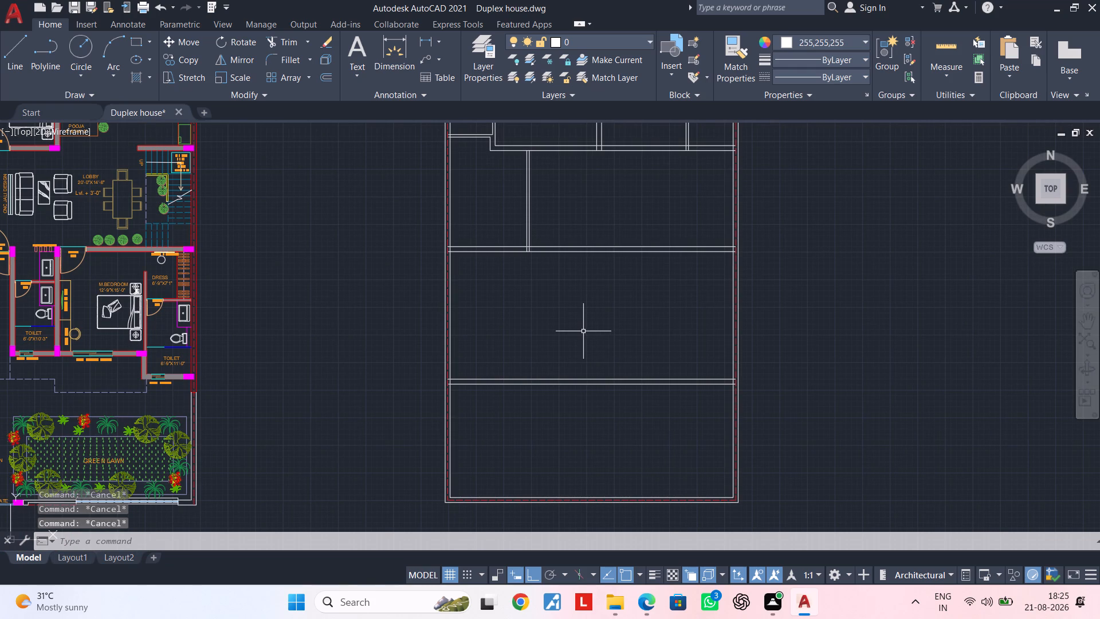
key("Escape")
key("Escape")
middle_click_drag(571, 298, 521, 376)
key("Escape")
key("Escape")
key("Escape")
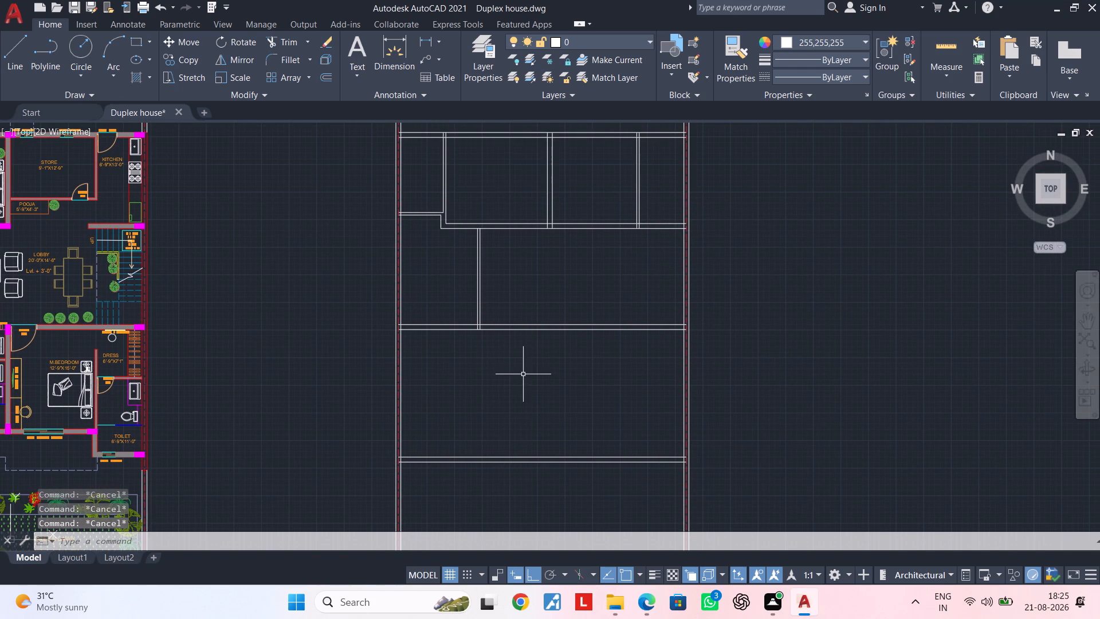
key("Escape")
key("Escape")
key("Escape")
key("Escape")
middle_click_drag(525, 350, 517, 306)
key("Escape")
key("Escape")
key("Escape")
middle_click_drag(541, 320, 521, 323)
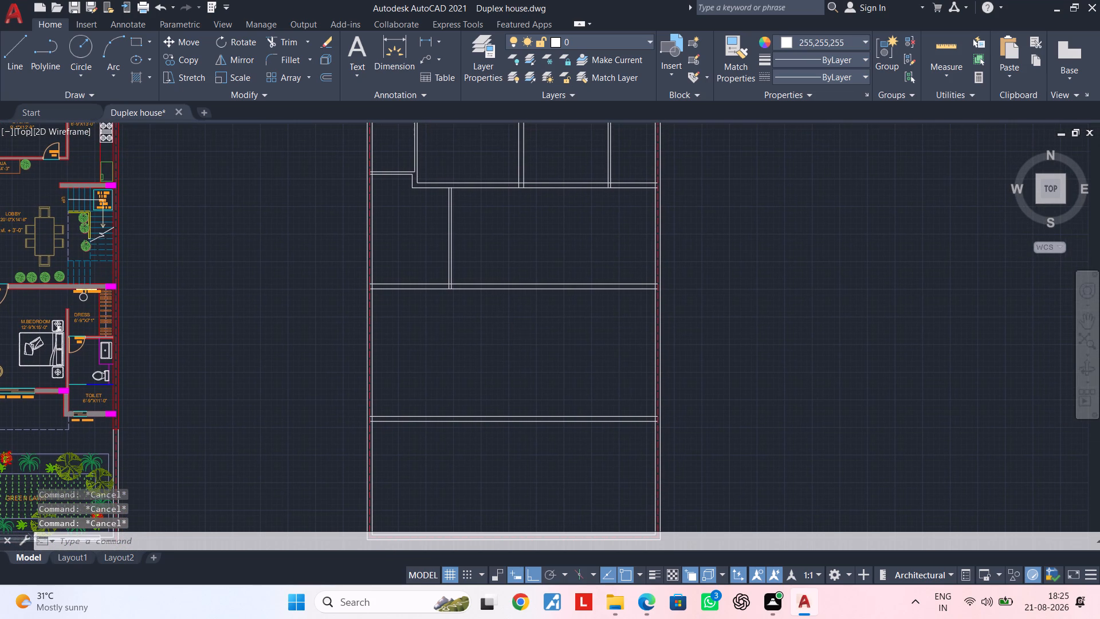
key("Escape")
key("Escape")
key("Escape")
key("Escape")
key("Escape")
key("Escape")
Offset the inner face of the west wall 16' to the east.
type("OF")
key("space")
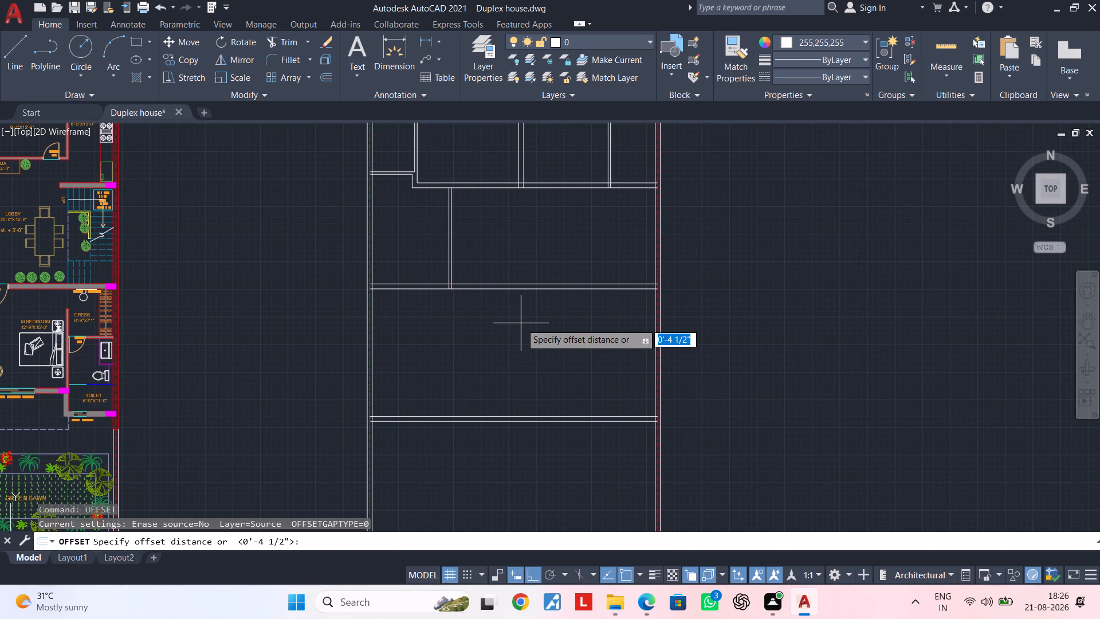
type("16'")
key("Return")
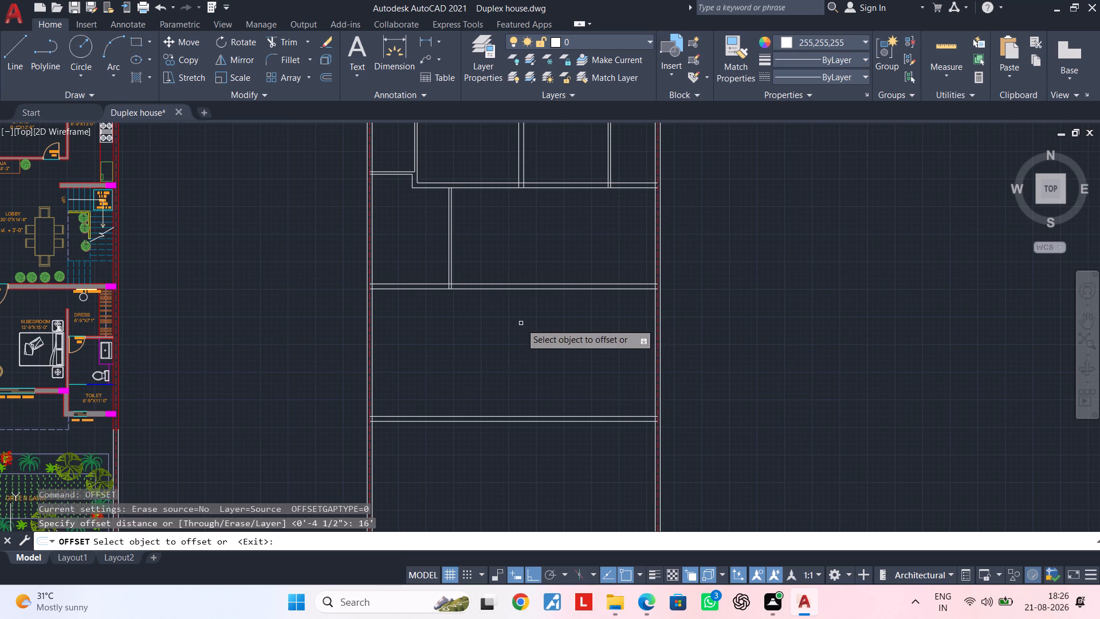
left_click(374, 335)
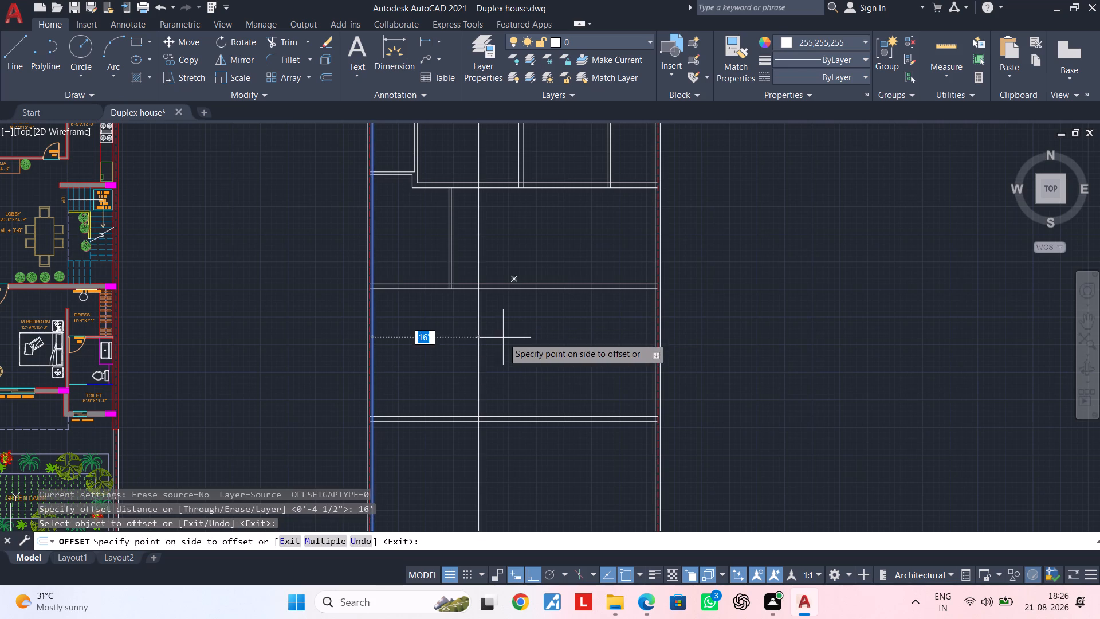
left_click(503, 338)
key("Escape")
key("Escape")
middle_click_drag(511, 334, 503, 344)
key("Escape")
key("Escape")
Trim the new vertical line north of the middle horizontal wall and erase its leftover piece in the rooms further north.
type("TR")
key("space")
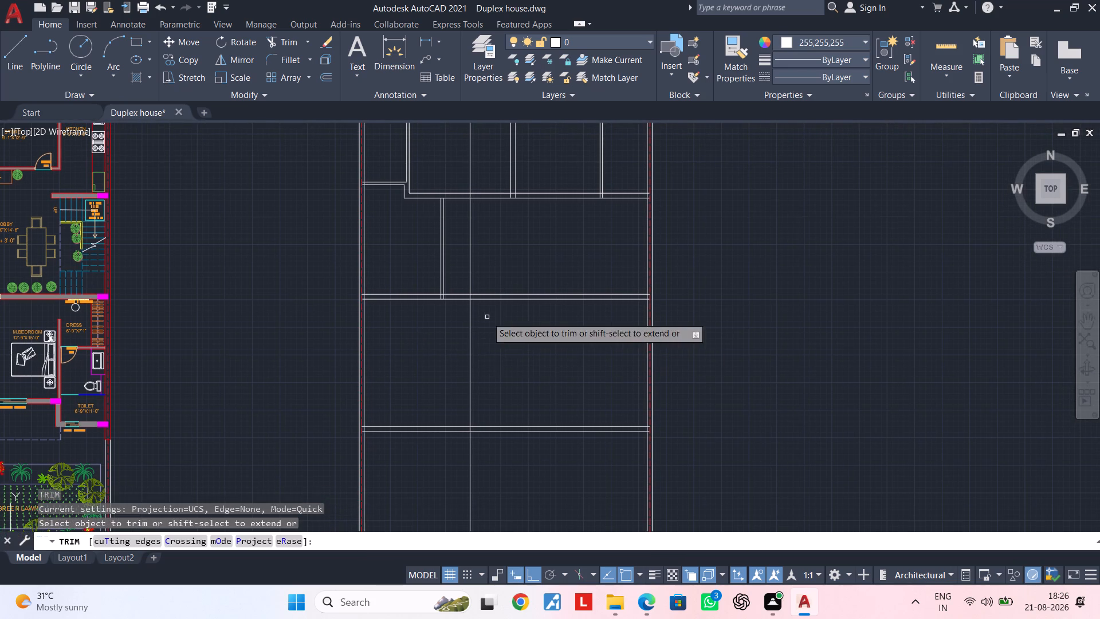
scroll(477, 283, "up", 1)
left_click(492, 275)
left_click_drag(493, 275, 486, 276)
left_click_drag(447, 273, 485, 269)
key("Escape")
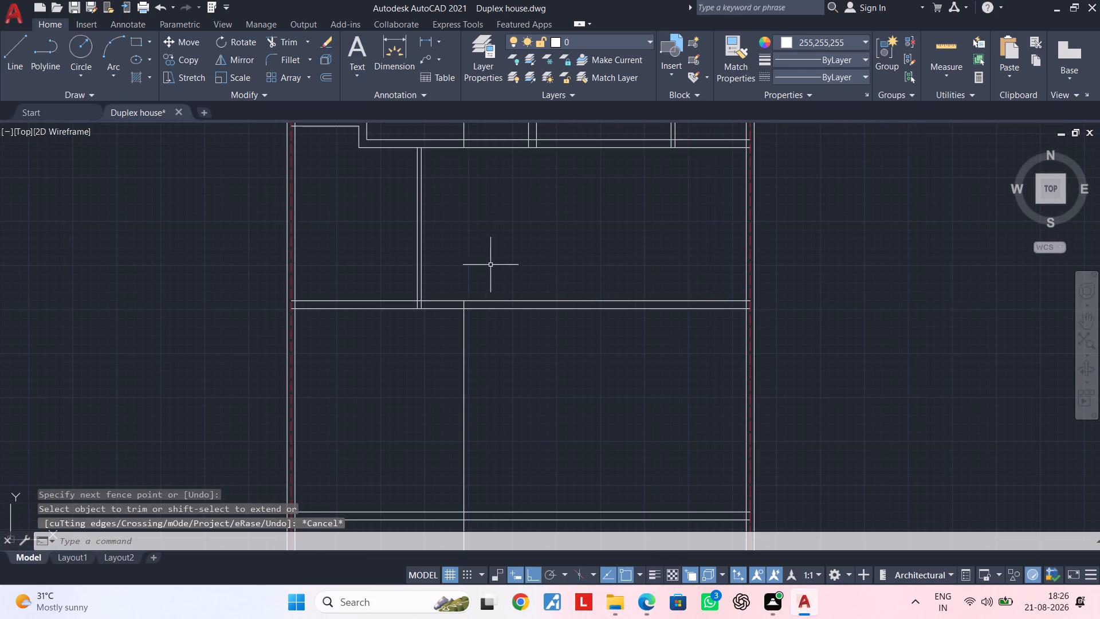
middle_click_drag(495, 267, 493, 377)
left_click(462, 220)
key("Delete")
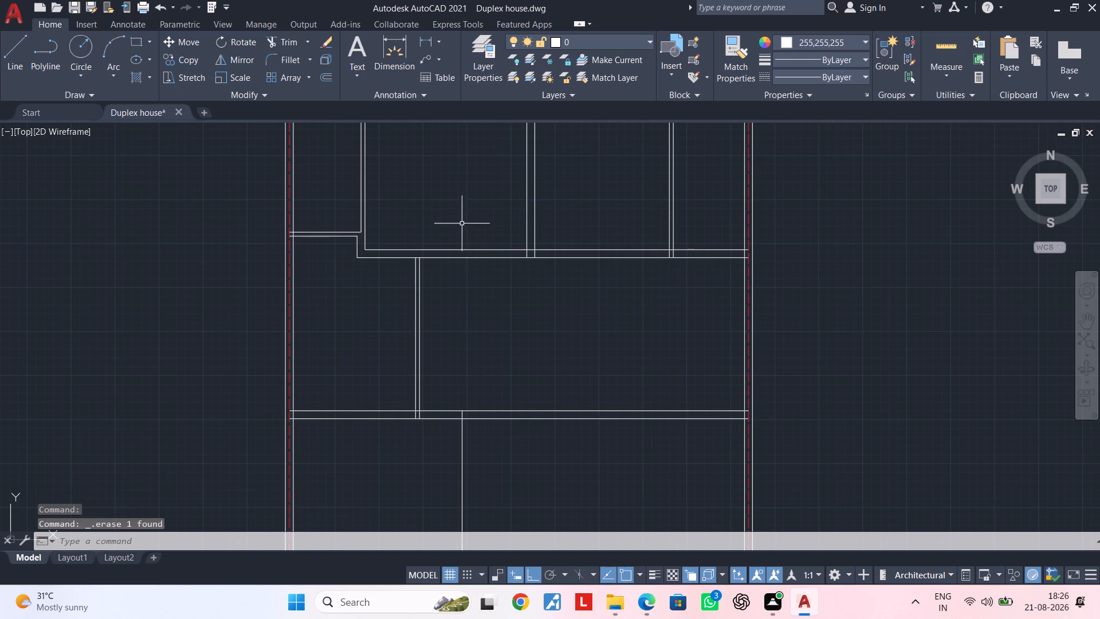
Trim the new vertical line south of the southernmost interior horizontal wall.
middle_click_drag(576, 299, 596, 217)
scroll(596, 227, "up", 1)
middle_click_drag(559, 339, 575, 173)
scroll(575, 217, "down", 3)
middle_click_drag(565, 297, 557, 238)
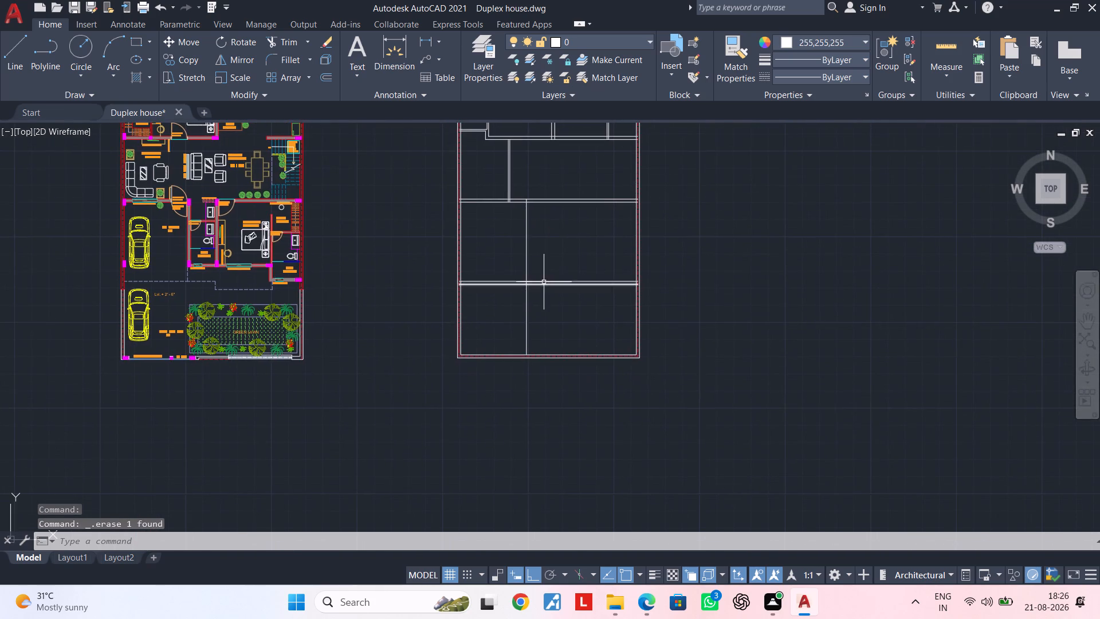
scroll(544, 282, "up", 2)
key("Escape")
key("Escape")
key("Escape")
key("Escape")
type("TR")
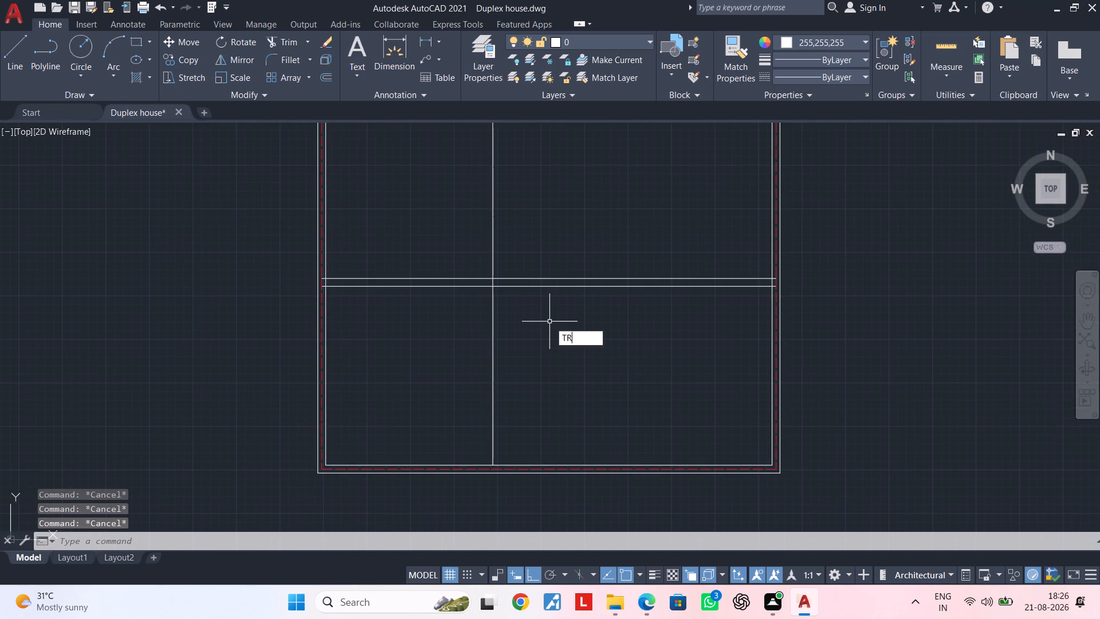
key("space")
left_click_drag(549, 326, 534, 329)
left_click_drag(472, 337, 506, 333)
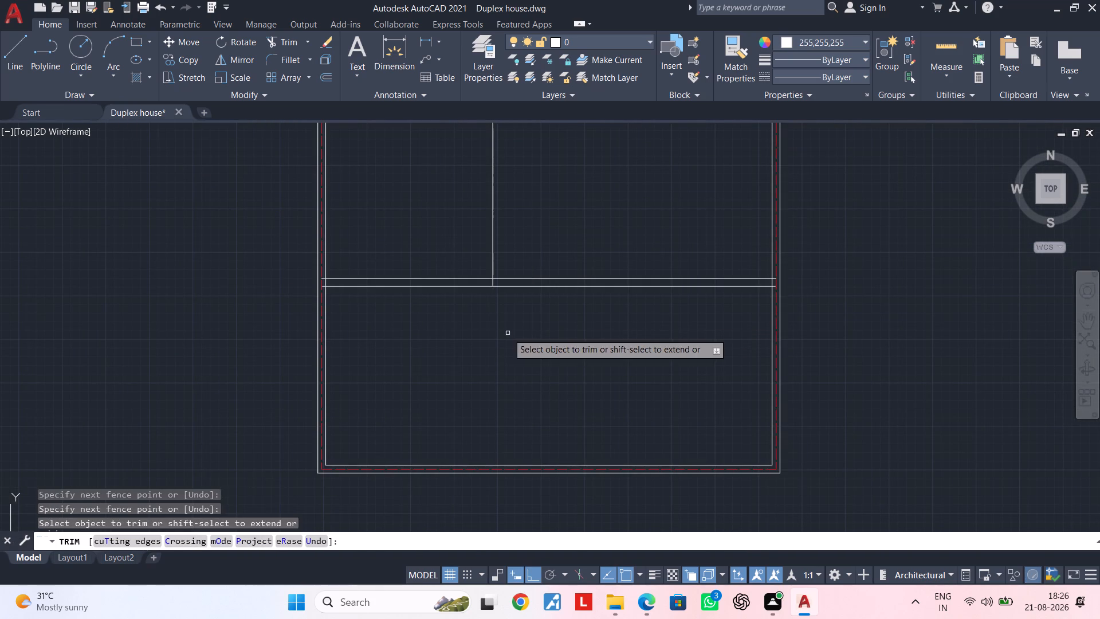
Offset the single vertical line south of the middle horizontal wall 9" to the east.
middle_click_drag(508, 335, 468, 472)
key("Escape")
key("Escape")
middle_click_drag(491, 320, 539, 320)
key("Escape")
key("Escape")
key("Escape")
key("Escape")
key("Escape")
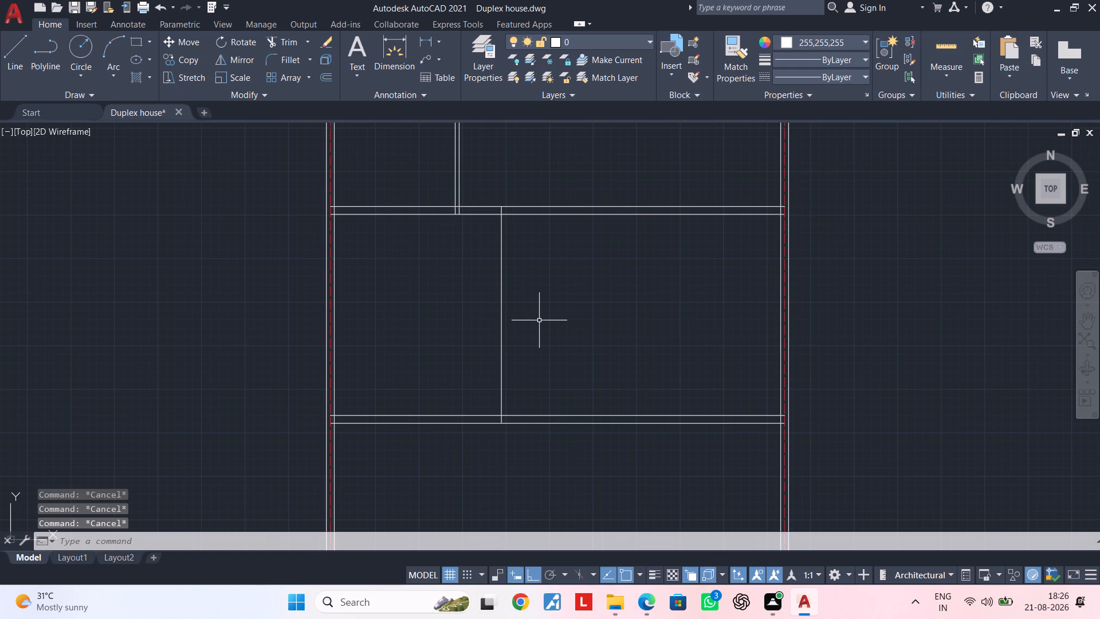
key("Escape")
type("OF")
key("space")
type("9\"")
key("Return")
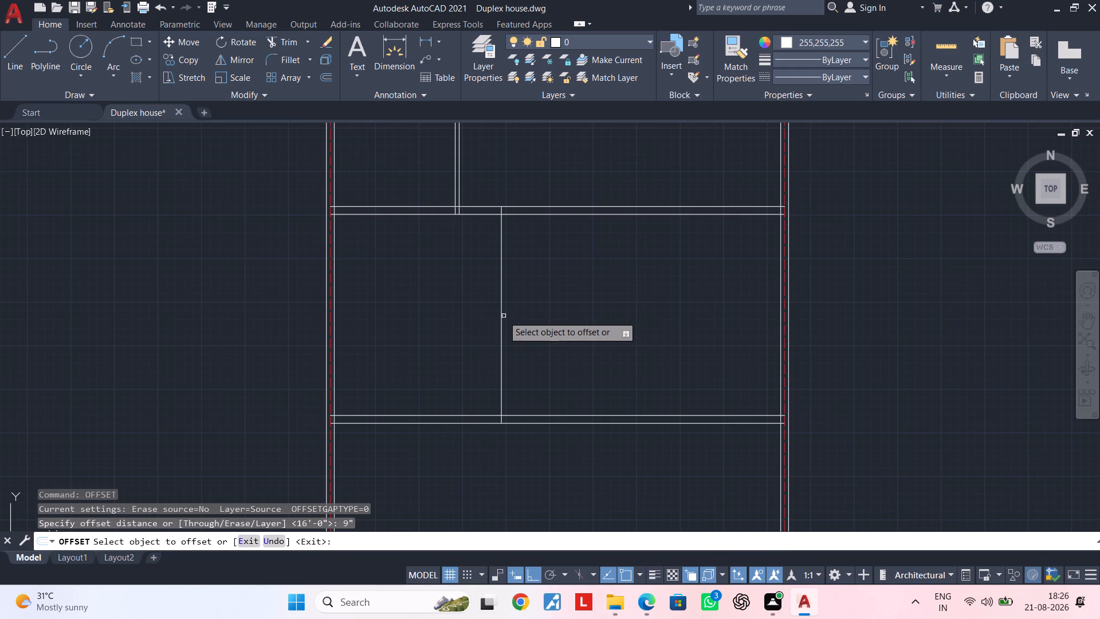
left_click(502, 315)
left_click(547, 308)
key("Escape")
key("Escape")
Offset the east face of the new 9" vertical wall 6' to the east.
middle_click_drag(549, 308, 484, 331)
key("space")
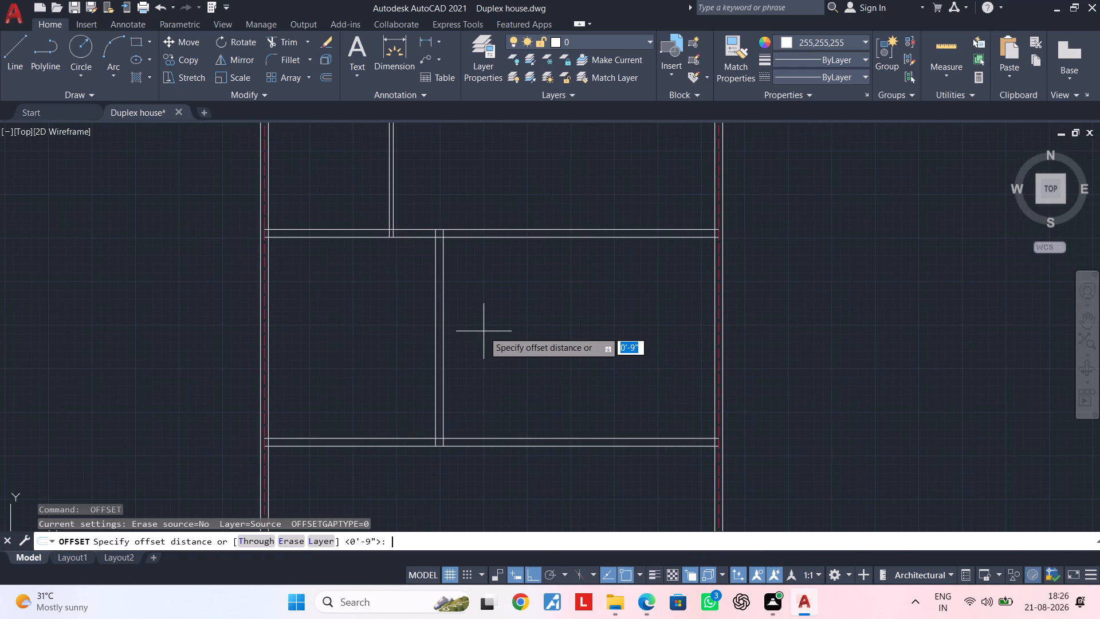
type("6'")
key("Return")
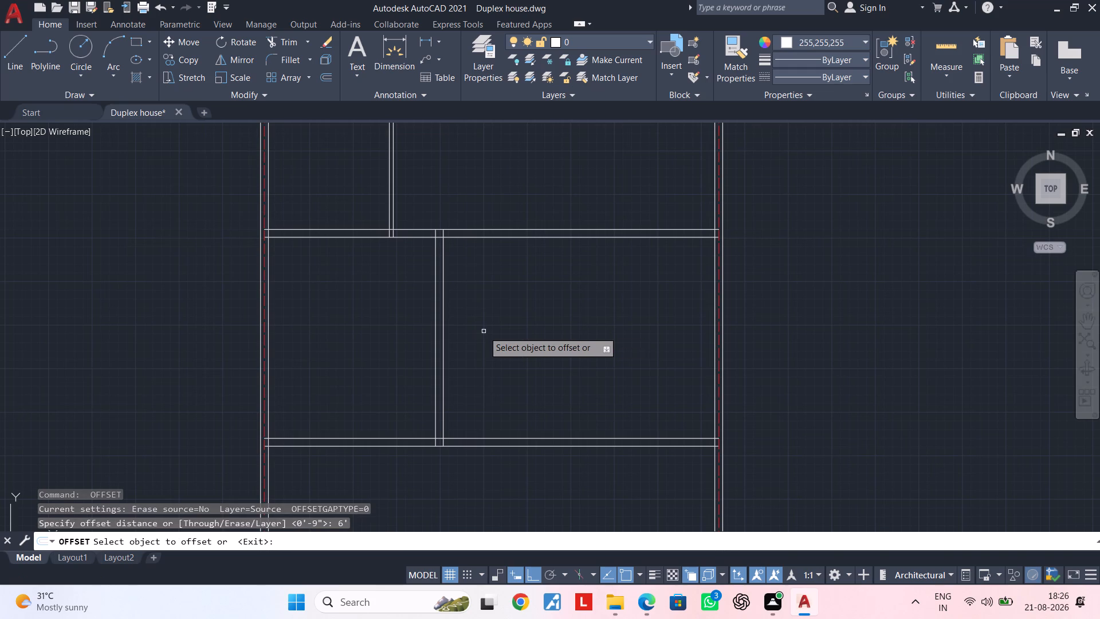
left_click(444, 327)
left_click(571, 327)
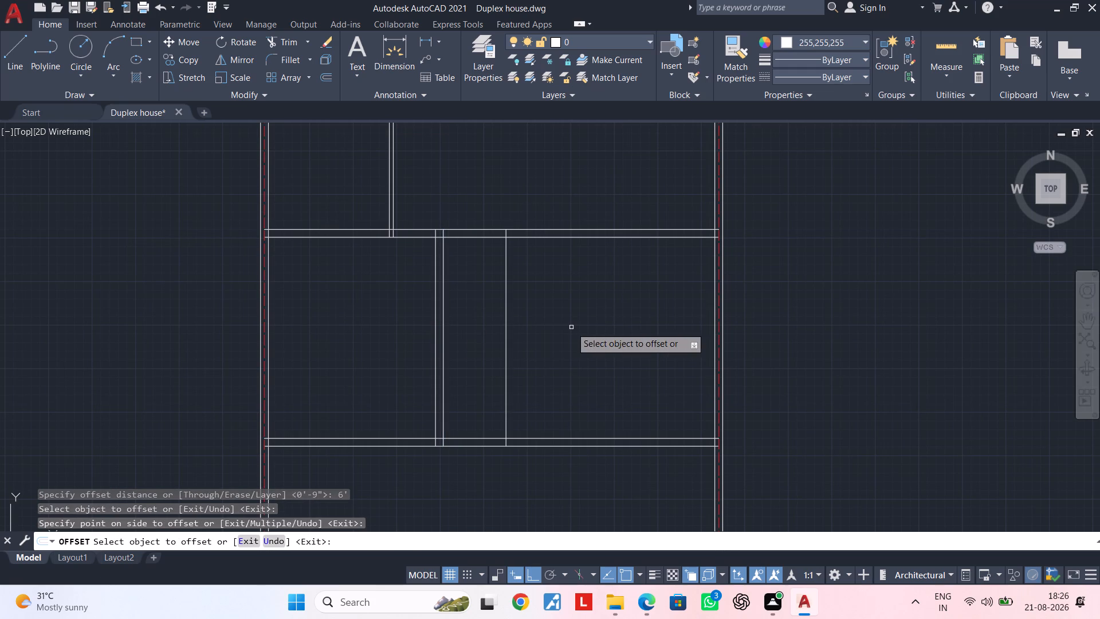
key("space")
Offset the new vertical line 9" to the east to form a second wall.
key("space")
type("9\"")
key("Return")
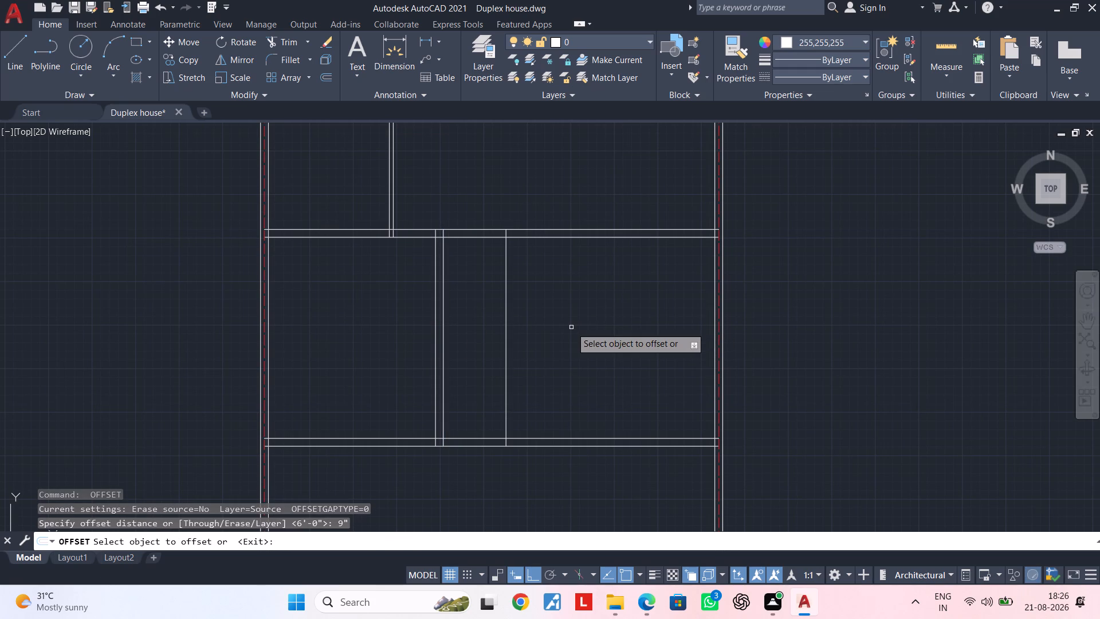
left_click(507, 335)
left_click(515, 335)
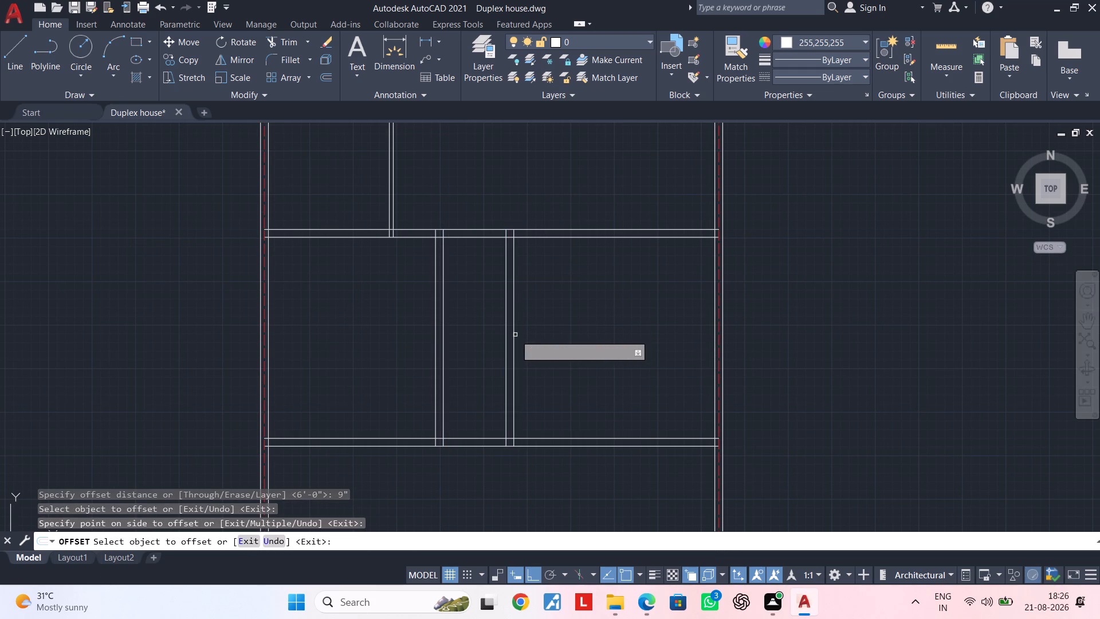
key("space")
Offset the east face of the second vertical wall 12'9" to the east.
key("space")
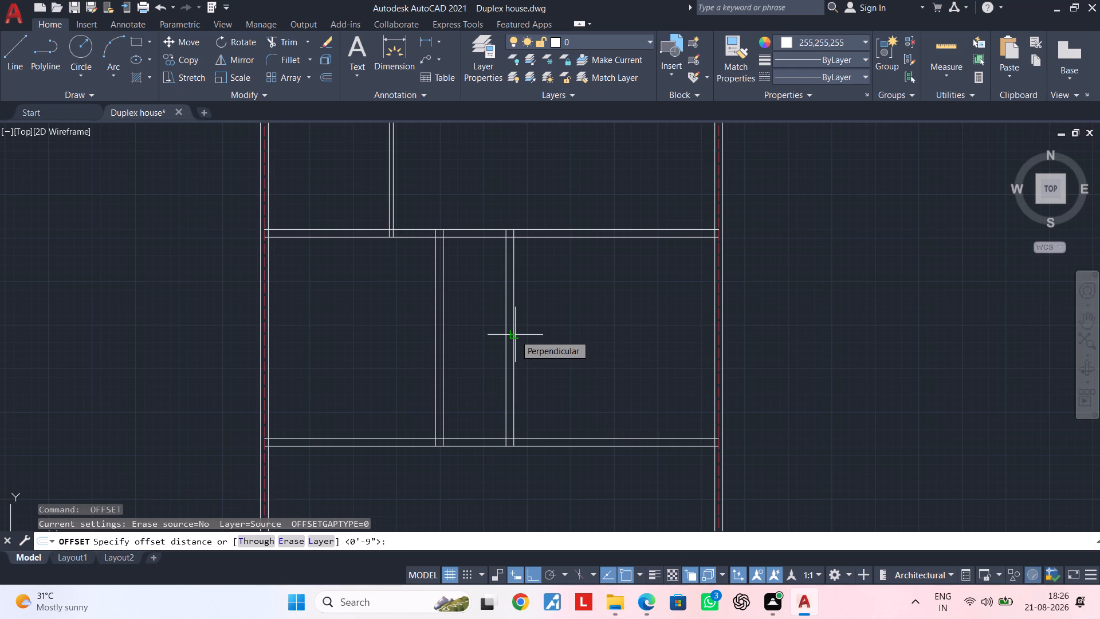
type("12'")
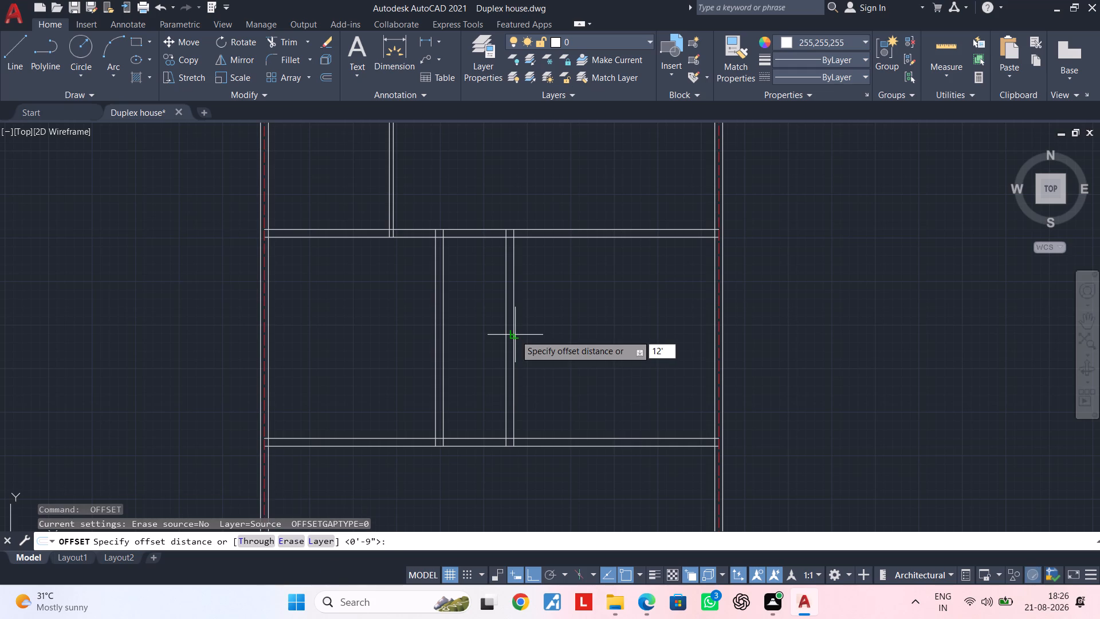
type("9\"")
key("Return")
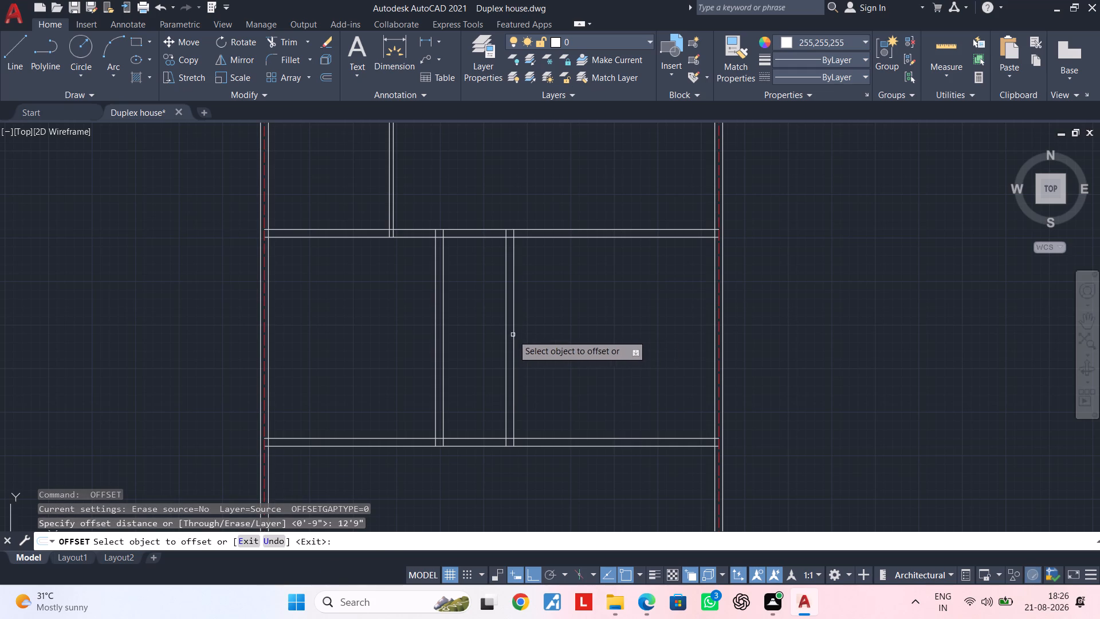
left_click(514, 334)
left_click(676, 331)
middle_click_drag(685, 338, 545, 391)
key("space")
Offset the easternmost new vertical line 4.5" to the east to form a partition.
key("space")
type("4.5\"")
key("Return")
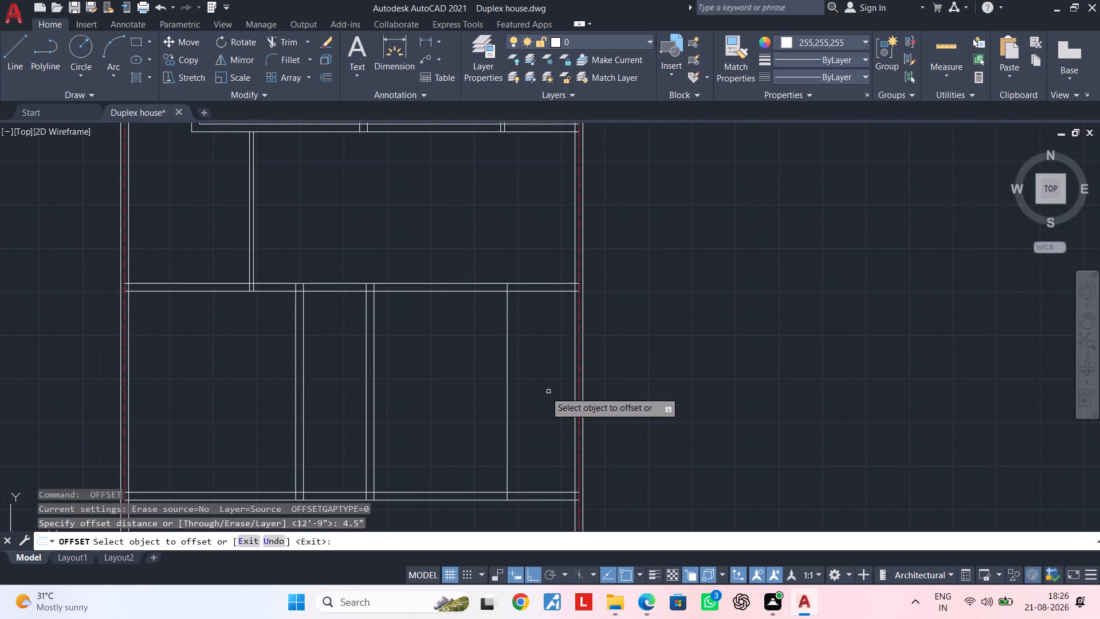
left_click(508, 385)
left_click(559, 384)
key("Escape")
key("Escape")
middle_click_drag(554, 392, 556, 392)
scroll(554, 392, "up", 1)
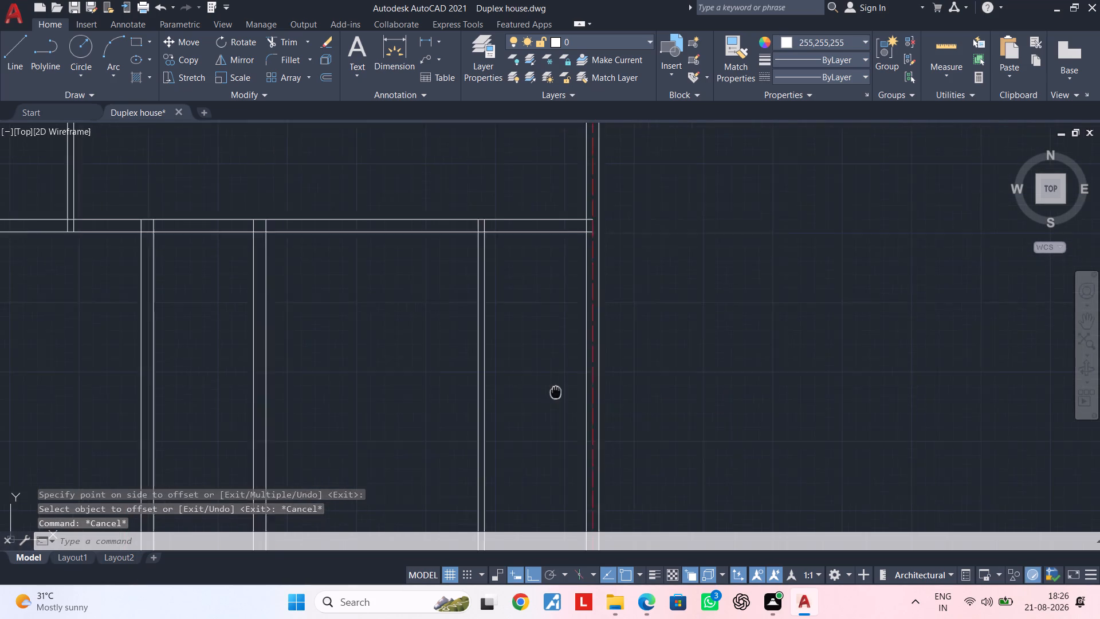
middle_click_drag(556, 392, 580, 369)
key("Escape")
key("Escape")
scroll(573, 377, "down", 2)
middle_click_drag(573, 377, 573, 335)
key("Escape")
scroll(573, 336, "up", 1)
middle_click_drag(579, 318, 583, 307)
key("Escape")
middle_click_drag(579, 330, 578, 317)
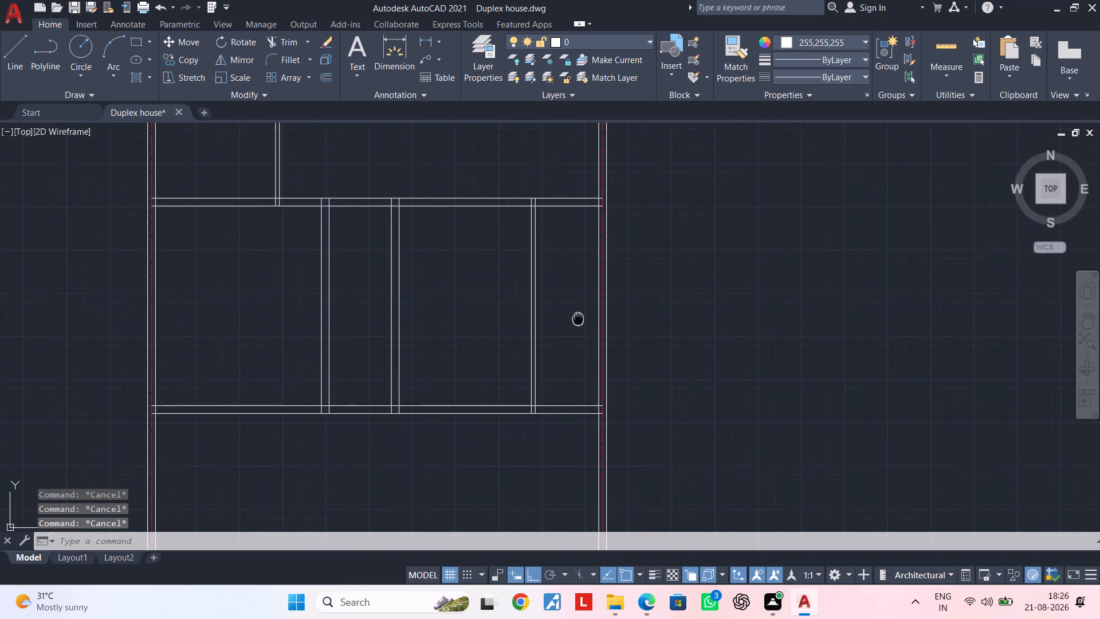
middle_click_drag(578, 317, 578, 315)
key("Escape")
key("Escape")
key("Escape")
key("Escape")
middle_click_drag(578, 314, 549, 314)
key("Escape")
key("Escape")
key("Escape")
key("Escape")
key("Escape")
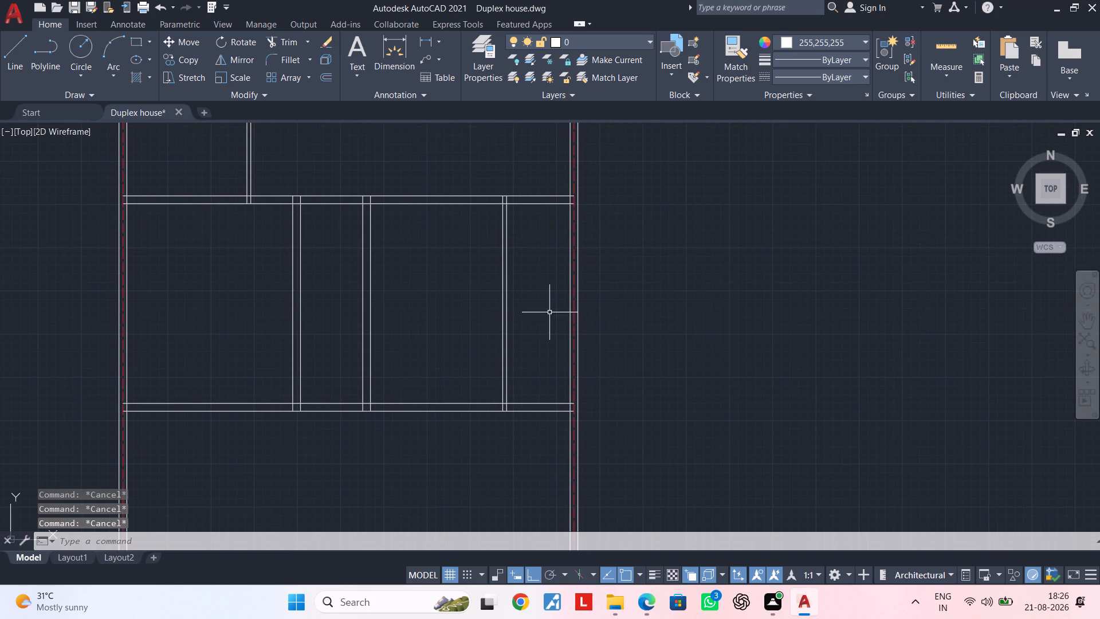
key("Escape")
Offset the south face of the middle horizontal wall 7'1" to the south.
type("OF")
key("space")
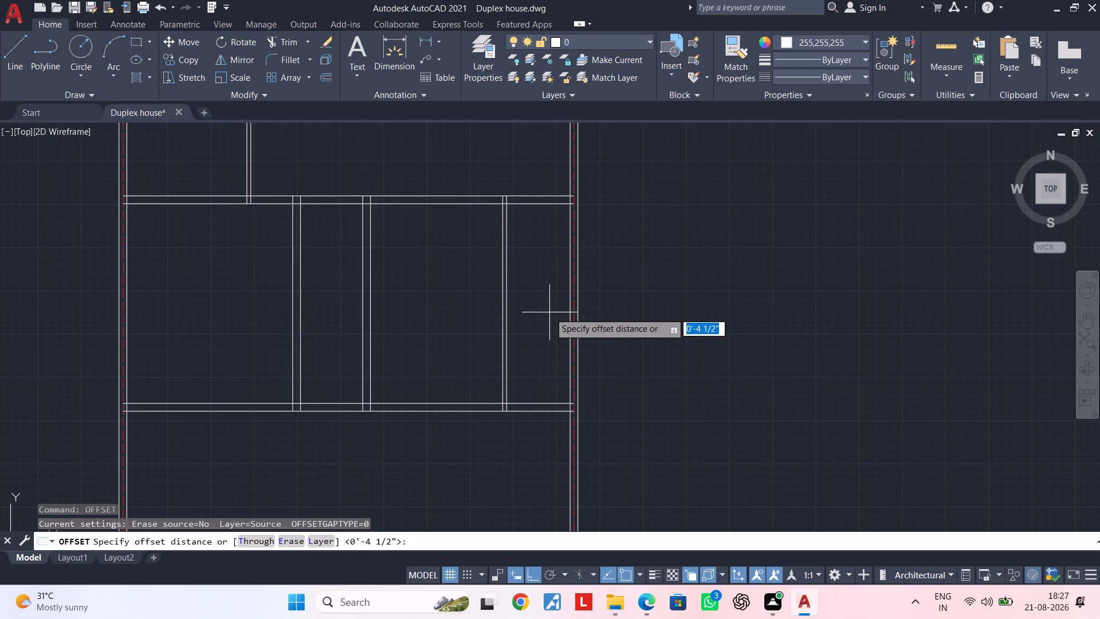
type("7'1\"")
key("Return")
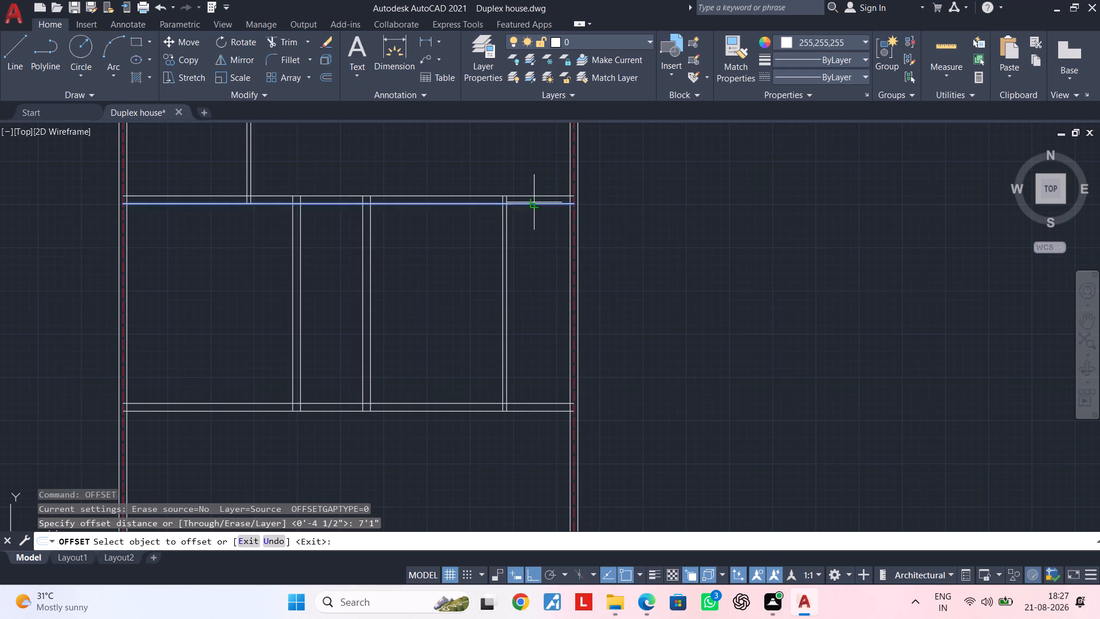
left_click(534, 202)
left_click(538, 297)
key("Escape")
key("Escape")
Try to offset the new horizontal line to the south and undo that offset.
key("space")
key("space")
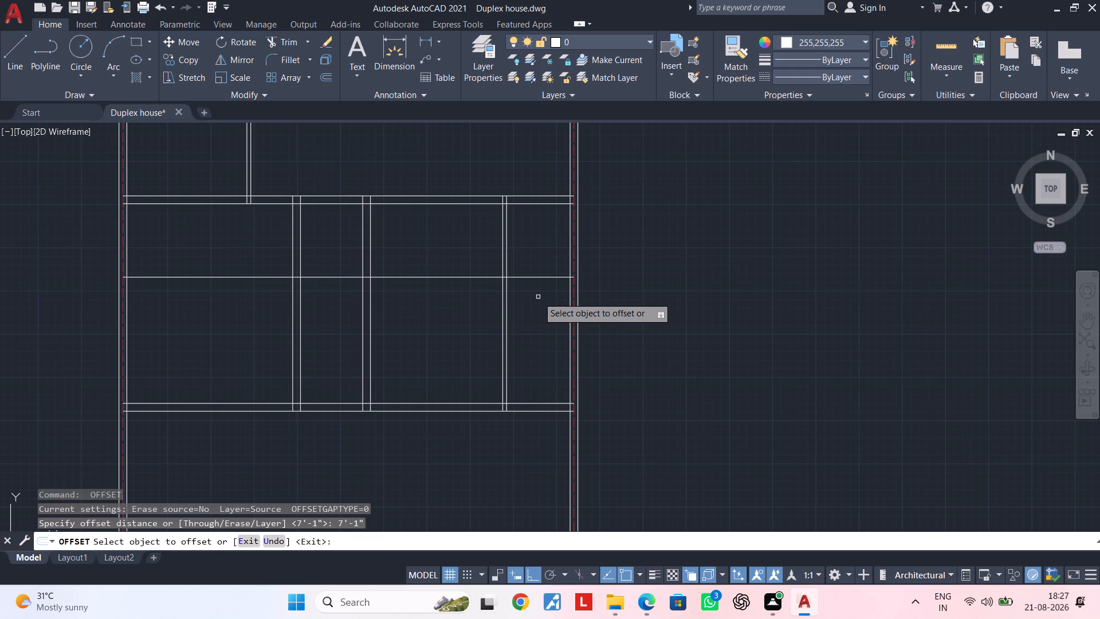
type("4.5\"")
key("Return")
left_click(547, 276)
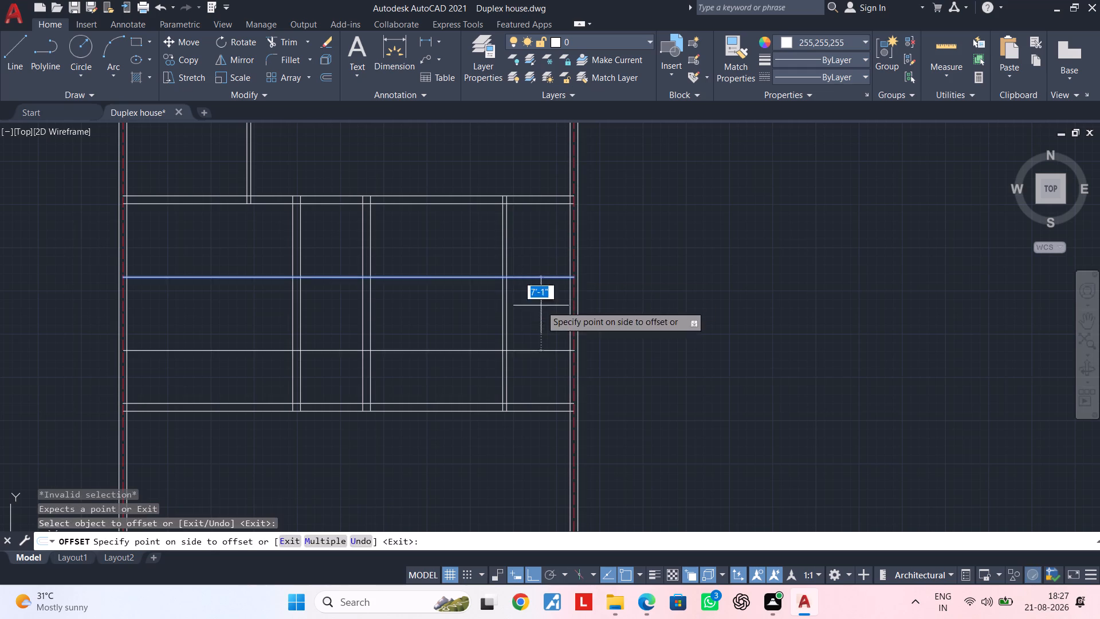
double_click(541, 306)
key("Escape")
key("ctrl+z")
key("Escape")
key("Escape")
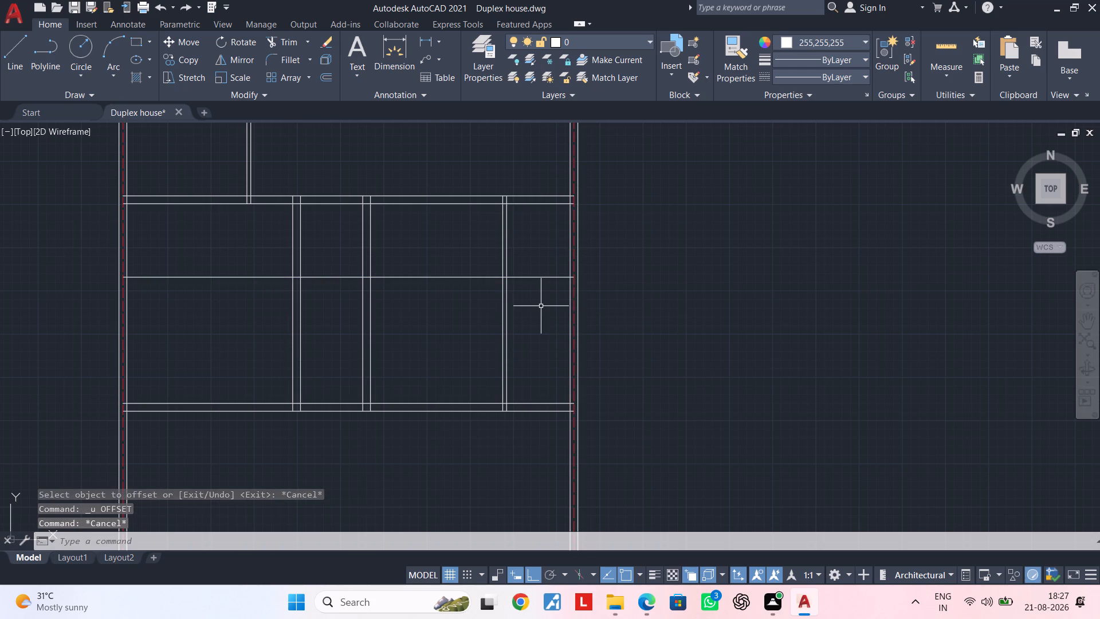
Trim the new horizontal line west of the 4.5" partition and erase its leftover western piece, keeping only the part in the eastern room.
key("t")
key("r")
key("space")
left_click(468, 297)
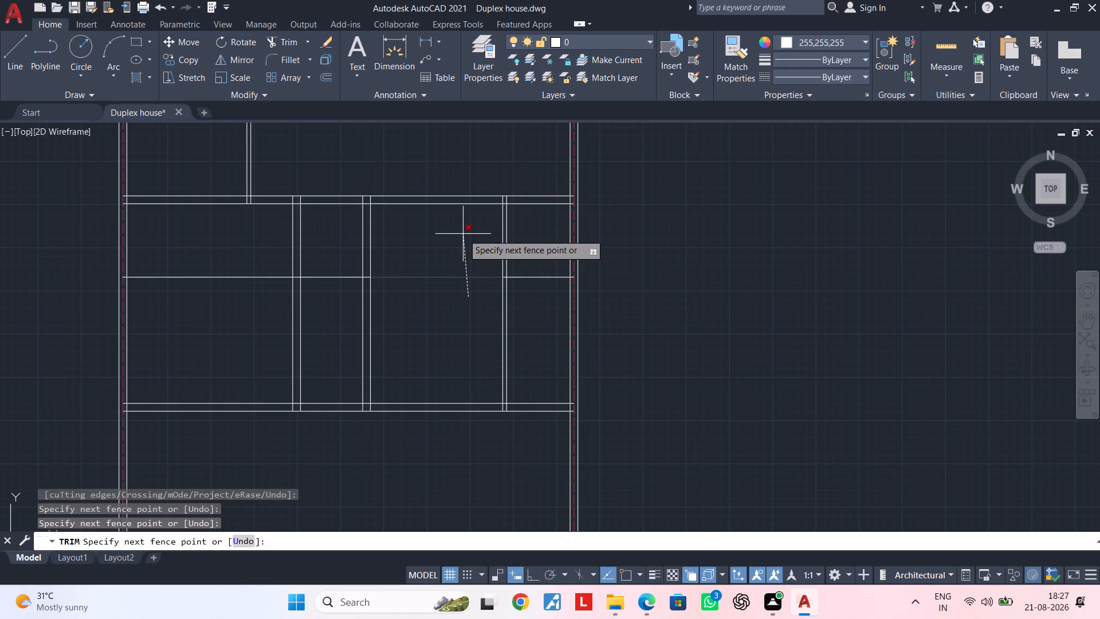
left_click(463, 234)
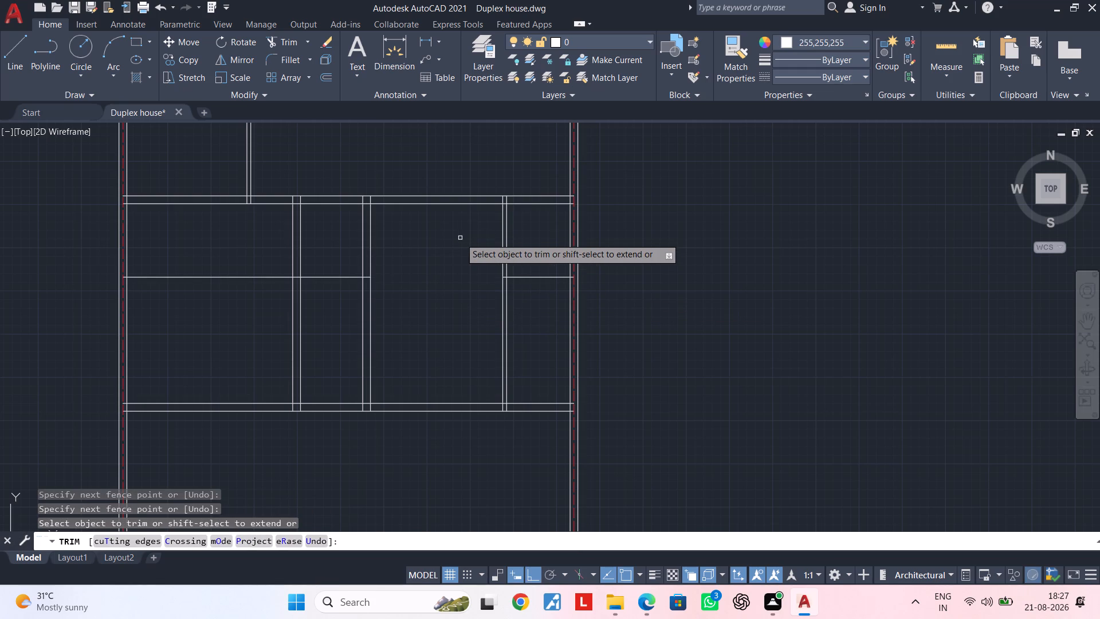
key("Escape")
key("Escape")
left_click(349, 277)
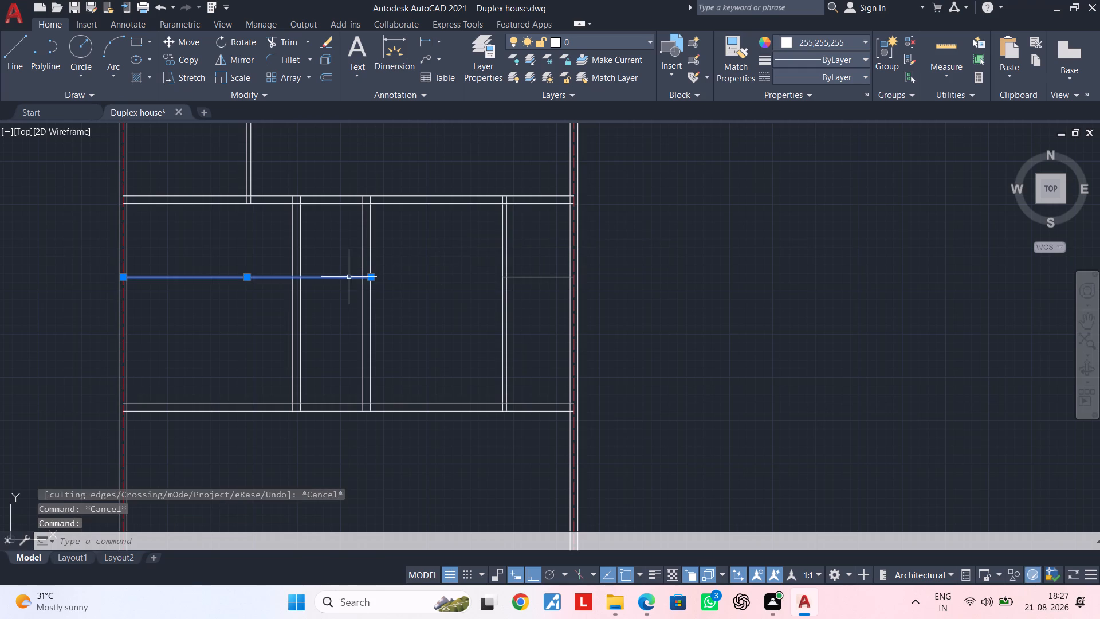
key("Delete")
Offset the short horizontal line in the eastern room 4.5" to the south.
middle_click_drag(557, 309, 498, 311)
scroll(486, 291, "up", 2)
middle_click_drag(490, 286, 463, 310)
key("Escape")
key("Escape")
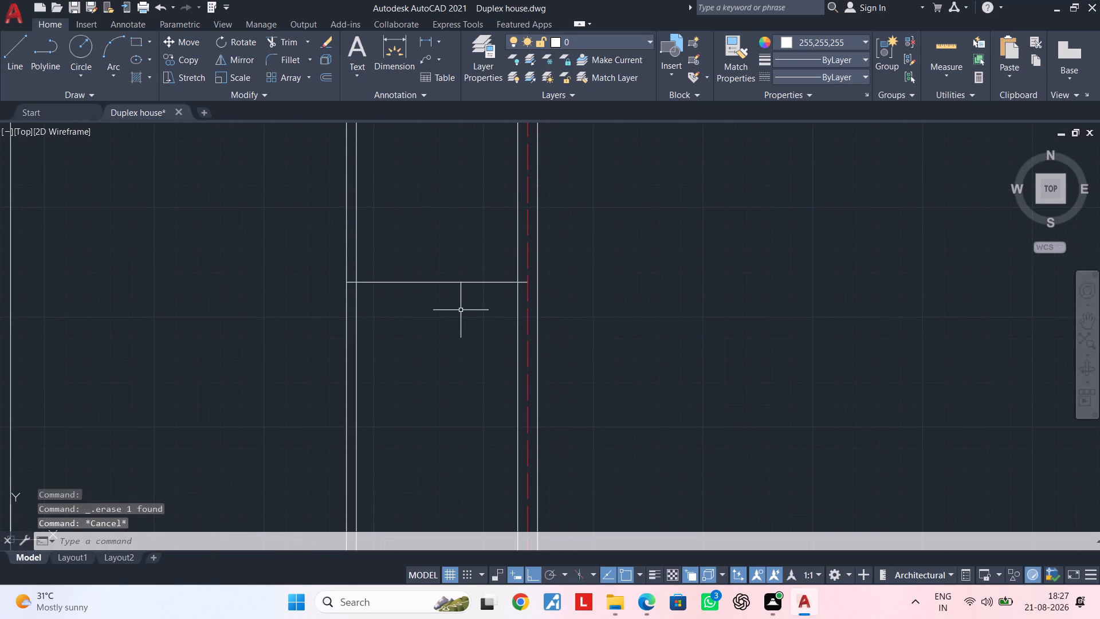
key("Escape")
type("OF 4.5")
key("shift+quotedbl")
key("Return")
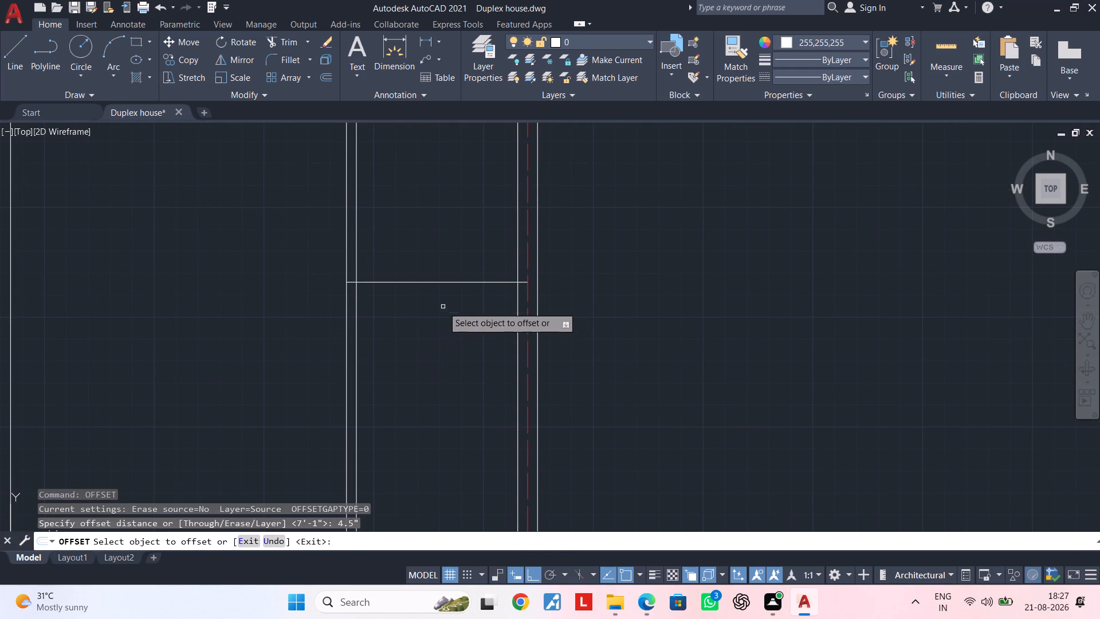
left_click(451, 281)
left_click(454, 311)
key("Escape")
Offset the south face of the middle horizontal wall 15' to the south.
scroll(451, 327, "down", 2)
middle_click_drag(451, 329, 548, 310)
middle_click_drag(455, 343, 552, 322)
key("Escape")
key("Escape")
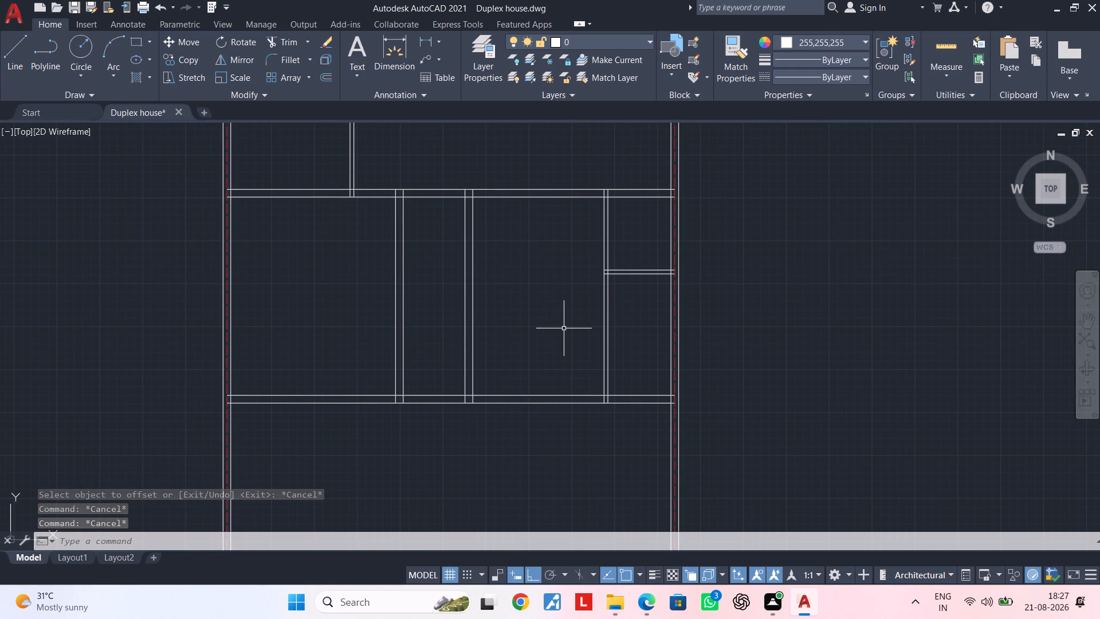
middle_click_drag(564, 328, 598, 297)
middle_click_drag(598, 297, 635, 280)
middle_click_drag(634, 283, 622, 335)
key("Escape")
key("Escape")
key("Escape")
key("Escape")
type("OF")
key("space")
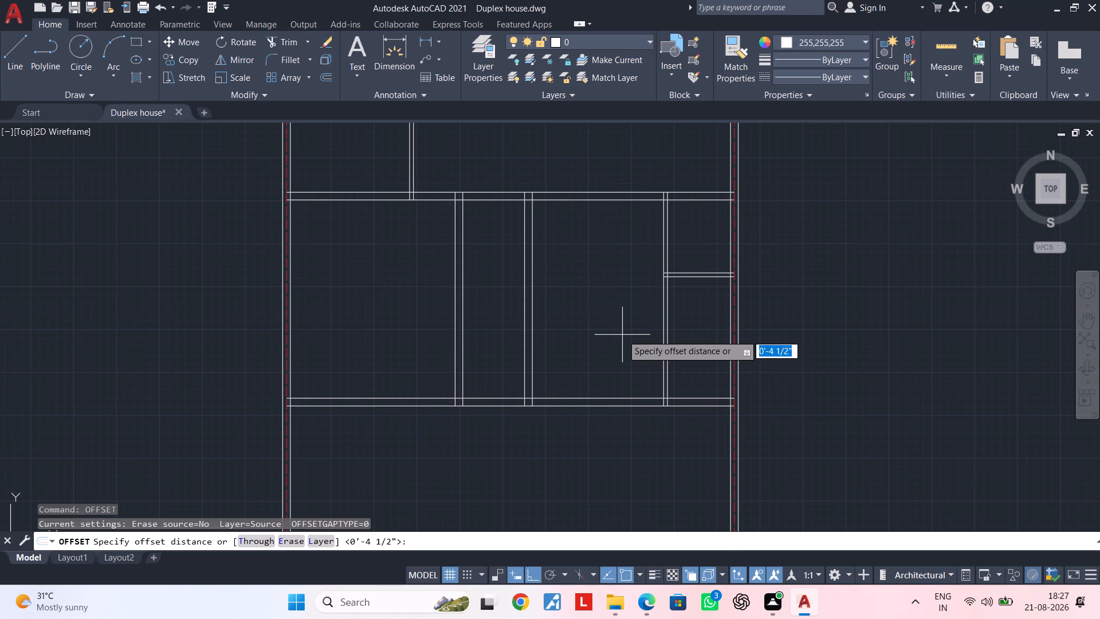
type("15'")
key("Return")
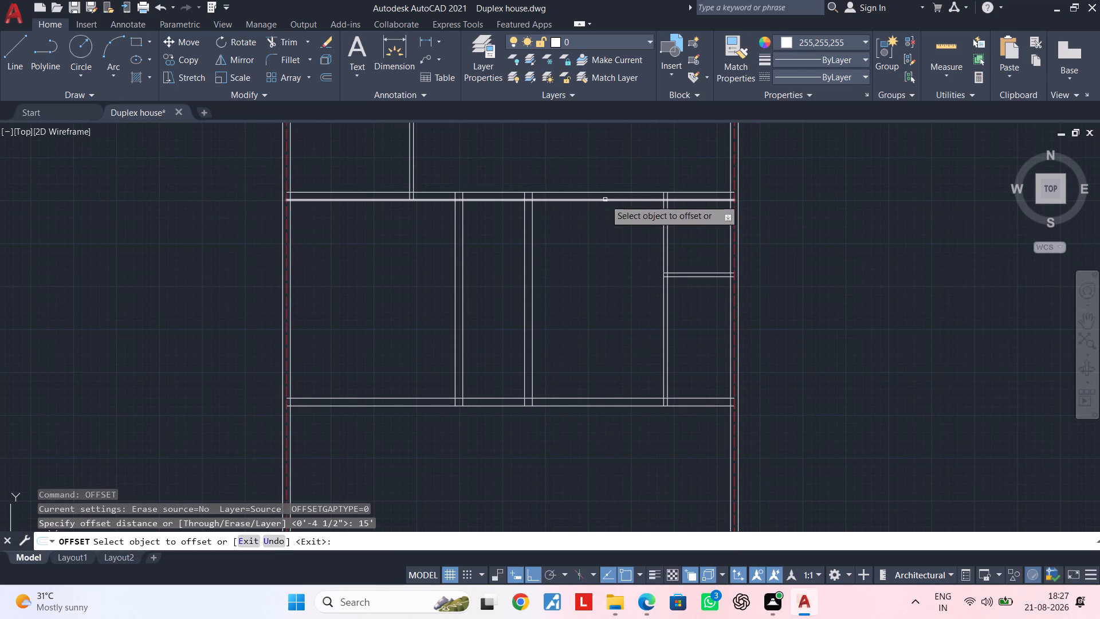
left_click(605, 199)
left_click(629, 373)
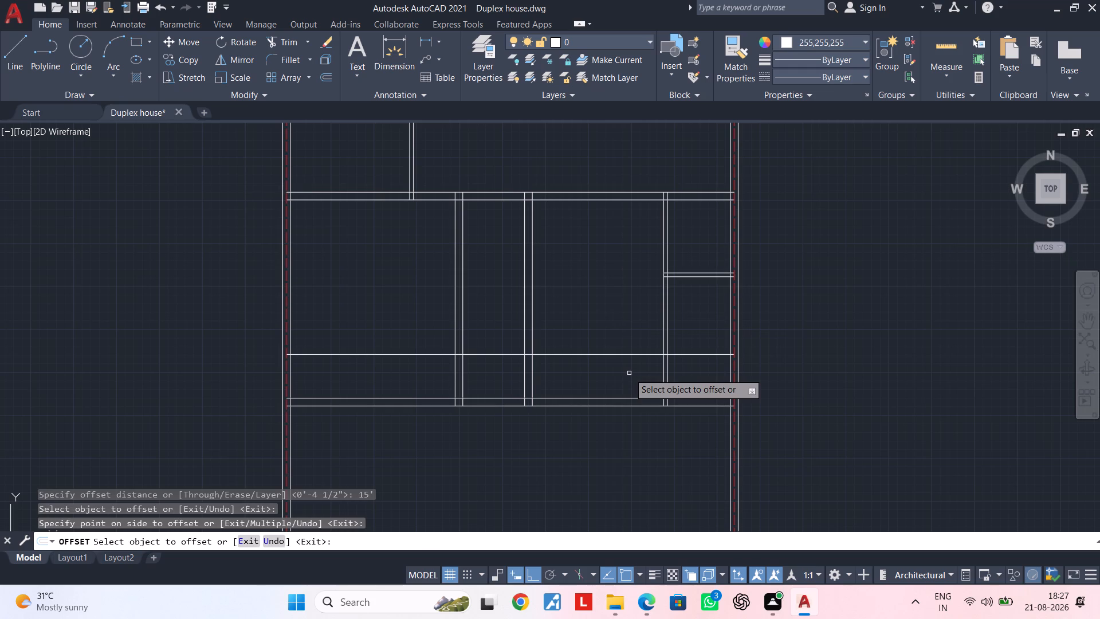
key("space")
Offset the new full-width horizontal line 9" to the south to form a wall.
key("space")
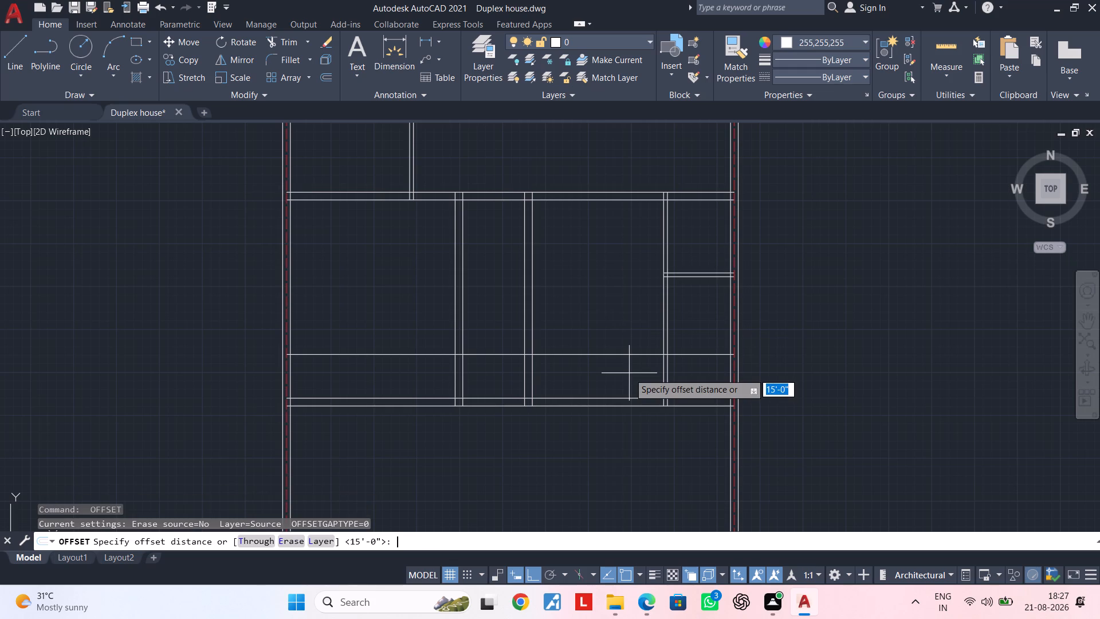
type("9\"")
key("Return")
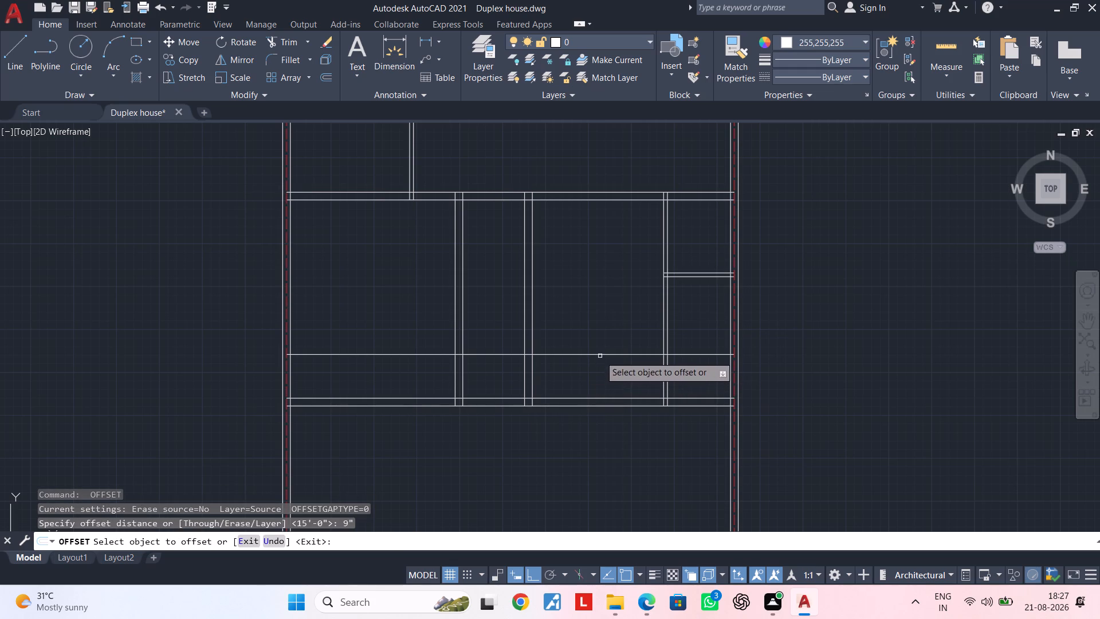
left_click(600, 354)
left_click(601, 376)
key("Escape")
key("Escape")
key("Escape")
Trim the two 9" vertical walls south of the new horizontal wall and the southernmost interior wall between them and the eastern partition.
middle_click_drag(616, 382, 563, 398)
key("Escape")
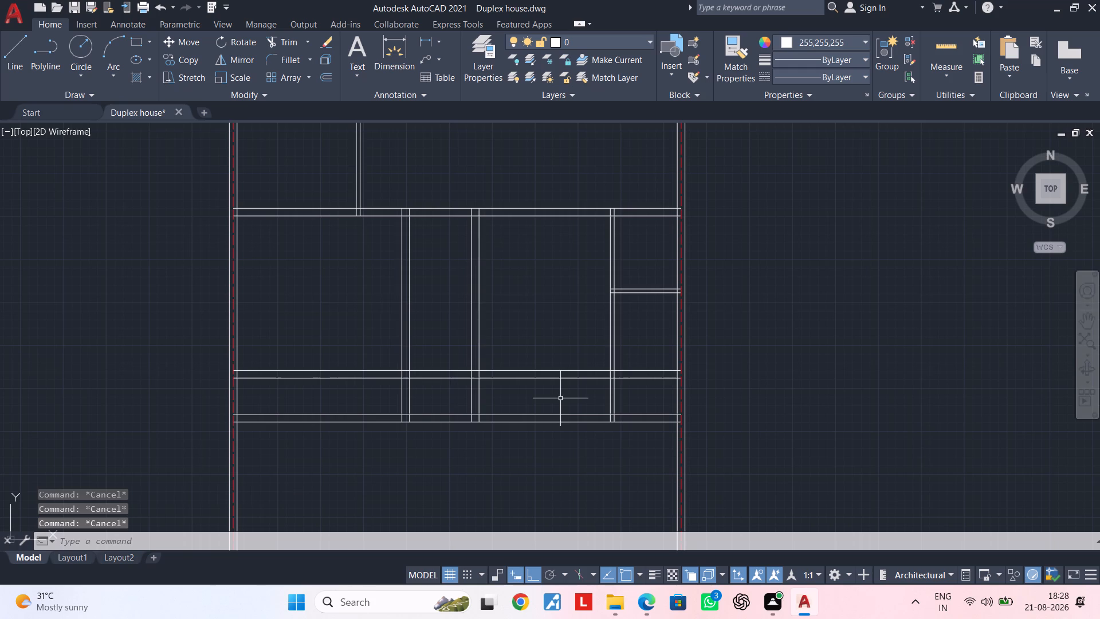
key("Escape")
key("t")
key("r")
key("space")
left_click(354, 394)
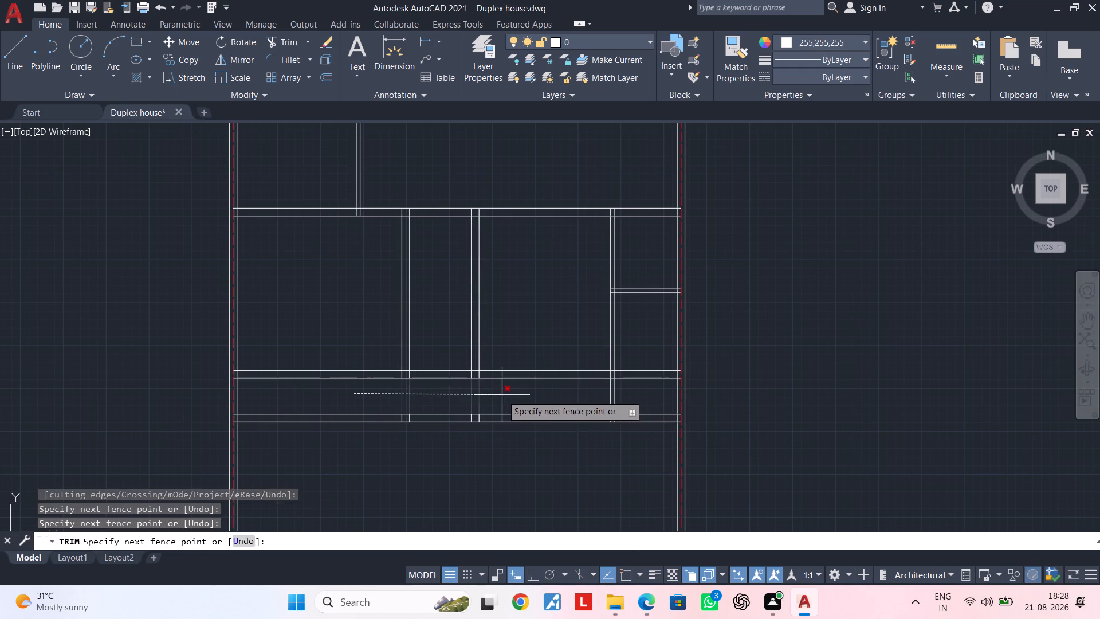
double_click(502, 395)
left_click(467, 444)
key("Escape")
Erase the leftover western part of the southernmost interior horizontal wall together with the vertical wall stubs in it.
left_click(507, 395)
double_click(384, 447)
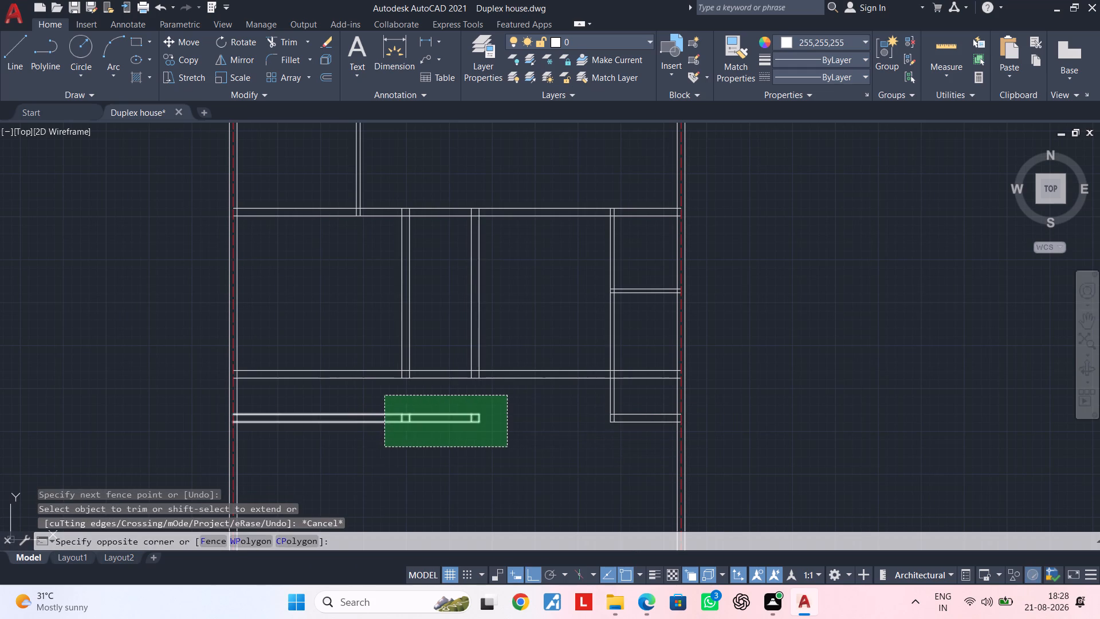
key("Delete")
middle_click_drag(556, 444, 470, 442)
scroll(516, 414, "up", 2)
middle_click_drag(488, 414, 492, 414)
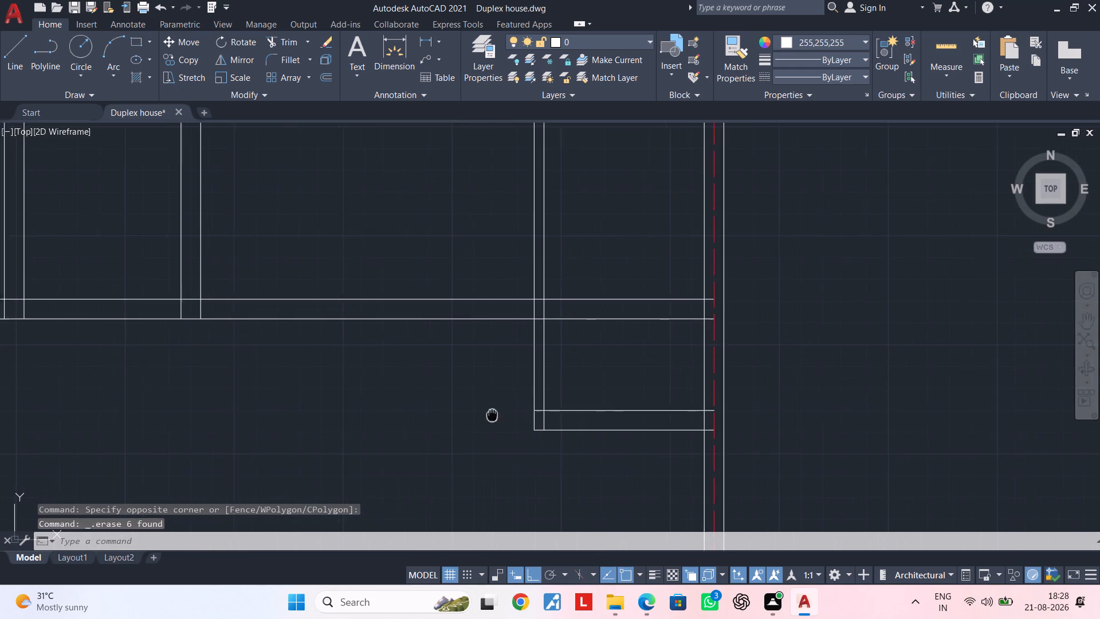
Trim the southern horizontal wall between the eastern partition and the east boundary wall, including its line ends inside the boundary wall.
middle_click_drag(492, 414, 535, 421)
middle_click_drag(514, 433, 492, 458)
key("Escape")
type("TR")
key("space")
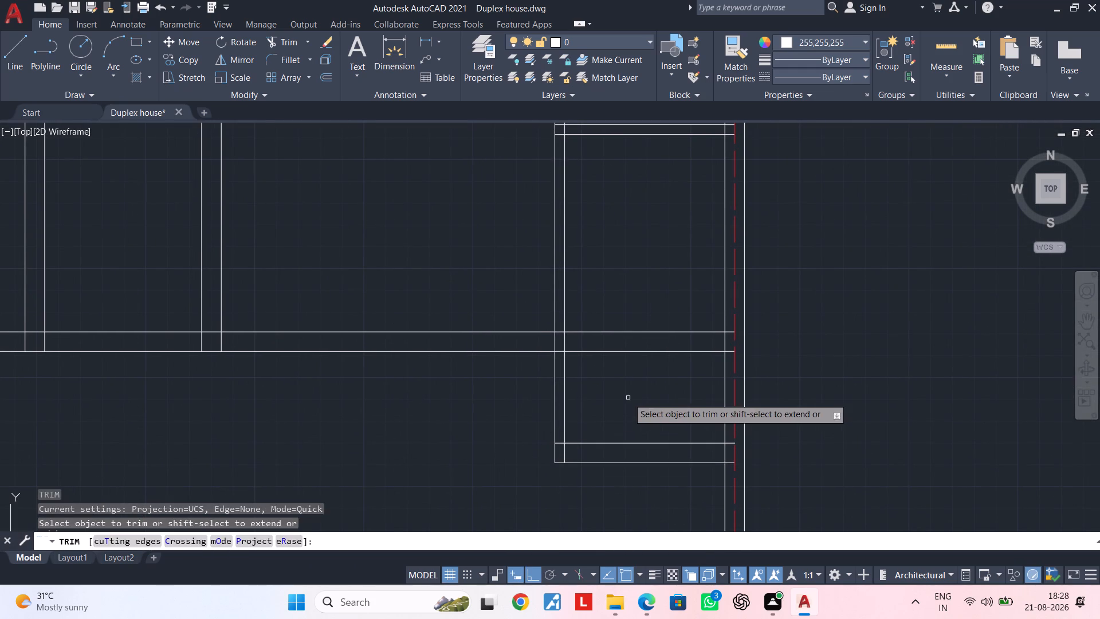
left_click(628, 391)
left_click(624, 300)
key("Escape")
key("Escape")
key("space")
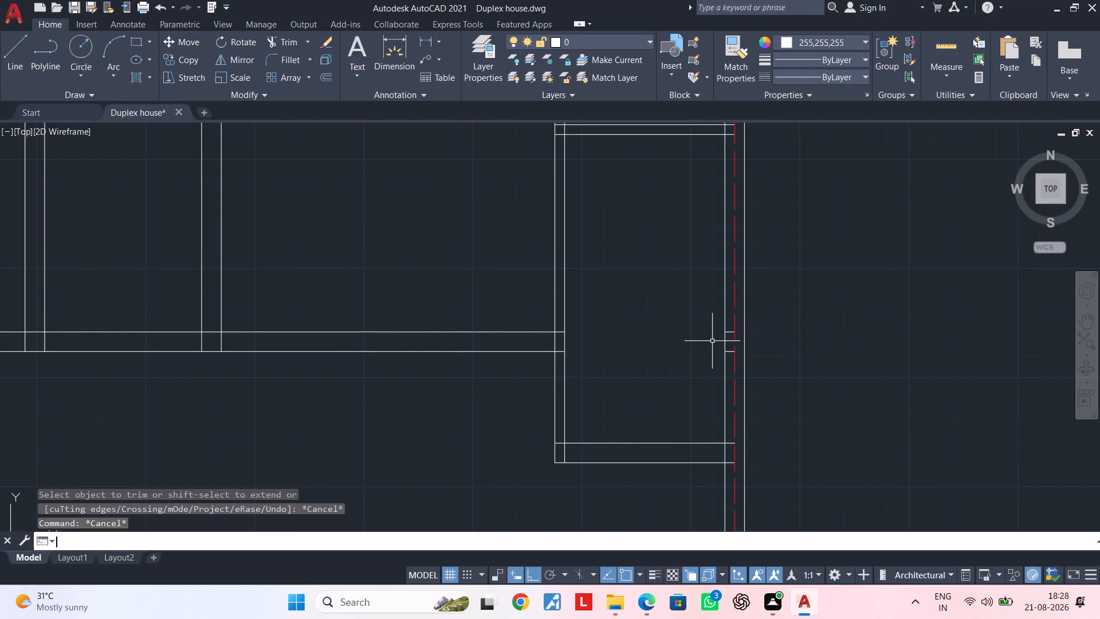
scroll(737, 341, "up", 3)
left_click_drag(697, 293, 696, 305)
double_click(692, 397)
scroll(692, 397, "down", 2)
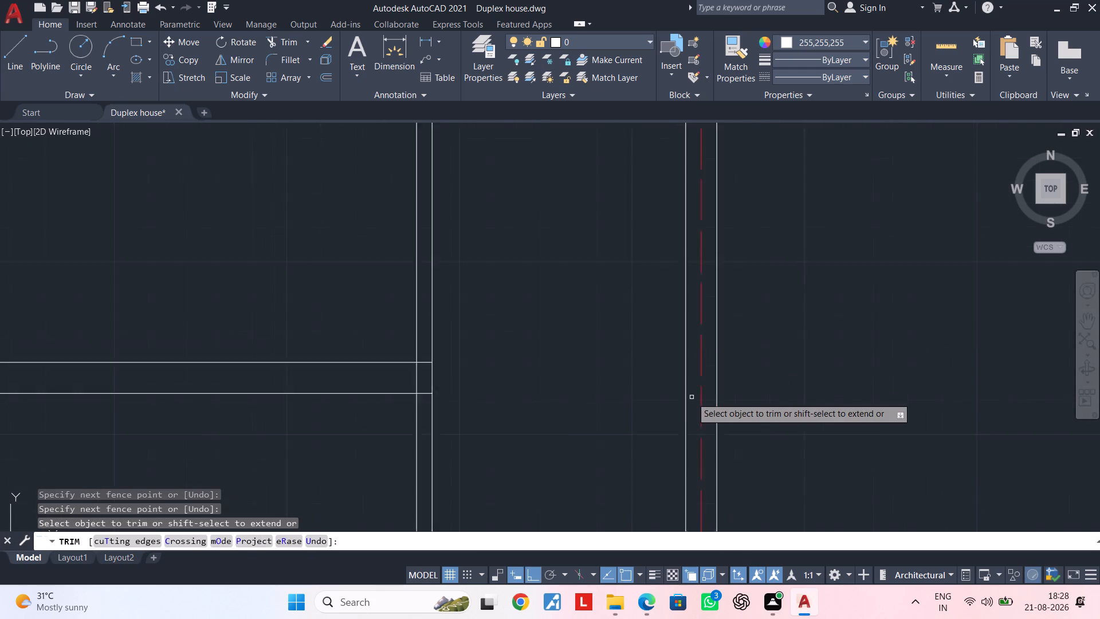
scroll(692, 397, "down", 1)
middle_click_drag(567, 381, 680, 362)
key("Escape")
key("Escape")
Trim the southern horizontal wall between the west boundary wall and the western of the two 9" vertical walls.
middle_click_drag(410, 397, 582, 390)
key("Escape")
middle_click_drag(513, 399, 580, 399)
key("Escape")
key("Escape")
middle_click_drag(505, 397, 614, 400)
key("Escape")
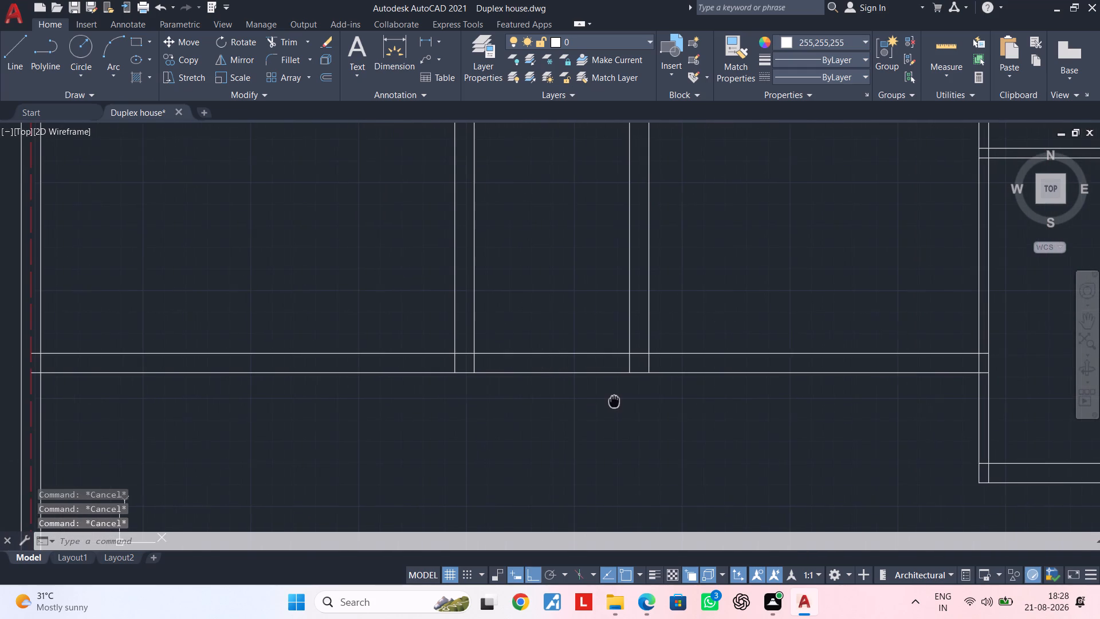
middle_click_drag(614, 400, 616, 400)
key("Escape")
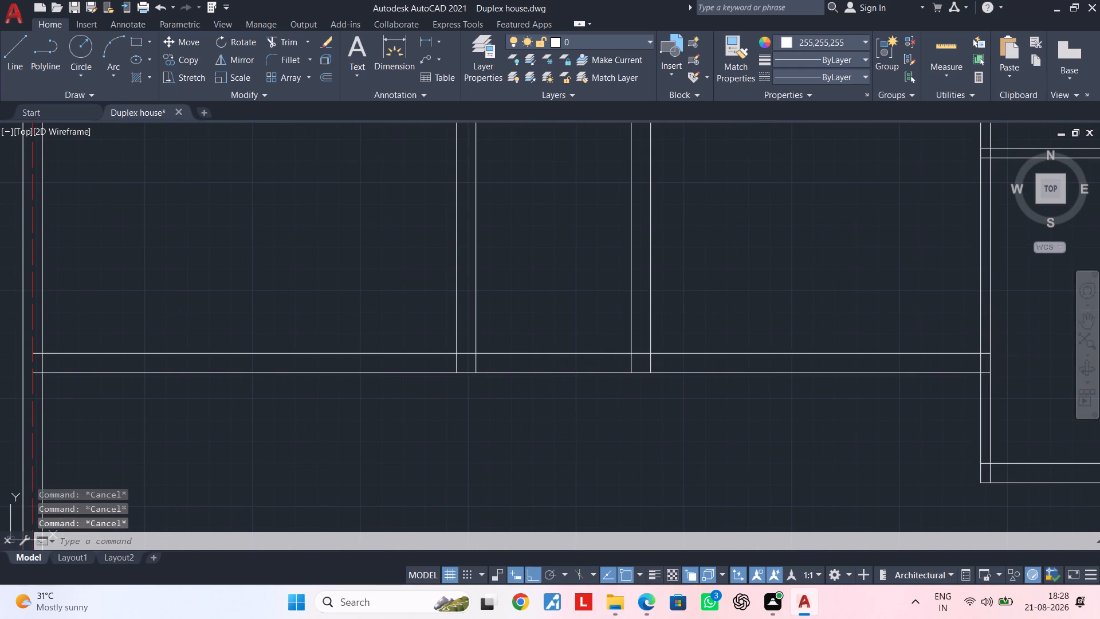
scroll(704, 425, "down", 2)
middle_click_drag(663, 439, 667, 389)
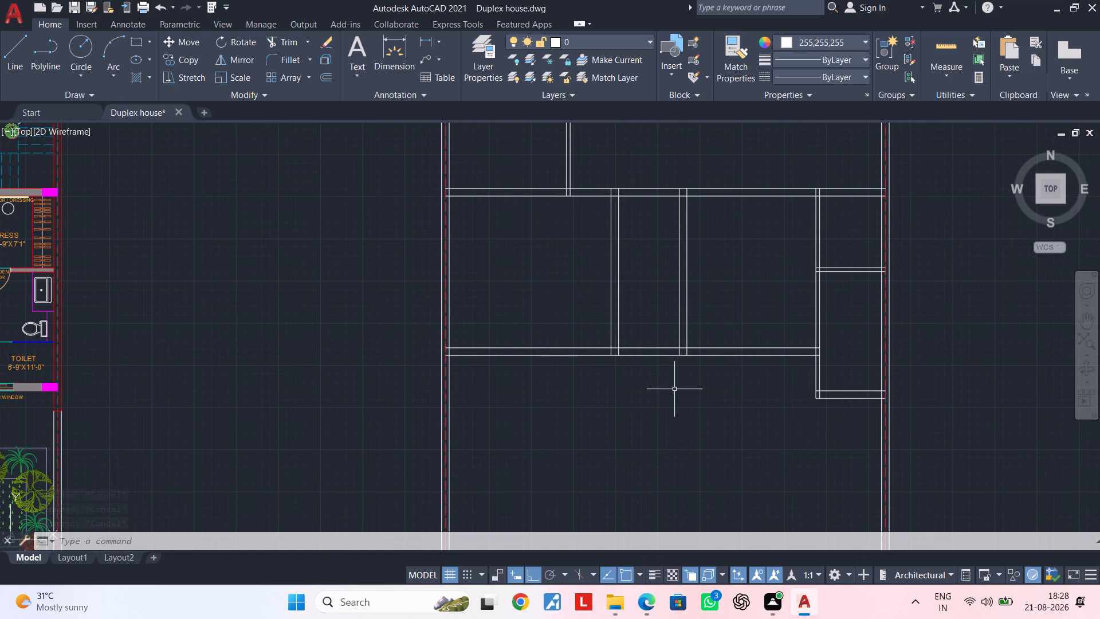
middle_click_drag(671, 389, 513, 399)
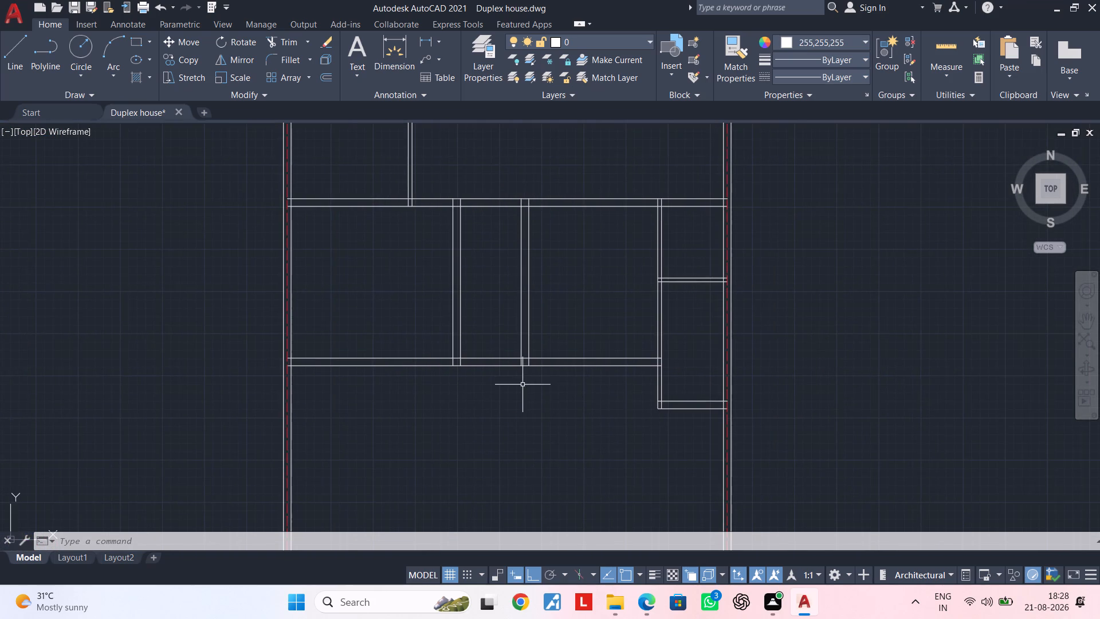
middle_click_drag(538, 385, 594, 385)
scroll(425, 373, "up", 1)
middle_click_drag(547, 384, 511, 403)
key("Escape")
key("Escape")
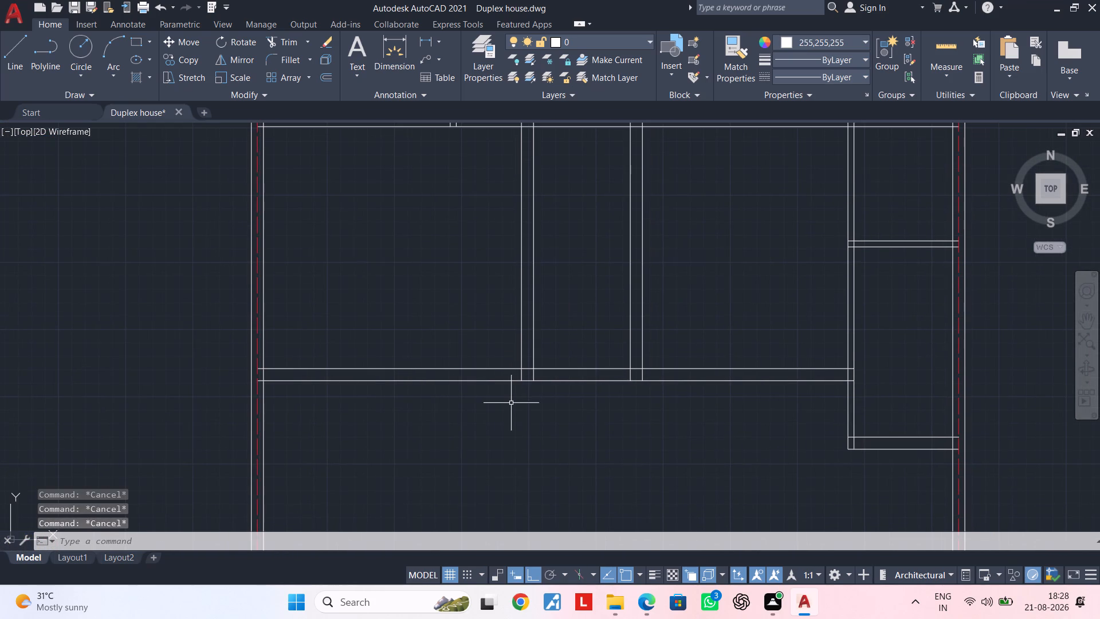
key("t")
key("r")
key("space")
left_click(508, 401)
left_click(481, 323)
key("Escape")
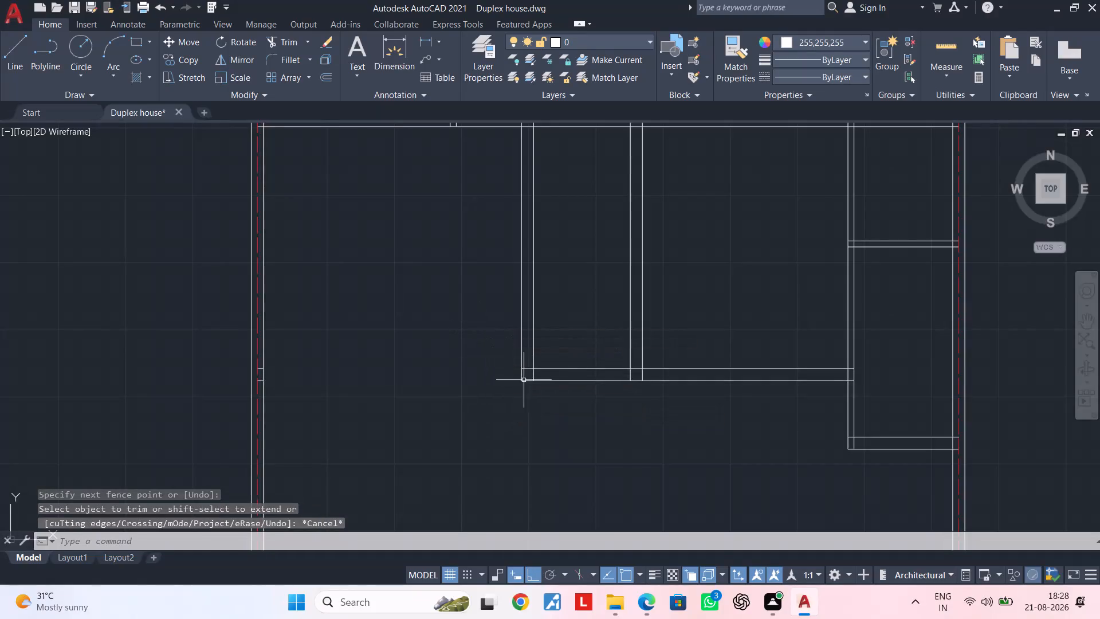
Offset the north face of the shortened southern horizontal wall 11' to the north.
middle_click_drag(565, 405, 482, 381)
scroll(509, 399, "down", 1)
middle_click_drag(509, 399, 493, 375)
key("Escape")
key("Escape")
middle_click_drag(602, 420, 543, 391)
key("Escape")
key("Escape")
middle_click_drag(542, 389, 532, 418)
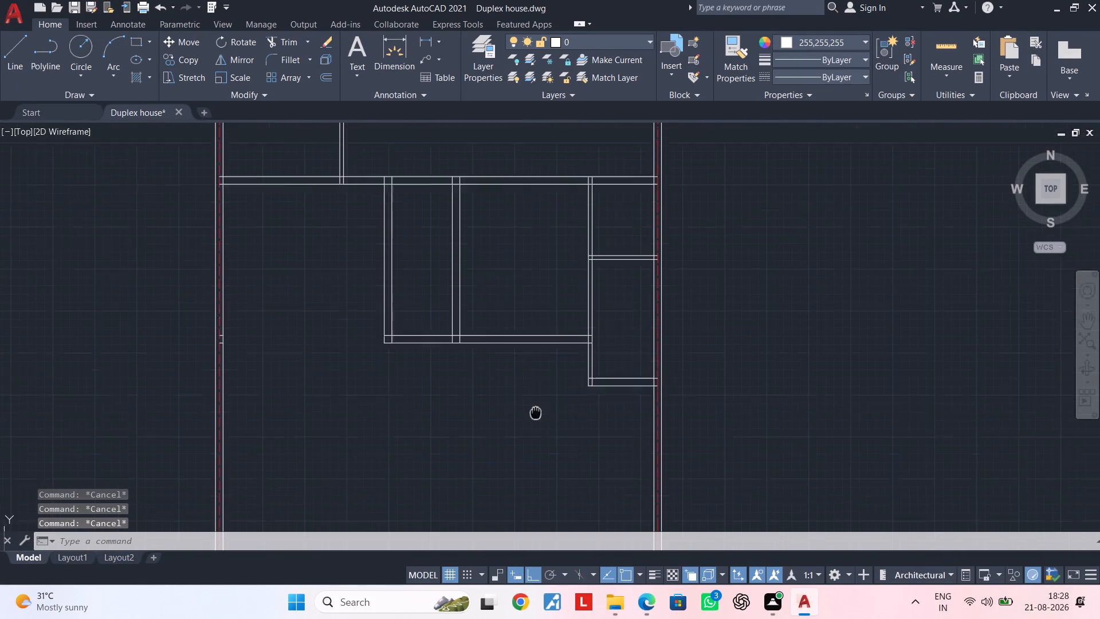
middle_click_drag(532, 418, 522, 433)
key("Escape")
key("Escape")
key("Escape")
key("Escape")
key("Escape")
middle_click_drag(488, 409, 535, 469)
middle_click_drag(478, 433, 524, 433)
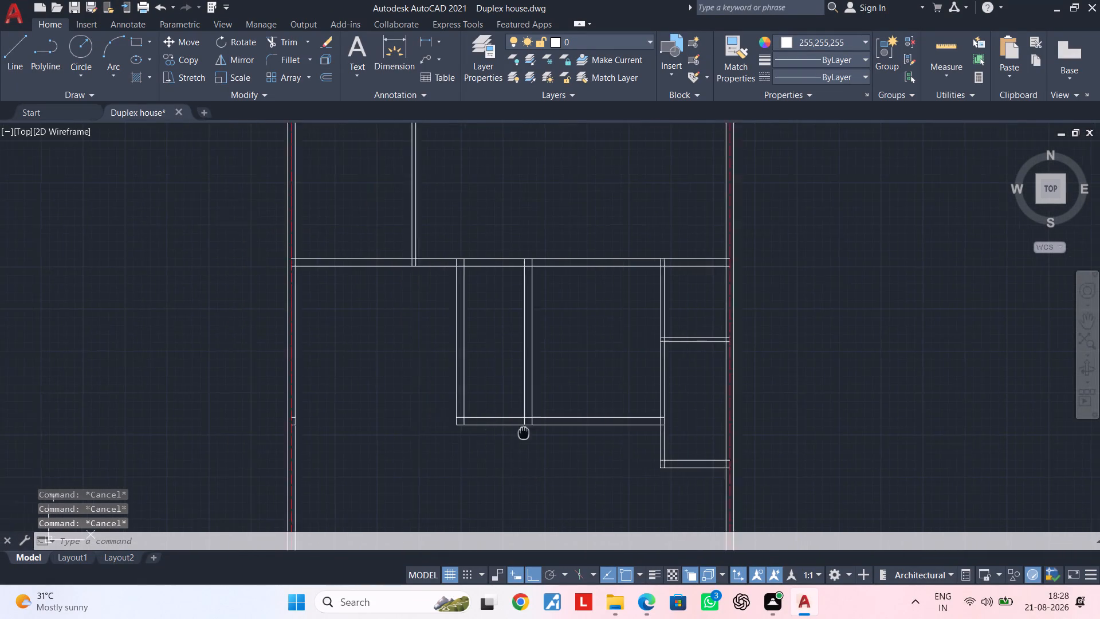
middle_click_drag(524, 433, 559, 433)
scroll(543, 410, "up", 1)
key("Escape")
key("Escape")
type("OF 11'")
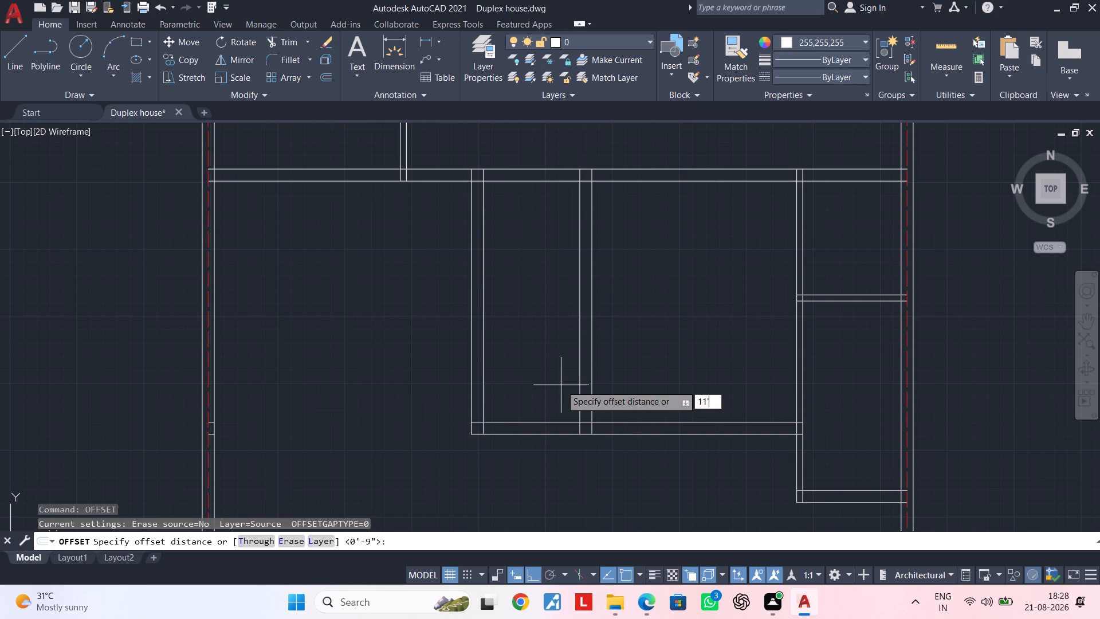
key("Return")
left_click(548, 421)
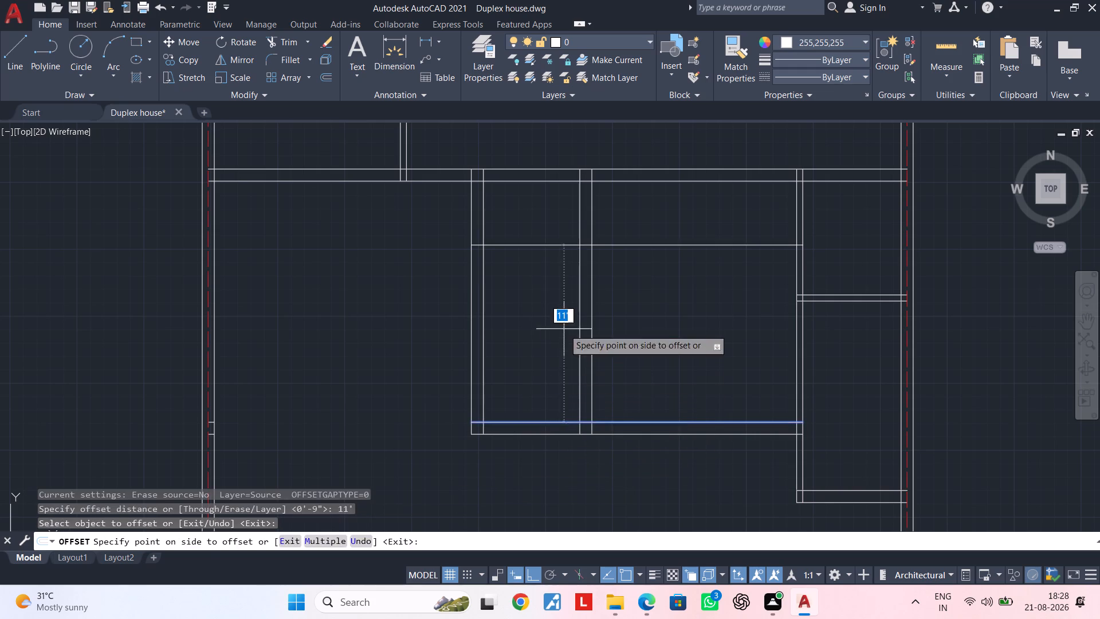
left_click(564, 328)
key("Escape")
key("Escape")
Trim the new horizontal line east of the two 9" vertical walls, including the piece inside the eastern partition.
middle_click_drag(536, 330, 483, 358)
key("Escape")
key("Escape")
type("TR")
key("space")
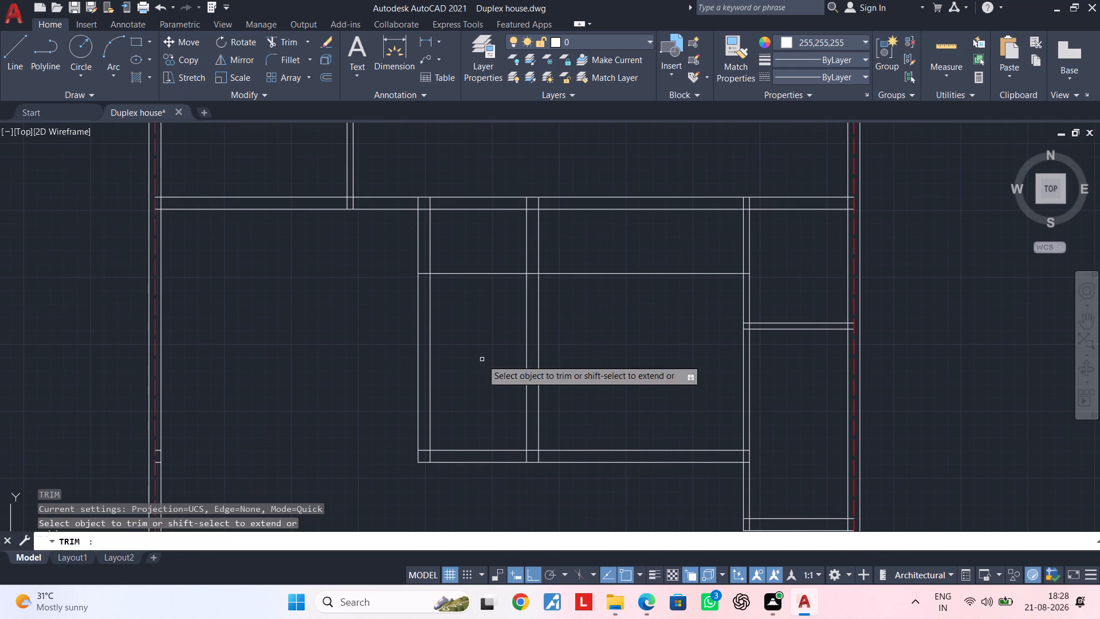
left_click(612, 275)
scroll(758, 273, "up", 4)
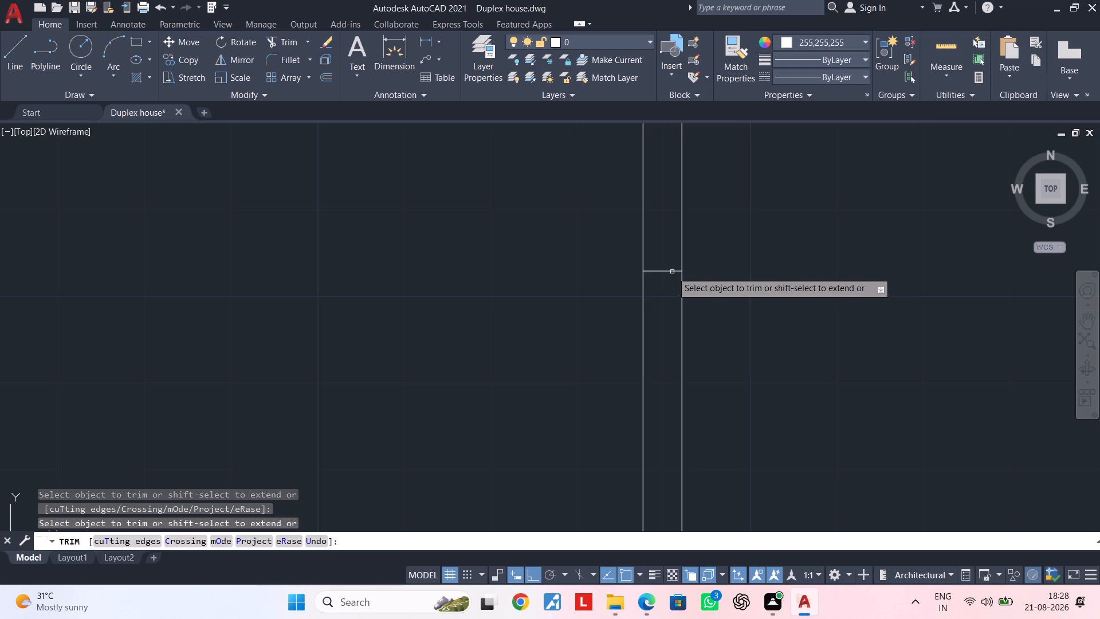
left_click(672, 272)
scroll(664, 271, "down", 3)
middle_click_drag(560, 297, 677, 276)
key("Escape")
middle_click_drag(616, 283, 749, 271)
key("Escape")
key("Escape")
key("Escape")
key("Escape")
key("Escape")
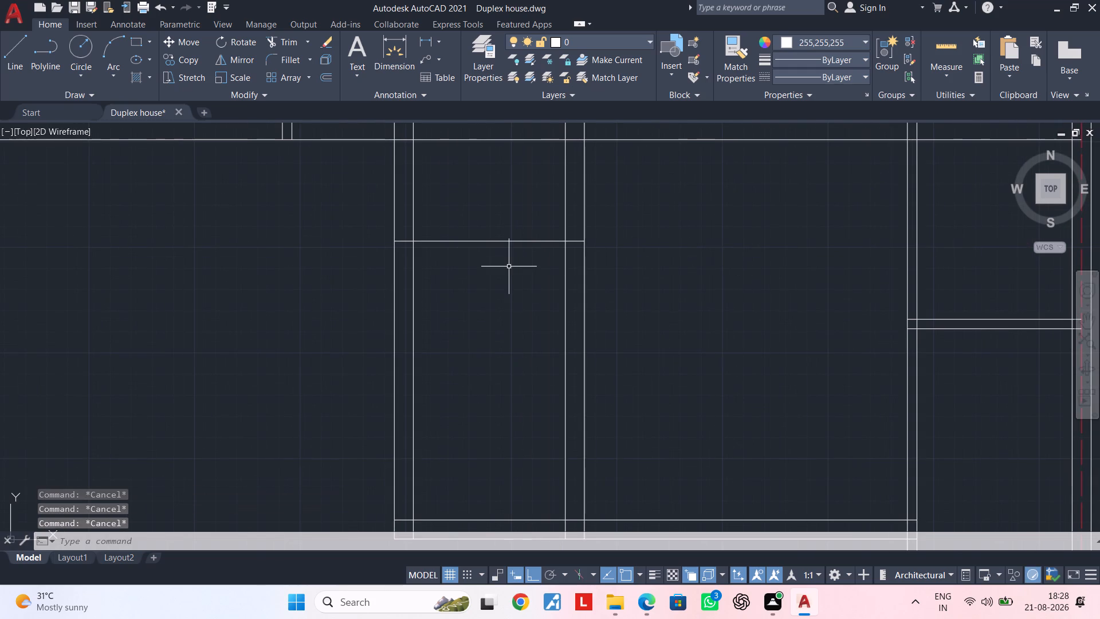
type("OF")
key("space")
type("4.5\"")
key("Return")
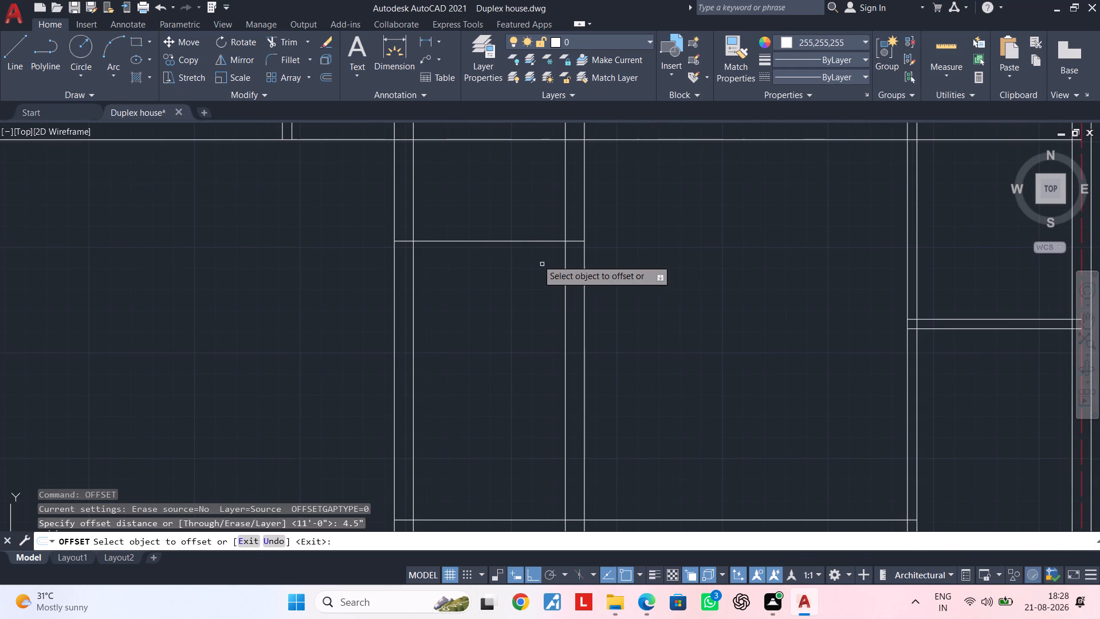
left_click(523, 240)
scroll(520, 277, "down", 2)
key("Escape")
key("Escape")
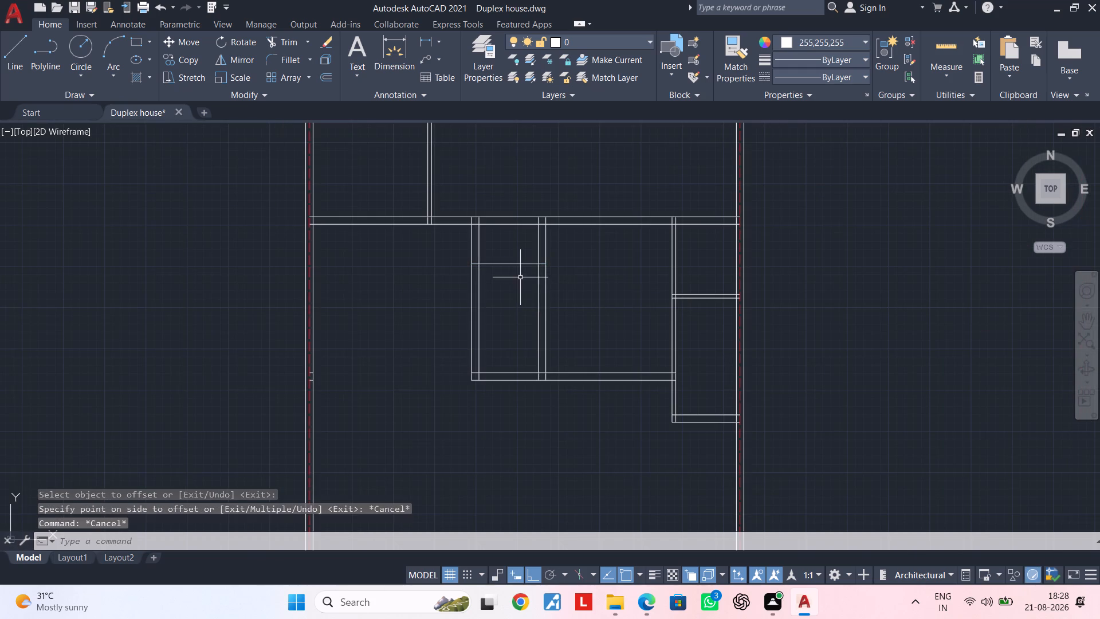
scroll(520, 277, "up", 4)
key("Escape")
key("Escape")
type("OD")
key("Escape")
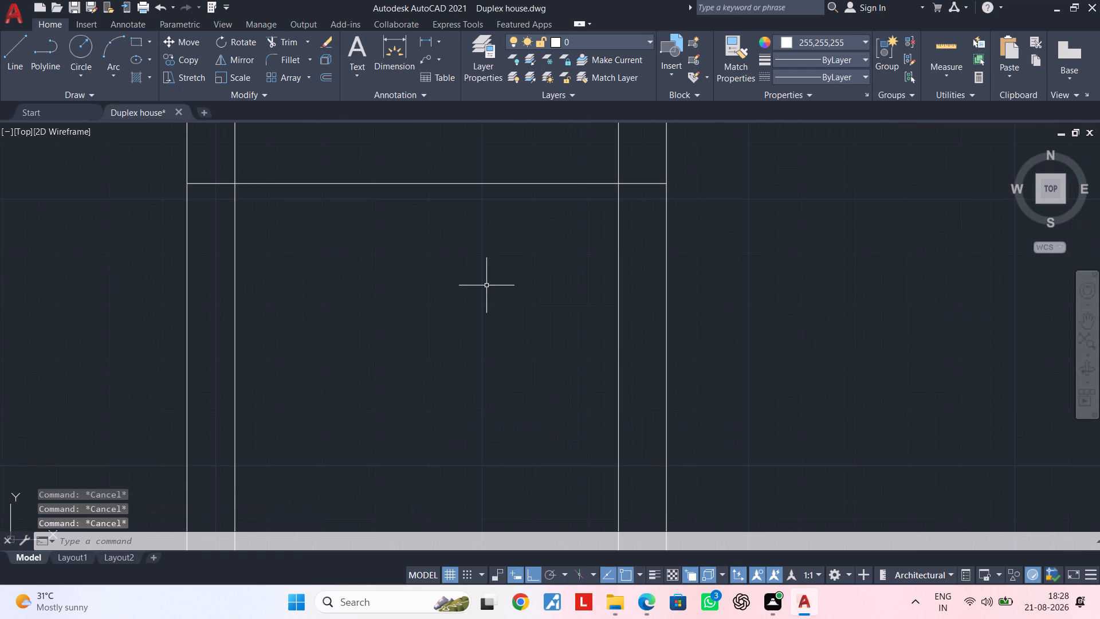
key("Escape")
Offset the short horizontal line between the two 9" vertical walls 4.5" to the south to form a partition.
type("OF 4.5\"")
key("Return")
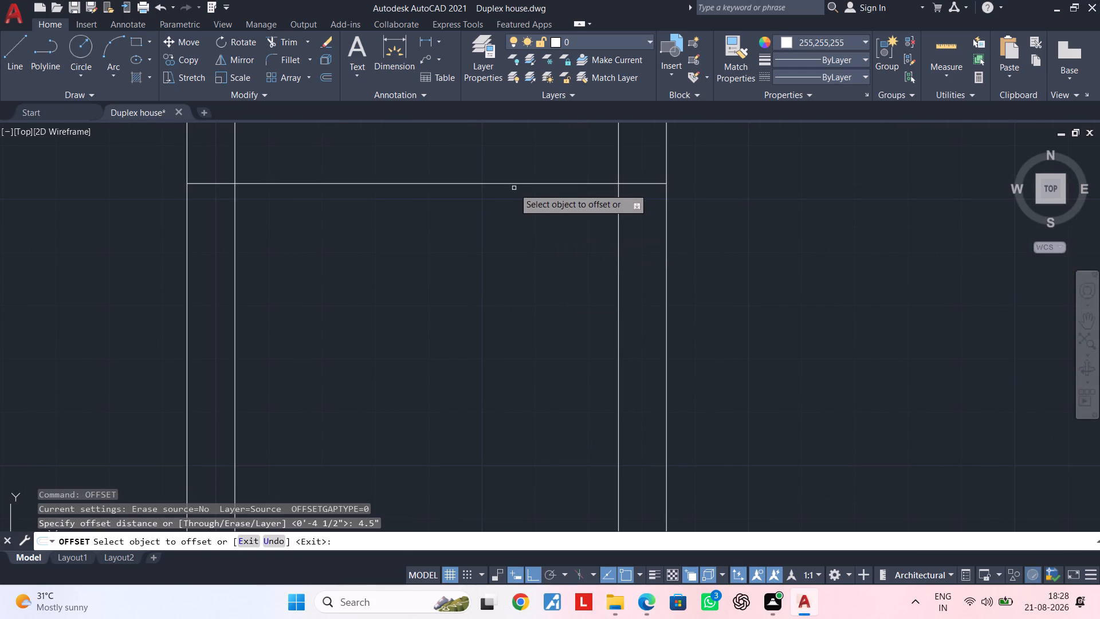
left_click(514, 183)
left_click(507, 241)
key("Escape")
scroll(510, 241, "down", 5)
middle_click_drag(544, 268, 488, 275)
key("Escape")
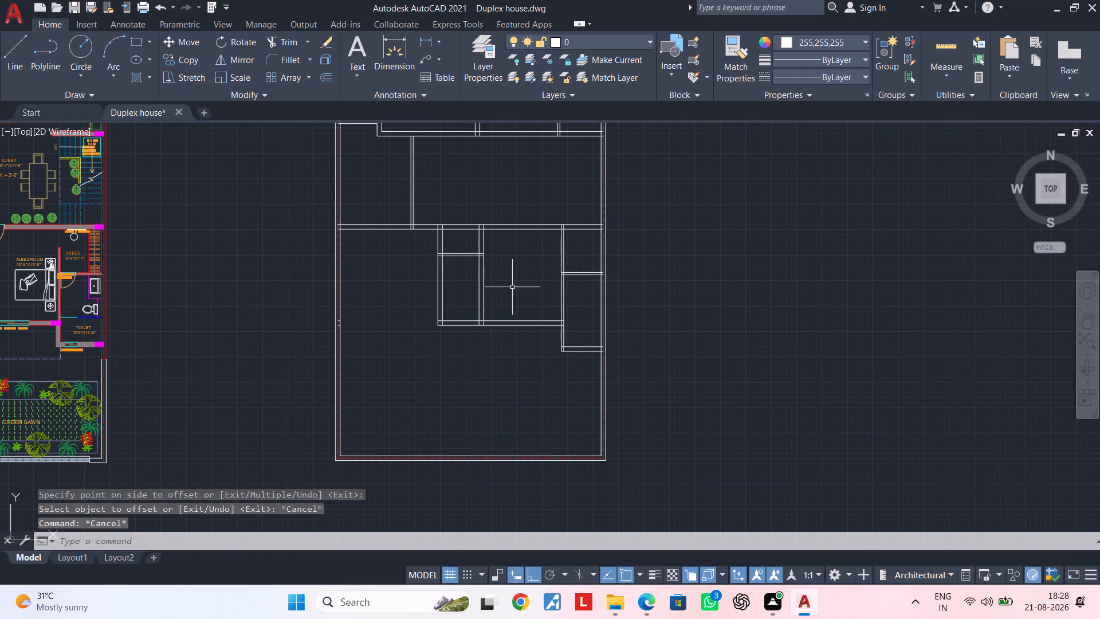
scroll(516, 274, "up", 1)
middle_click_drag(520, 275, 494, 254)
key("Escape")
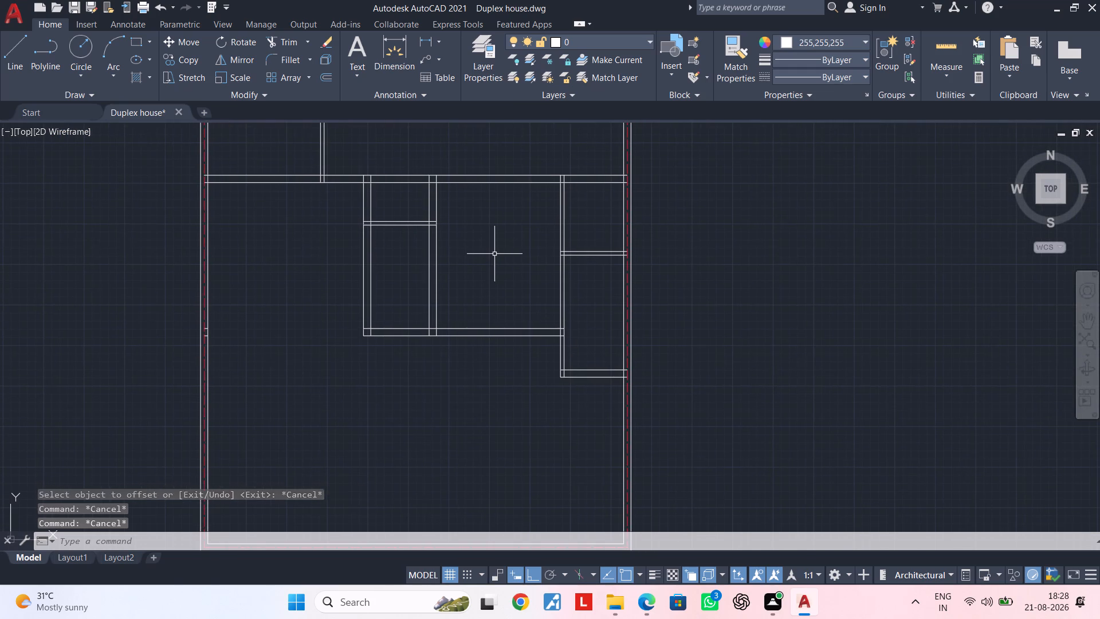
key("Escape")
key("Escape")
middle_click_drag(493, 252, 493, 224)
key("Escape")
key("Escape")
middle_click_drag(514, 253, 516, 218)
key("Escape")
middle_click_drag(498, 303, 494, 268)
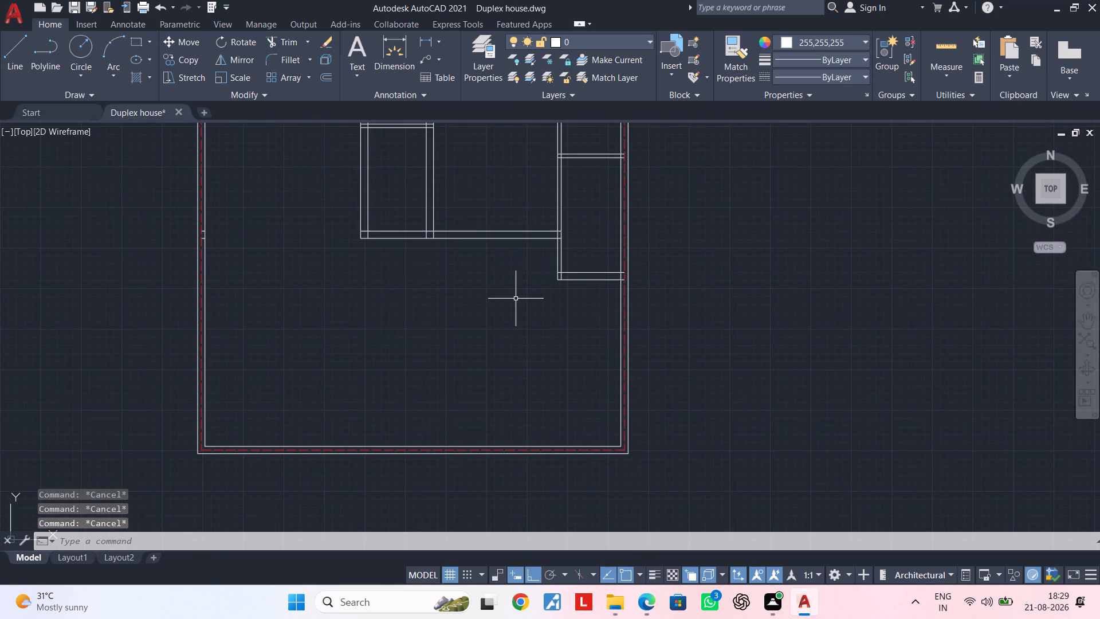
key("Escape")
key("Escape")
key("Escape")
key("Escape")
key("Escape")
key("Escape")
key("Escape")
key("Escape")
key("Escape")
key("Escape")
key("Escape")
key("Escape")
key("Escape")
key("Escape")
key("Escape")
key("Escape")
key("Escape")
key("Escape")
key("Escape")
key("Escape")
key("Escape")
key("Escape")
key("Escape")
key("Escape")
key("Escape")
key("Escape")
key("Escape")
Offset the south face of the shortened southern horizontal wall 5'9" to the south.
type("OF 5'")
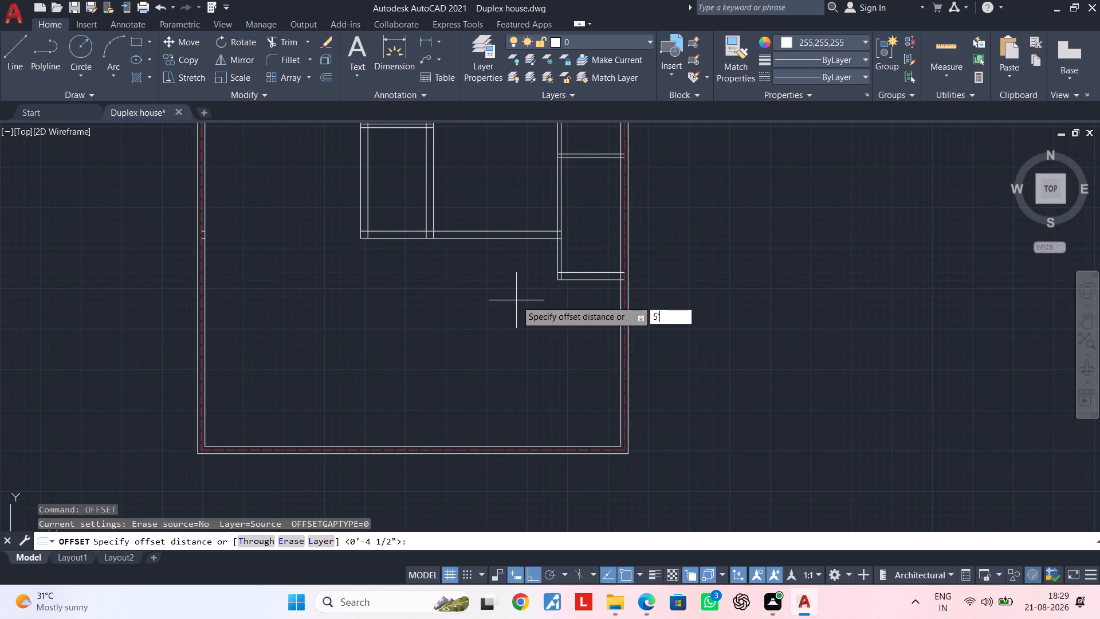
type("9\"")
key("Return")
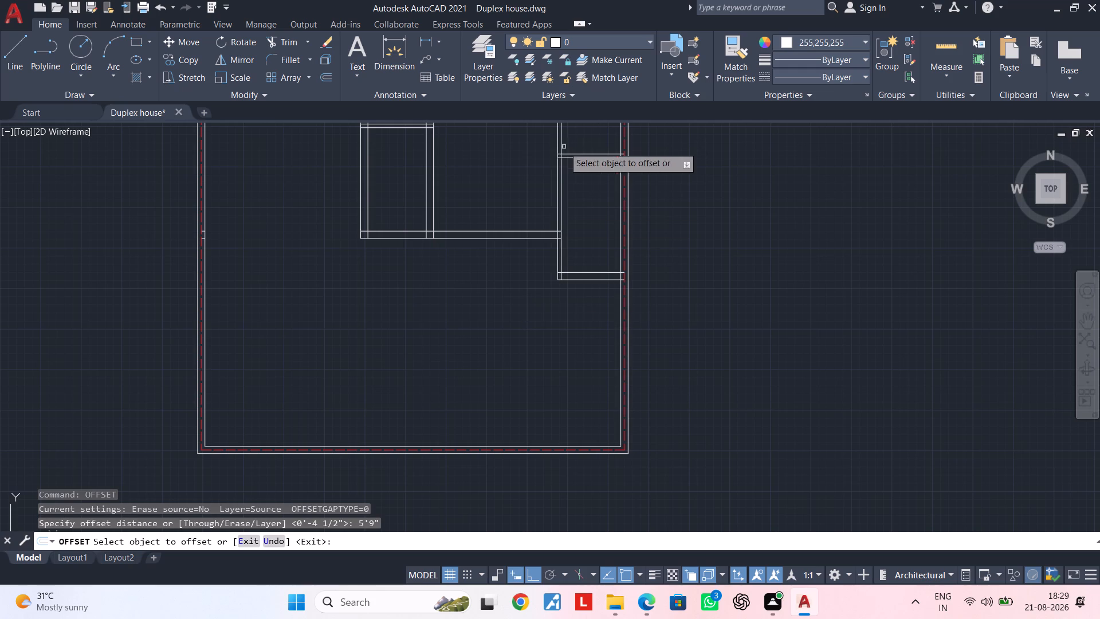
left_click(499, 239)
left_click(513, 314)
key("Escape")
key("Escape")
key("Escape")
key("Escape")
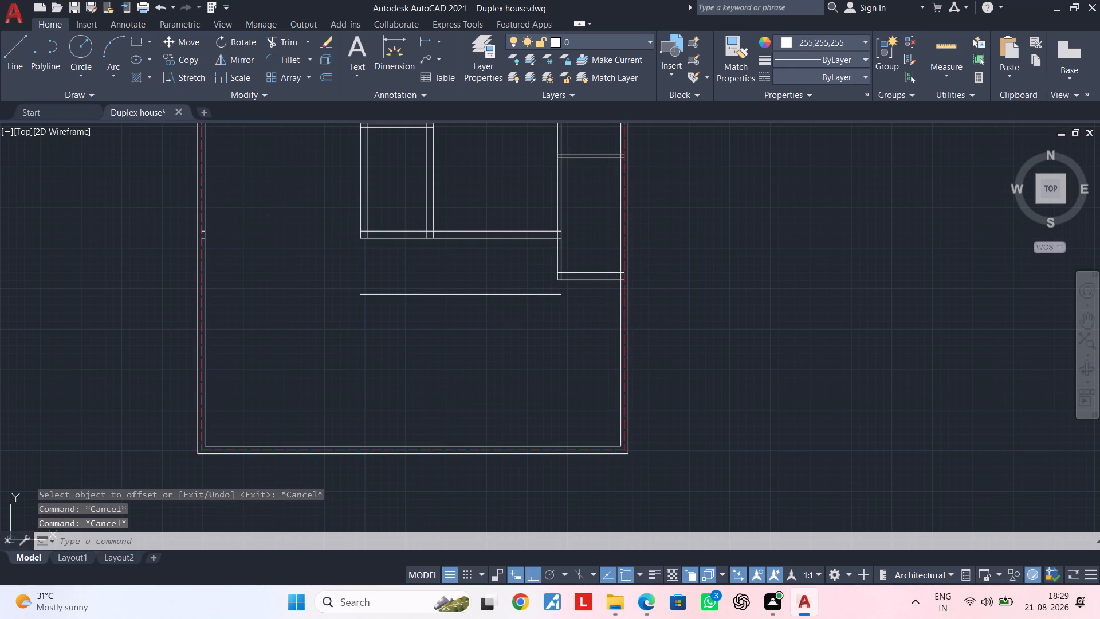
key("Escape")
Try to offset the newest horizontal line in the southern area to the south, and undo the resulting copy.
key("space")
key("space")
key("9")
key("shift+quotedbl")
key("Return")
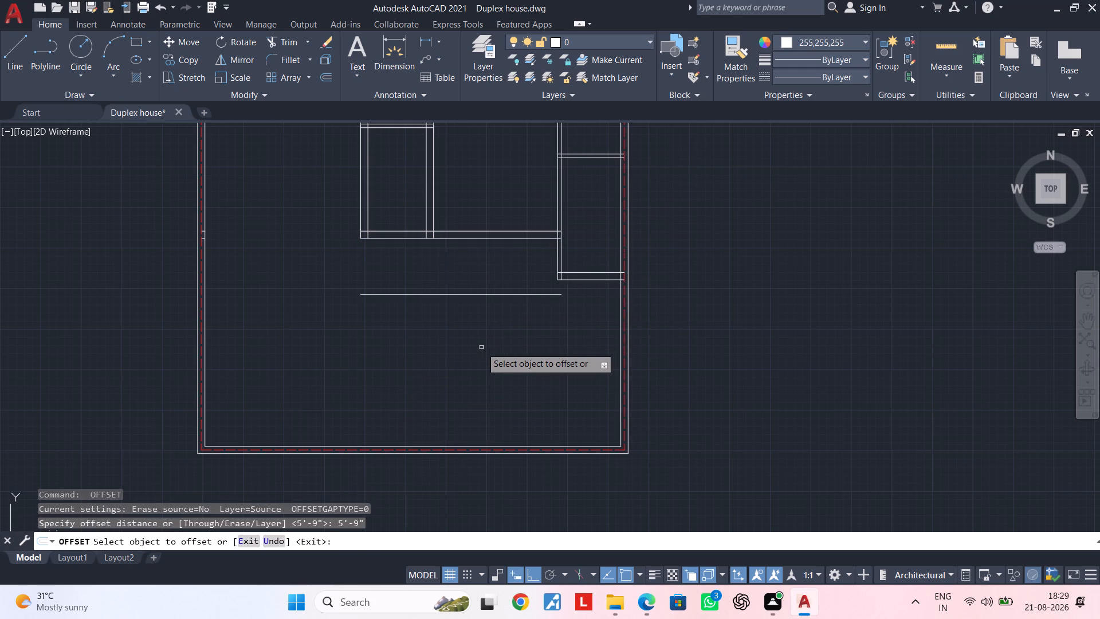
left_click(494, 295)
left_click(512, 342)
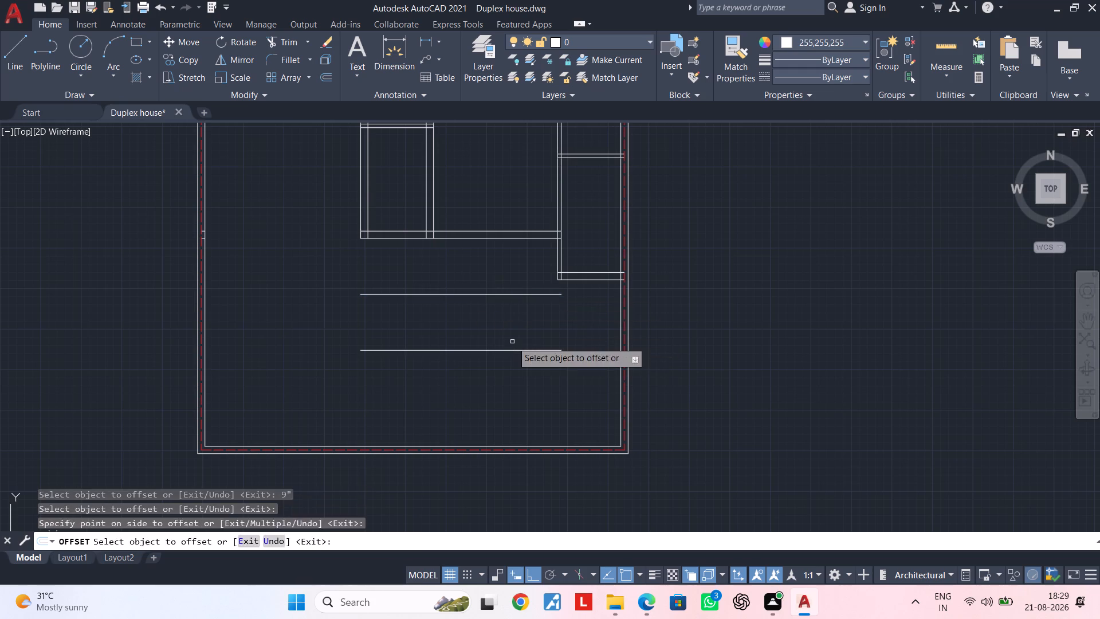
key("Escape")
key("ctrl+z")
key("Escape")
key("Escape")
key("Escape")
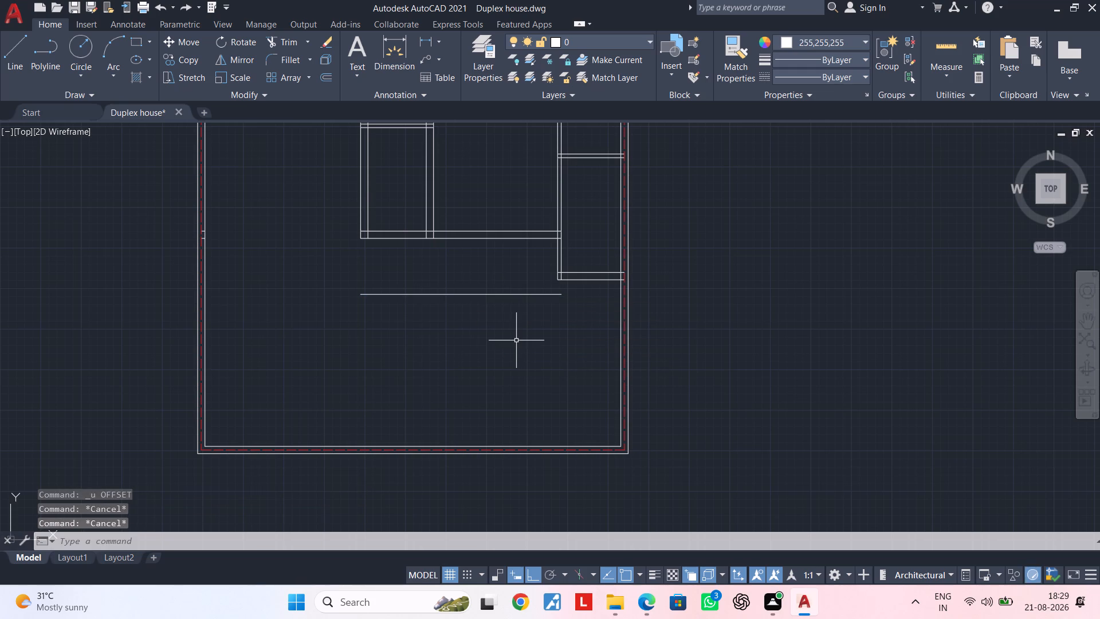
Offset the newest horizontal line in the southern area 9" to the south to form a wall.
type("OF 9\"")
key("Return")
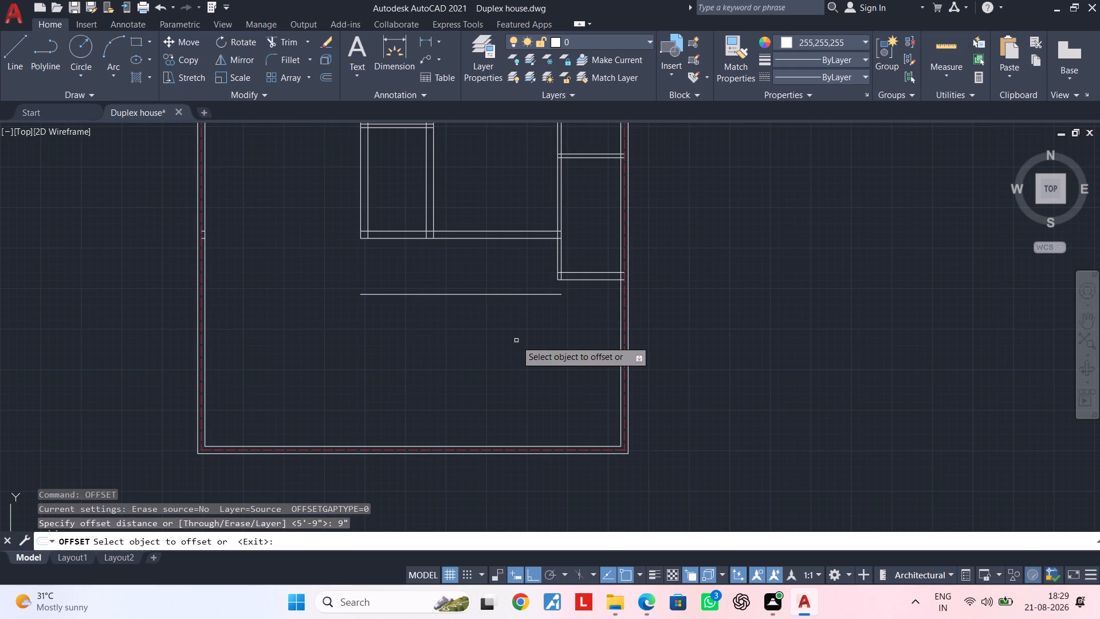
left_click(510, 293)
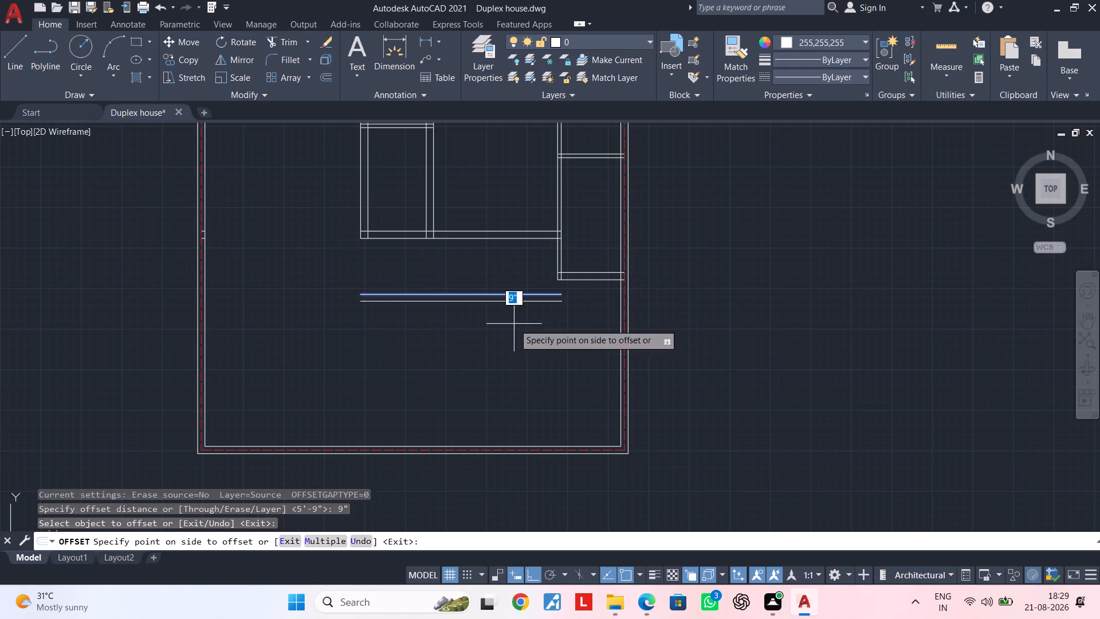
left_click(514, 324)
key("Escape")
key("Escape")
middle_click_drag(544, 312, 501, 322)
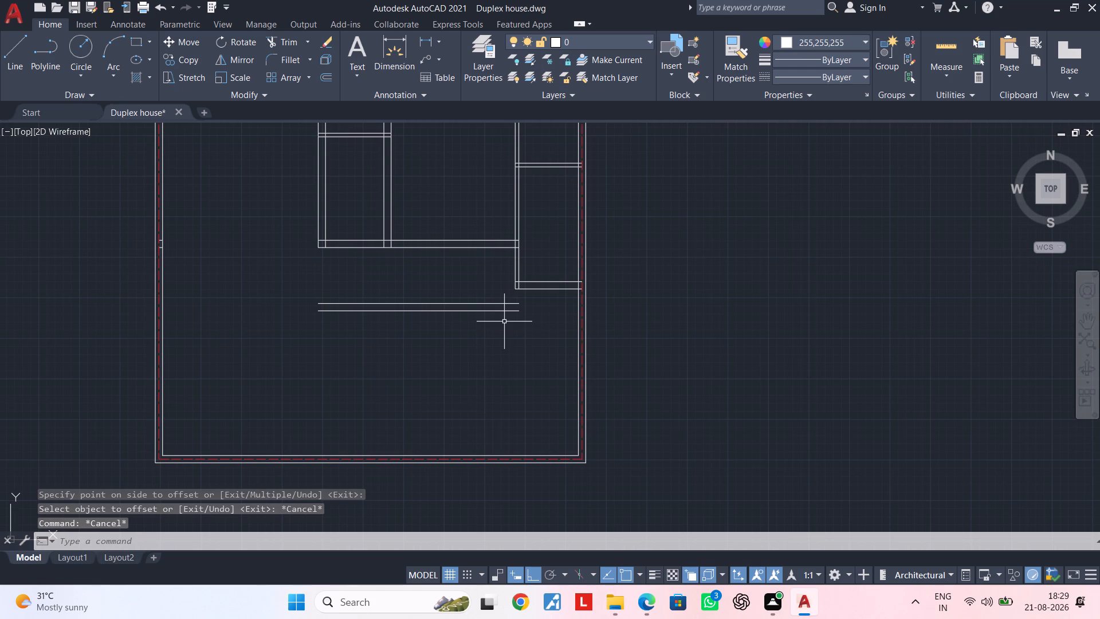
key("Escape")
key("Escape")
key("Escape")
key("Escape")
key("Escape")
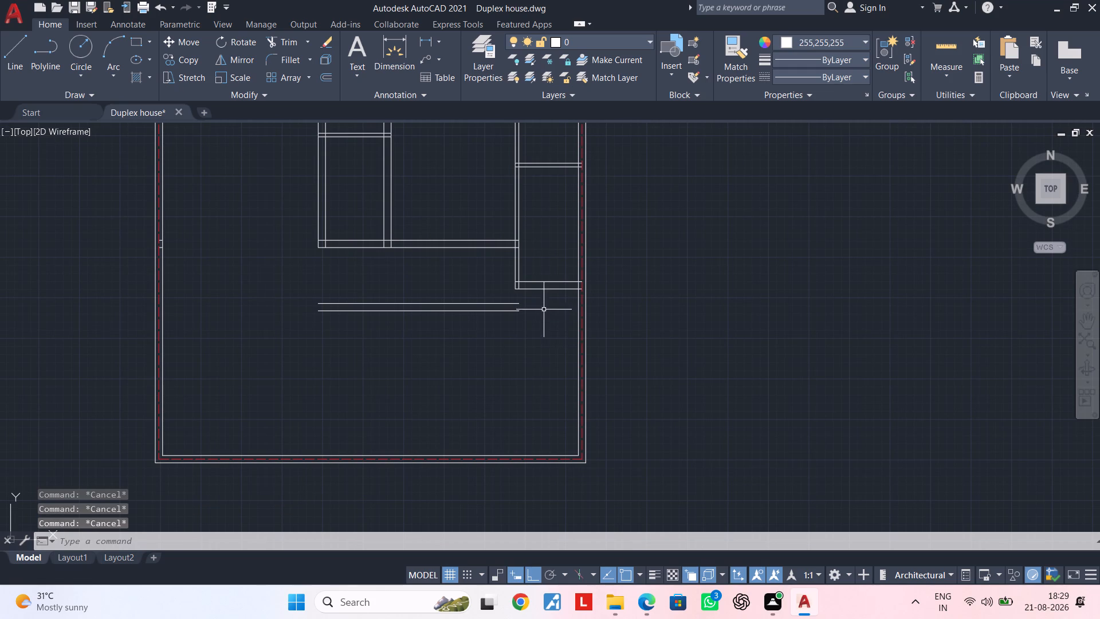
Extend both lines of the new southern 9" wall east to the outer face of the eastern boundary wall.
scroll(544, 308, "up", 1)
middle_click_drag(547, 311, 545, 325)
scroll(529, 334, "up", 2)
middle_click_drag(540, 326, 505, 344)
key("Escape")
key("Escape")
key("Escape")
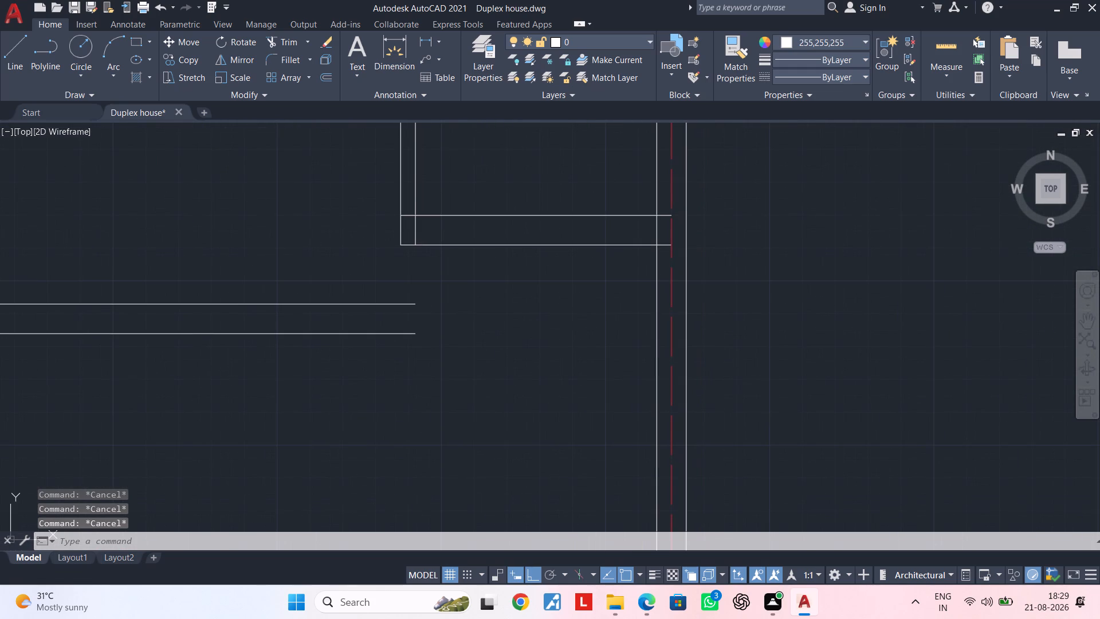
middle_click_drag(505, 344, 475, 346)
key("Escape")
key("Escape")
key("Escape")
key("Escape")
key("Escape")
key("Escape")
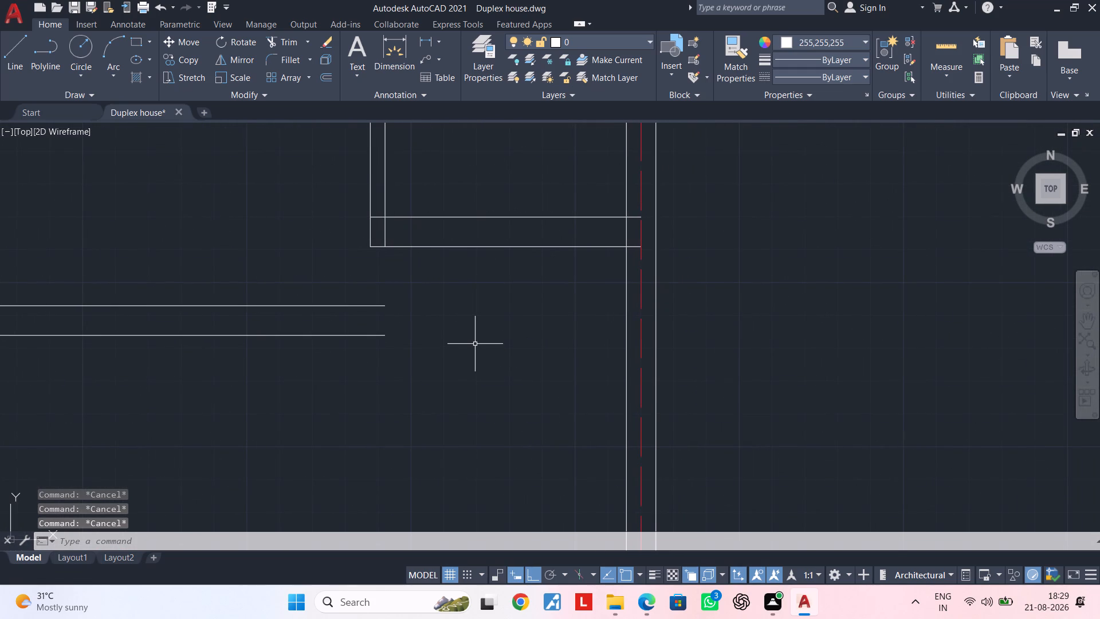
key("e")
key("x")
key("space")
left_click_drag(350, 272, 355, 300)
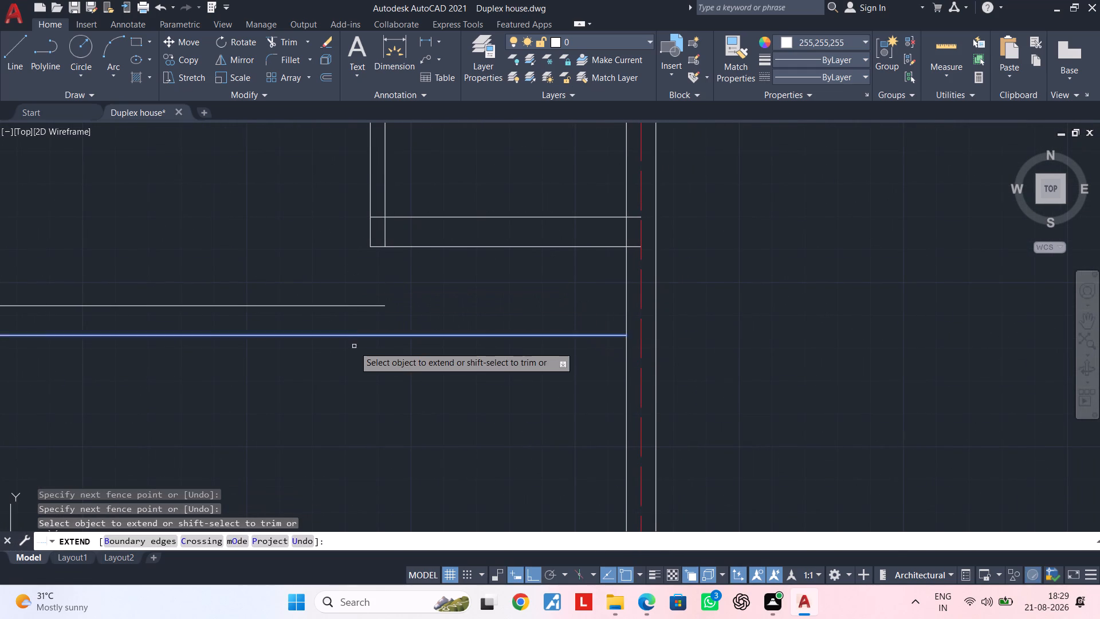
left_click_drag(355, 328, 355, 299)
left_click_drag(355, 309, 356, 345)
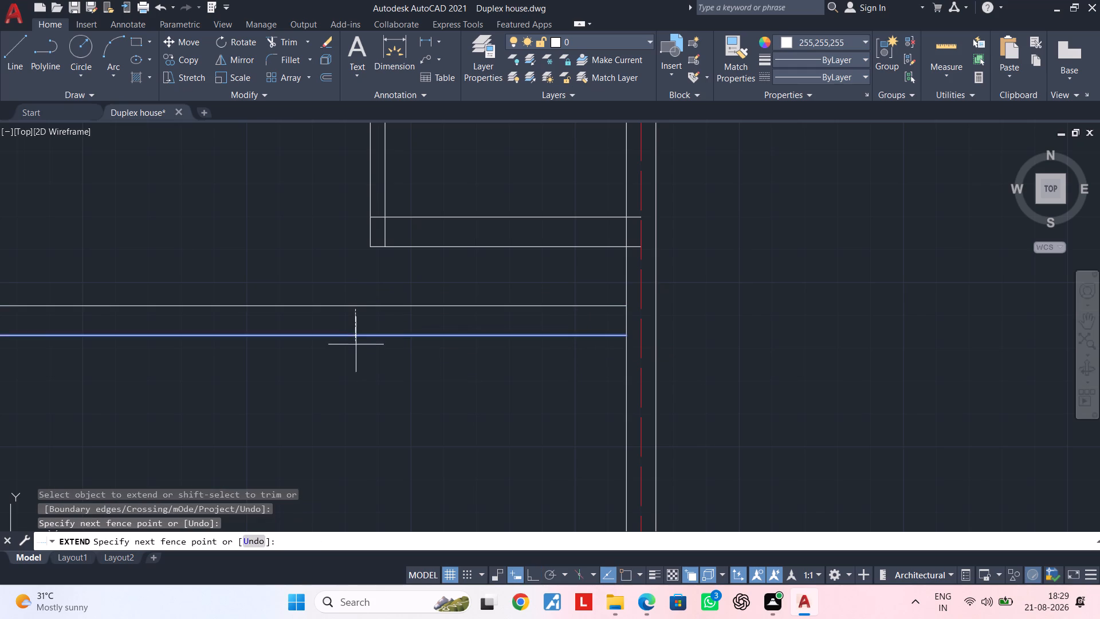
left_click_drag(356, 345, 356, 352)
left_click(571, 341)
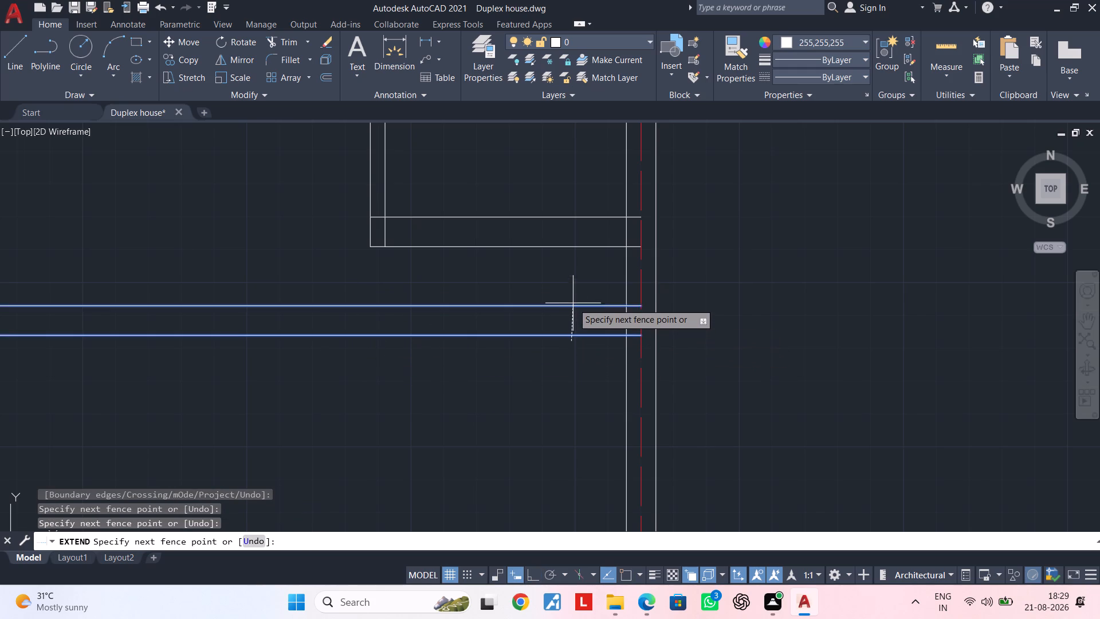
left_click(573, 299)
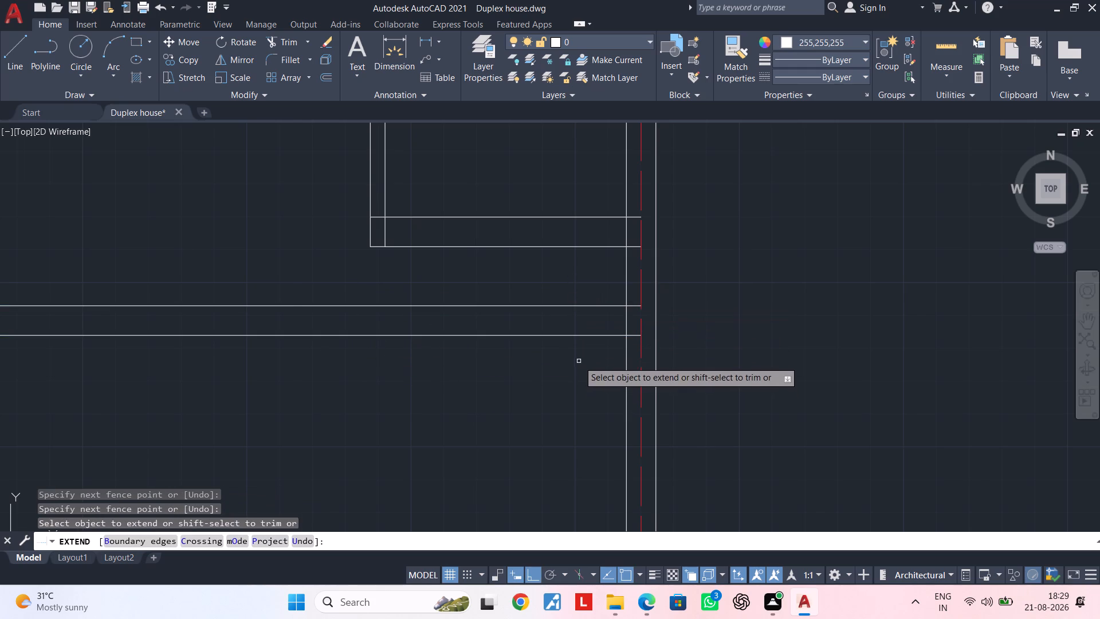
left_click(579, 361)
left_click(579, 298)
key("Escape")
key("Escape")
middle_click_drag(573, 366, 567, 368)
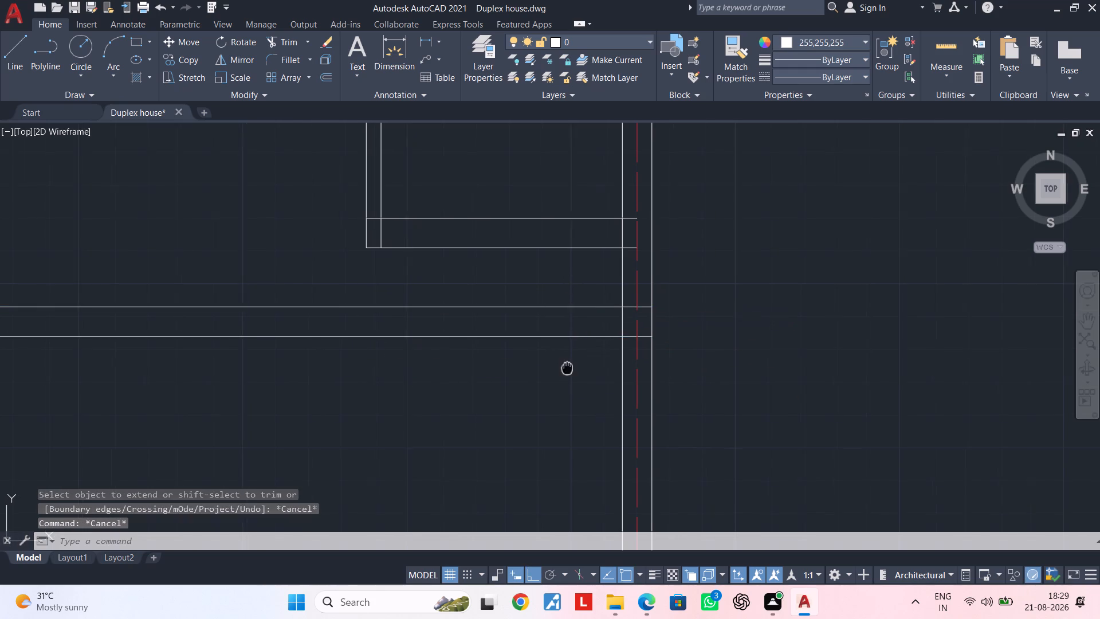
middle_click_drag(567, 368, 563, 369)
key("Escape")
key("Escape")
middle_click_drag(533, 372, 580, 365)
key("Escape")
key("Escape")
Extend the east face of the eastern vertical partition south to the south face of the new 9" wall.
key("e")
key("x")
key("space")
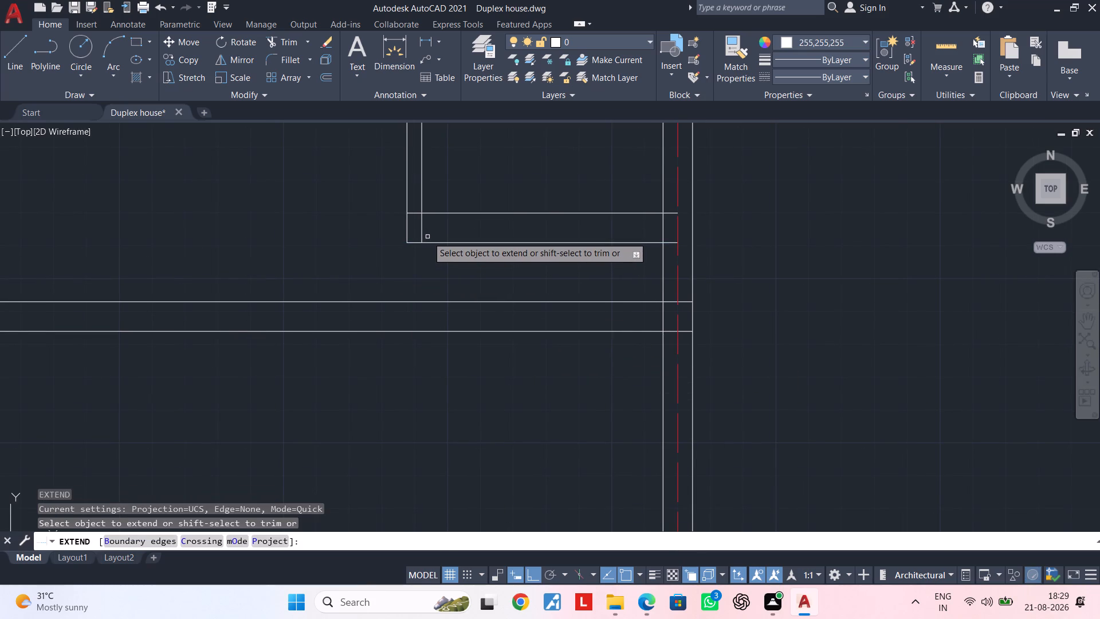
scroll(427, 237, "down", 2)
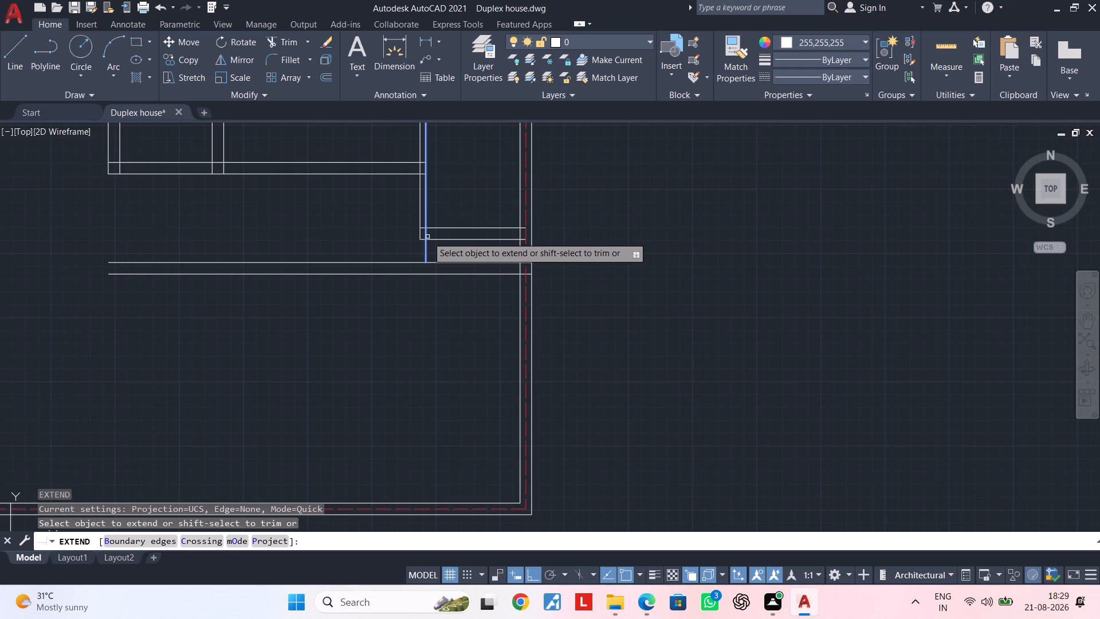
left_click(427, 237)
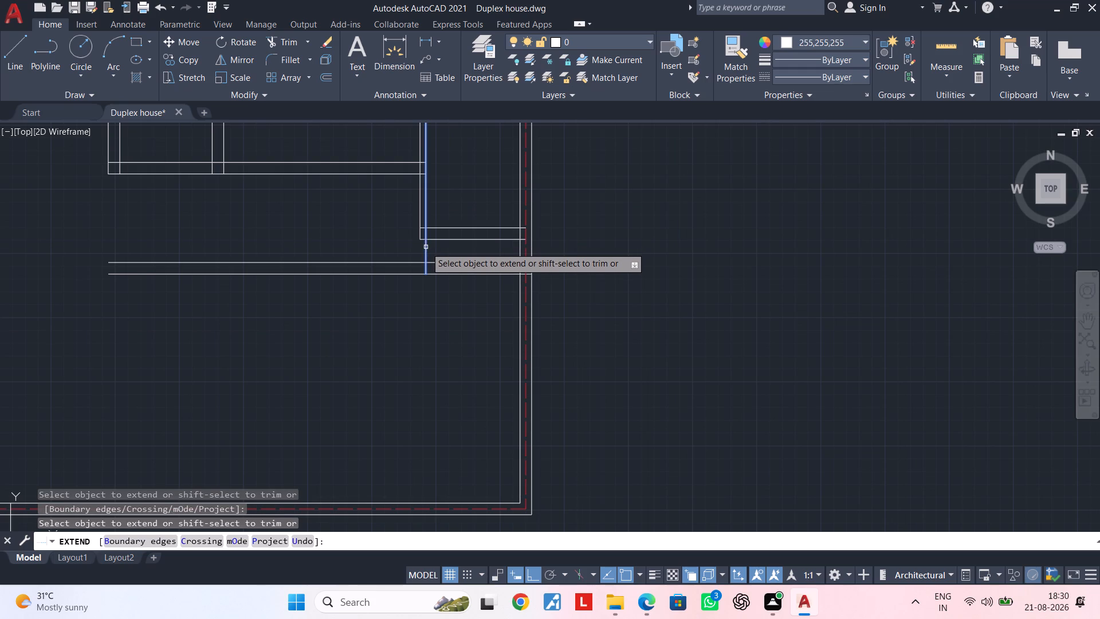
left_click(426, 247)
key("Escape")
key("Escape")
middle_click_drag(442, 246, 471, 241)
key("Escape")
Offset the west face of the eastern vertical partition 4.5" to the west.
scroll(471, 242, "up", 2)
middle_click_drag(471, 242, 542, 242)
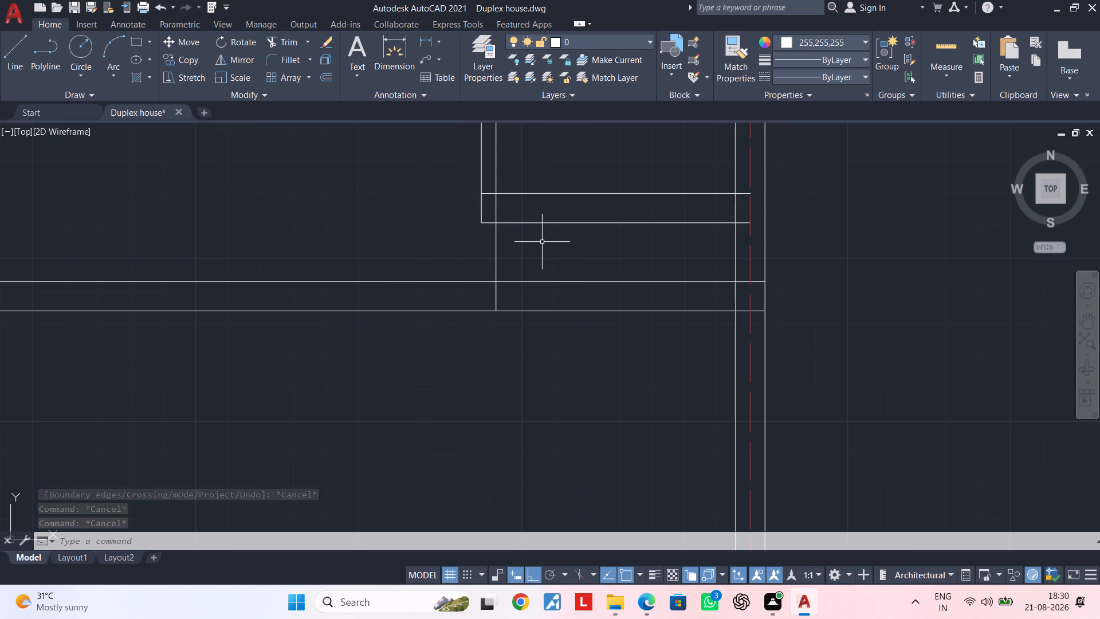
middle_click_drag(542, 242, 535, 386)
key("Escape")
key("Escape")
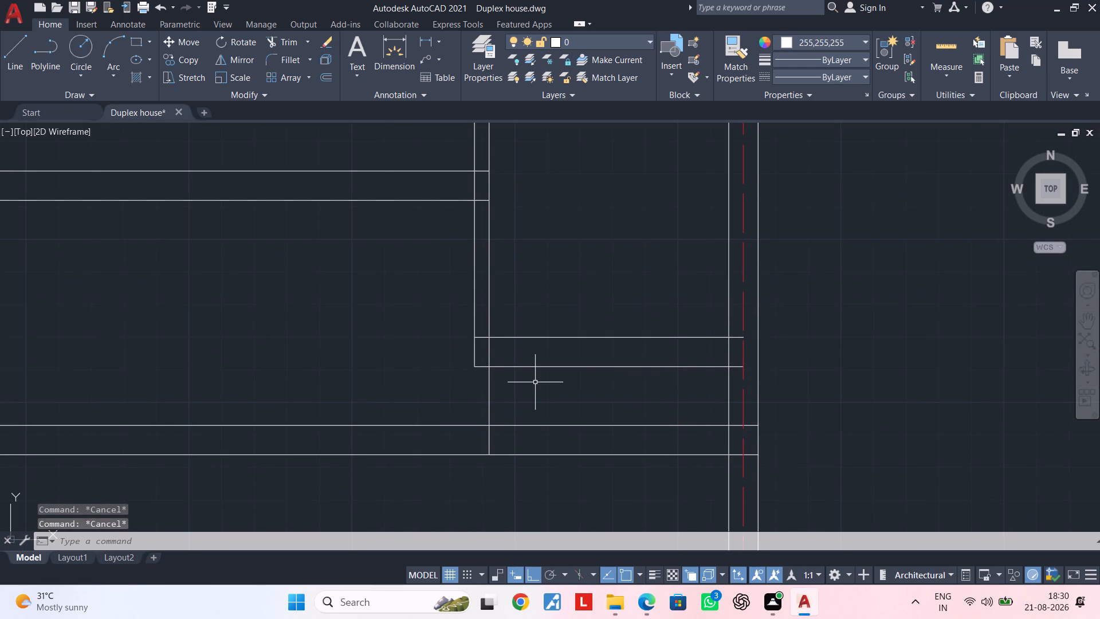
key("Escape")
middle_click_drag(535, 382, 551, 380)
key("Escape")
key("Escape")
key("Escape")
type("OF 4.5")
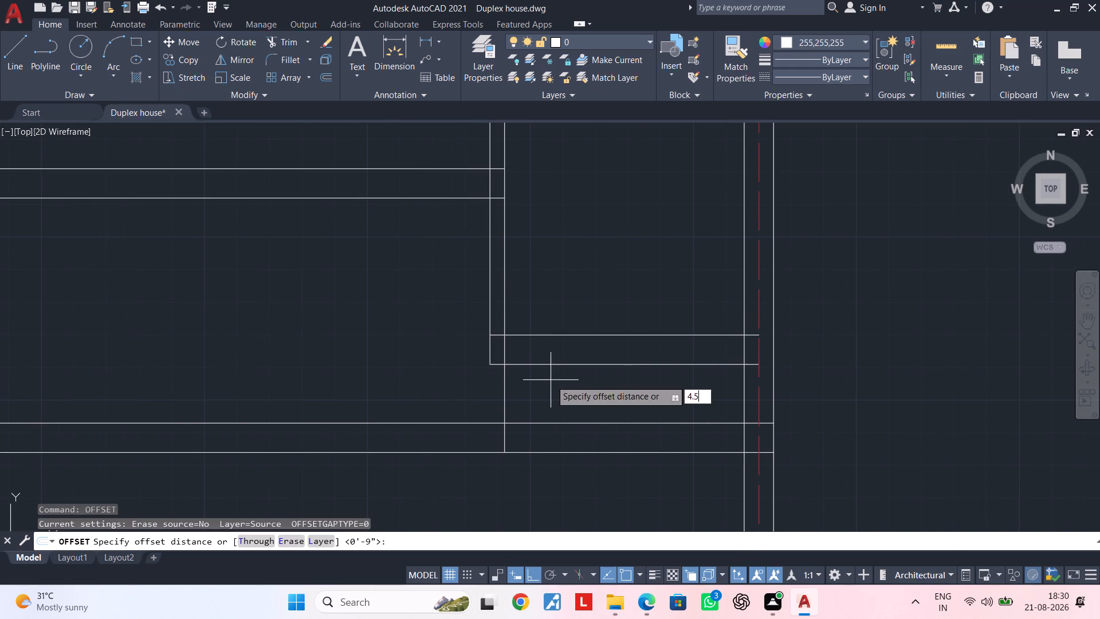
key("shift+quotedbl")
key("Return")
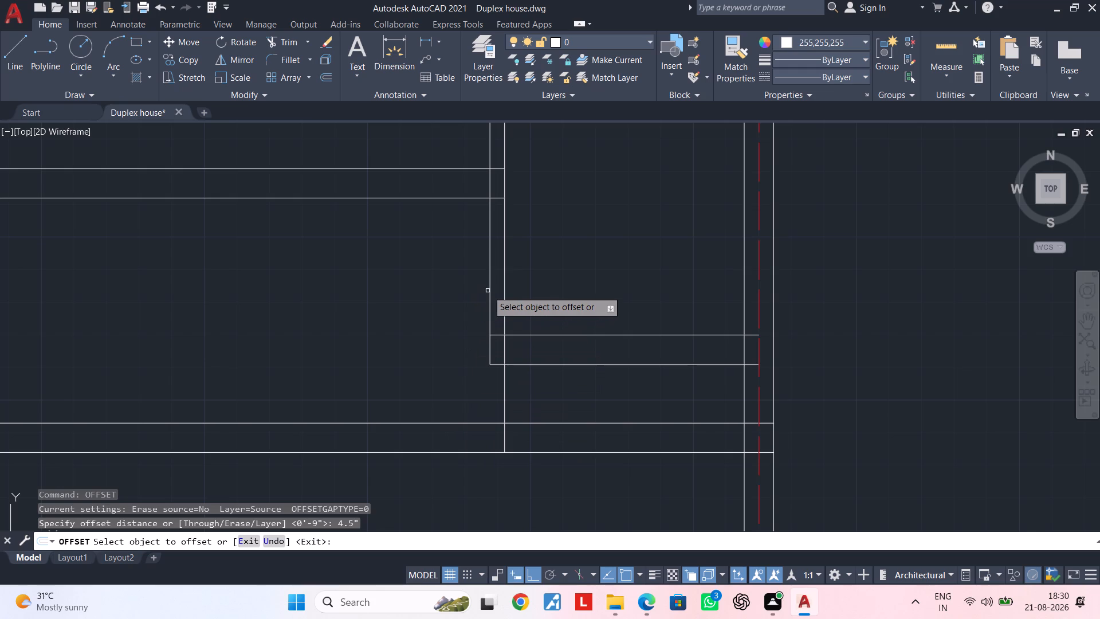
double_click(489, 291)
left_click(415, 296)
key("Escape")
key("Escape")
key("Escape")
Trim the offset line north of the upper horizontal wall's south face, the old partition face below that wall, and the overlaps at the junction.
type("TR")
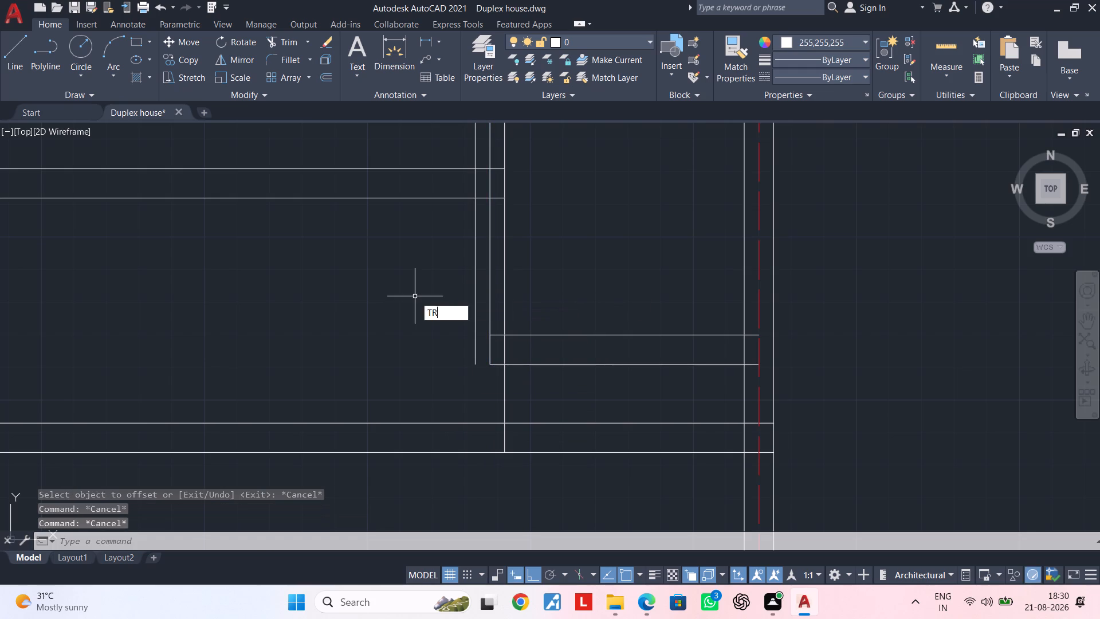
key("space")
left_click(474, 180)
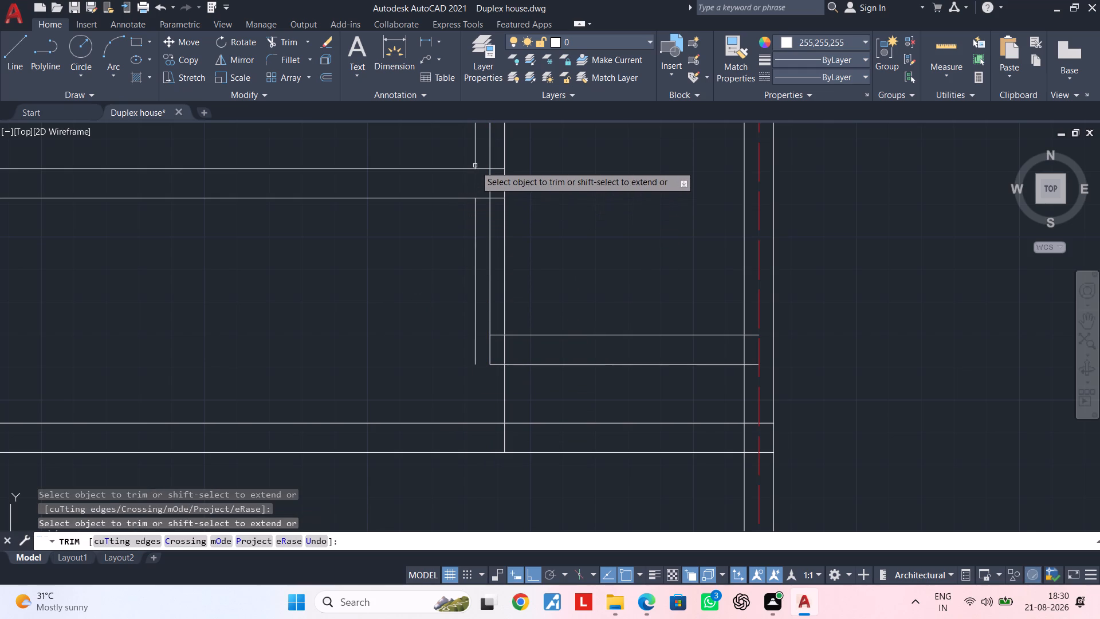
left_click(476, 156)
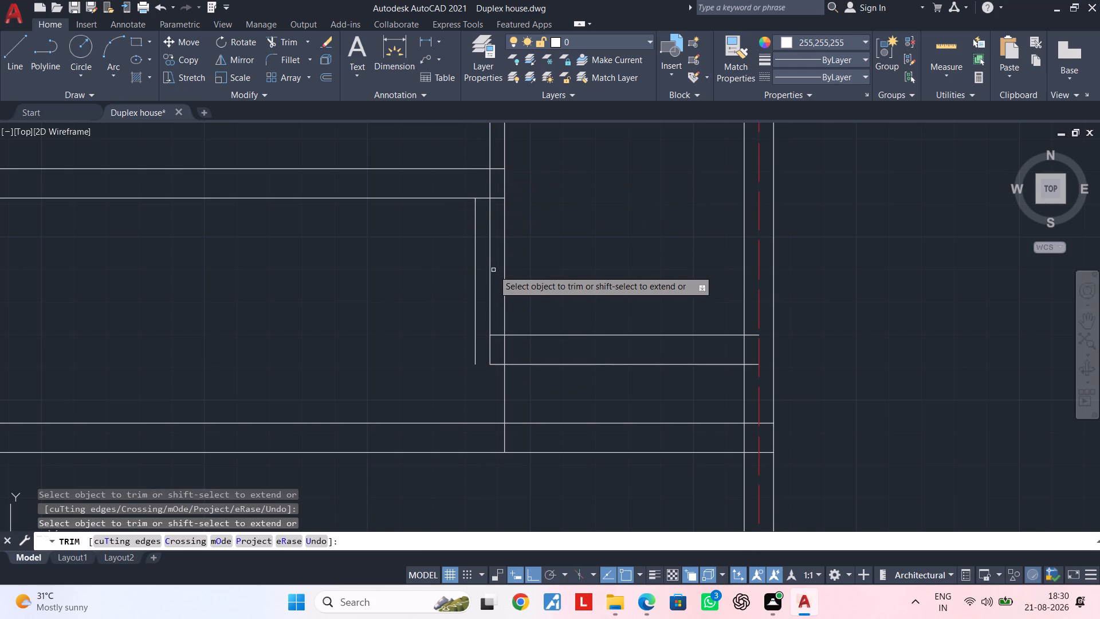
left_click(491, 266)
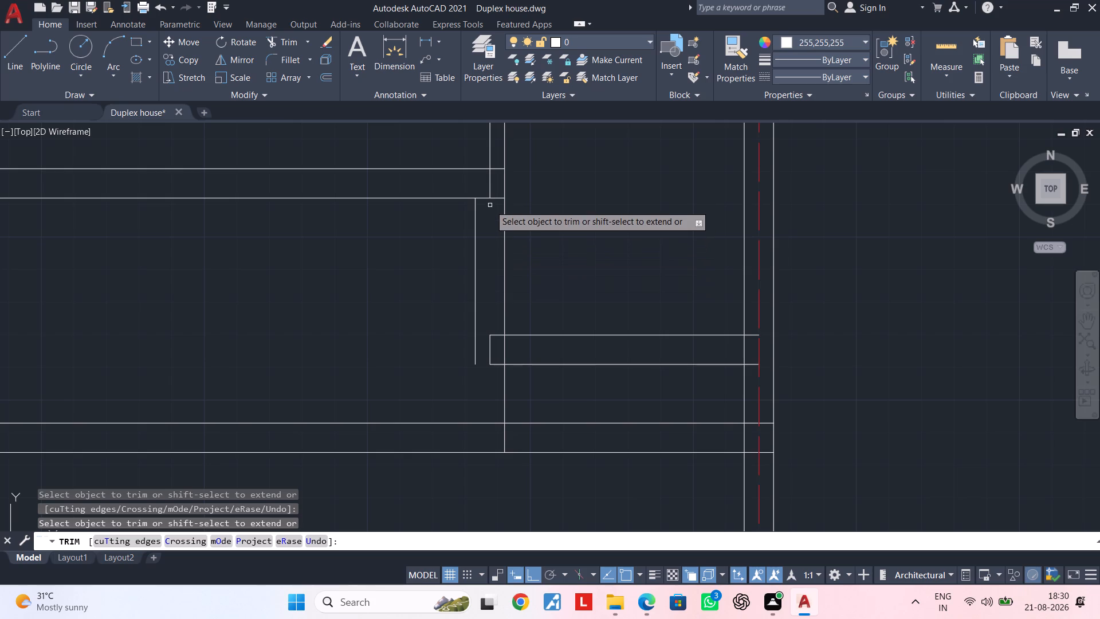
left_click(486, 182)
left_click(489, 182)
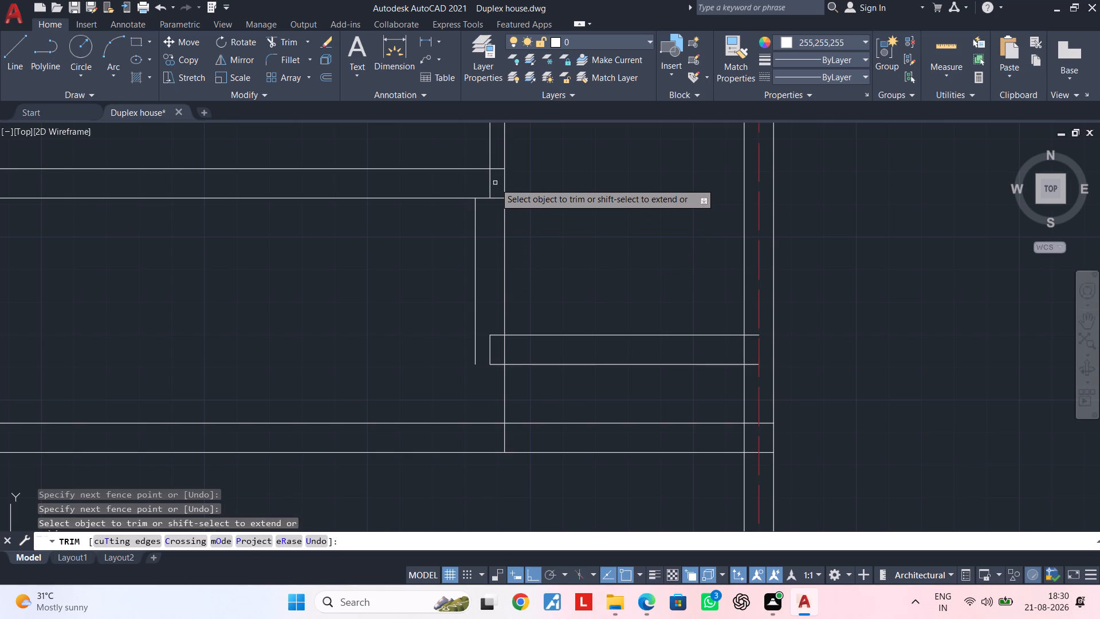
left_click(490, 184)
left_click(491, 199)
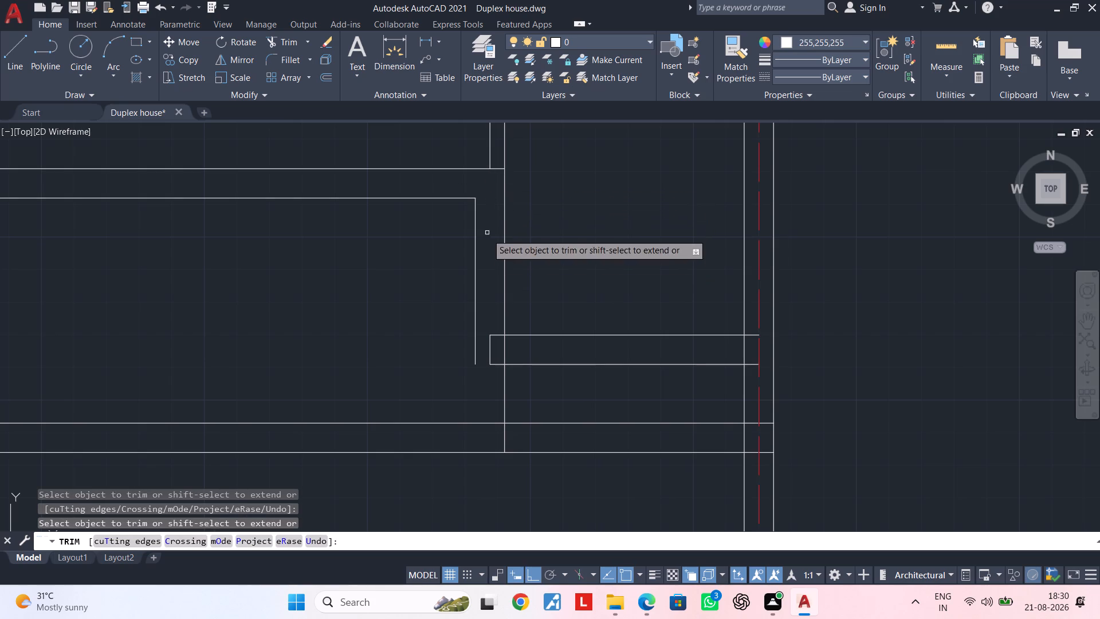
middle_click_drag(486, 246, 492, 205)
key("Escape")
key("Escape")
key("Escape")
Extend the new west face of the thickened vertical wall south to the north face of the southern 9" wall.
type("EX")
key("space")
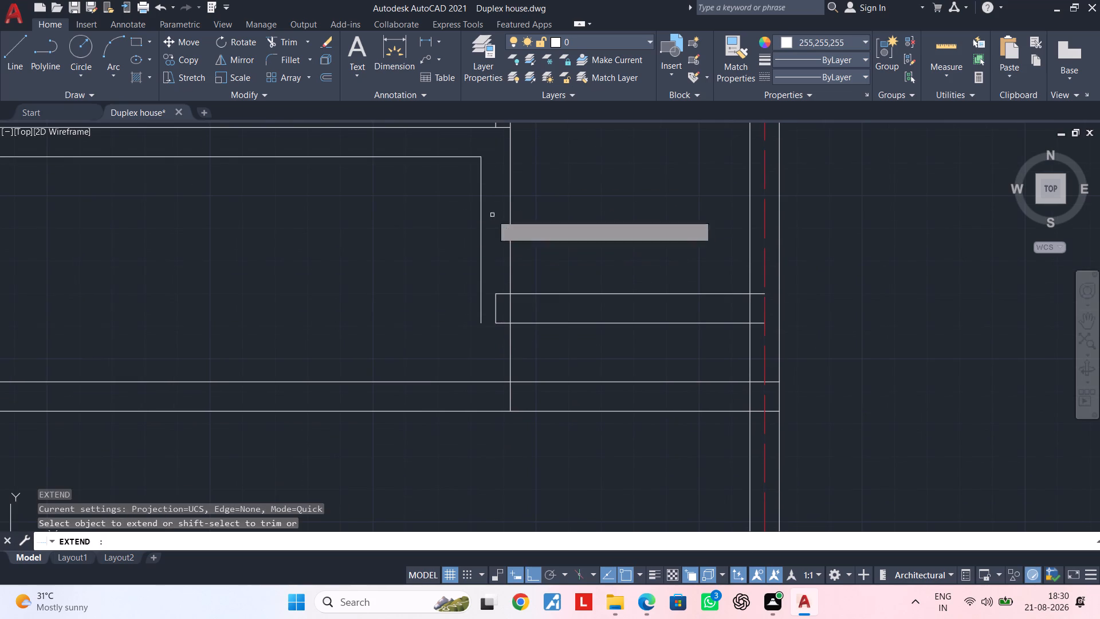
left_click(481, 269)
key("Escape")
key("Escape")
key("Escape")
key("Escape")
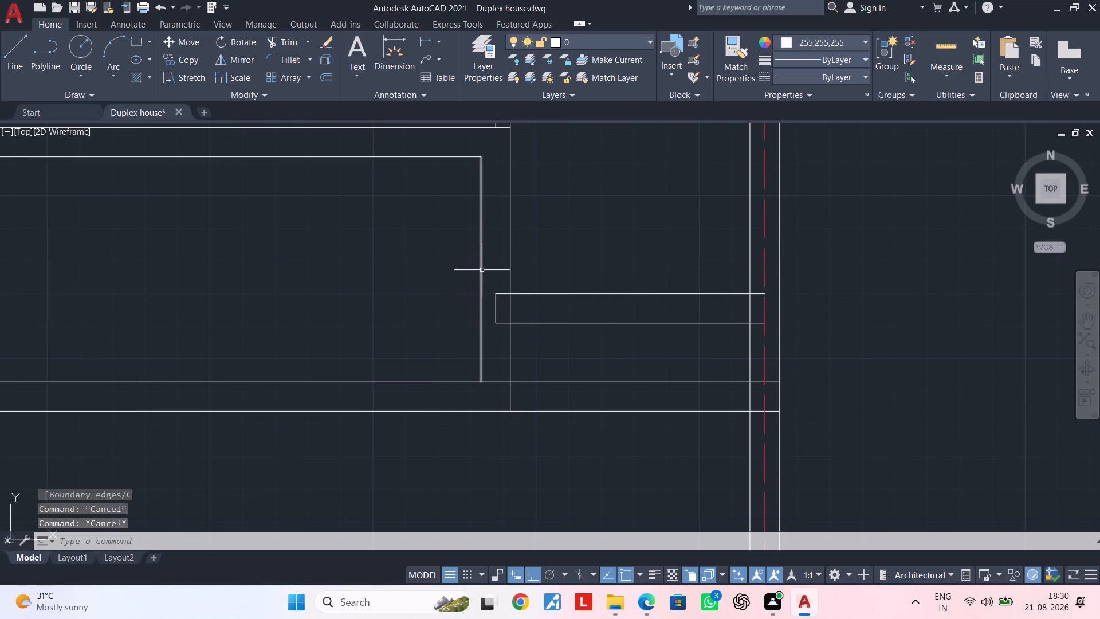
key("Escape")
Trim the leftover stubs inside the thickened vertical wall and open its east face at the short horizontal wall junction.
key("t")
type("R")
key("space")
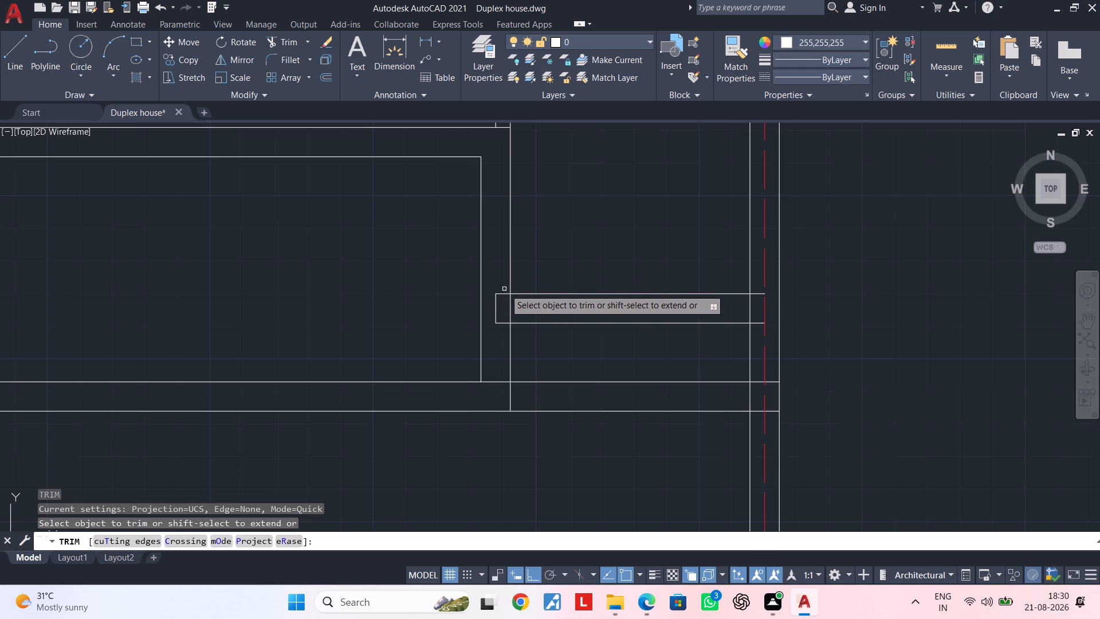
left_click(505, 291)
left_click(496, 303)
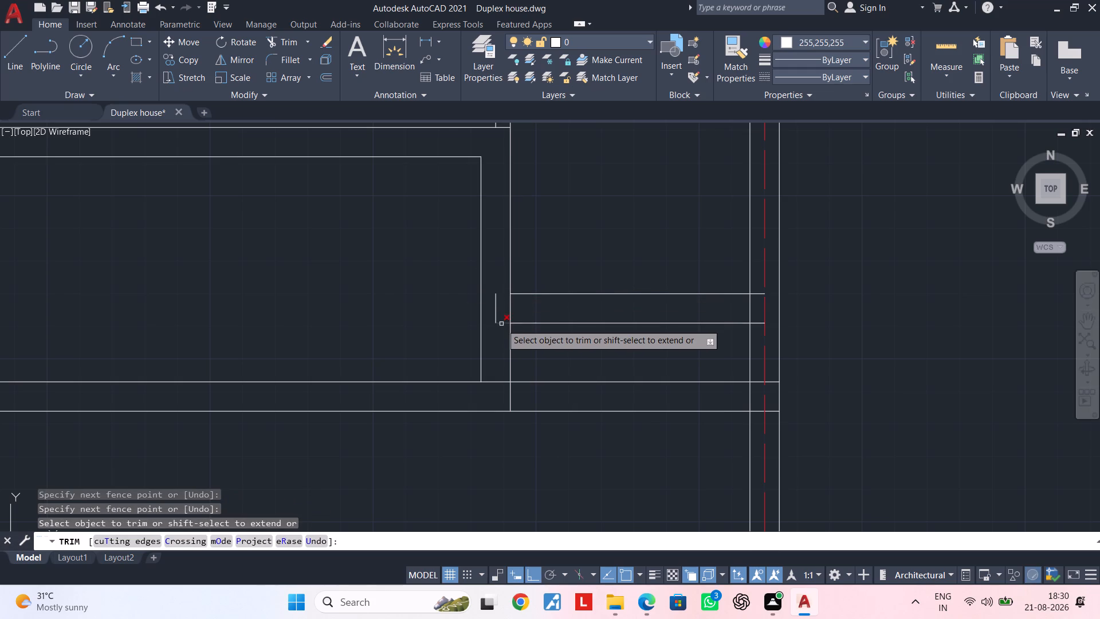
left_click(501, 324)
left_click(494, 310)
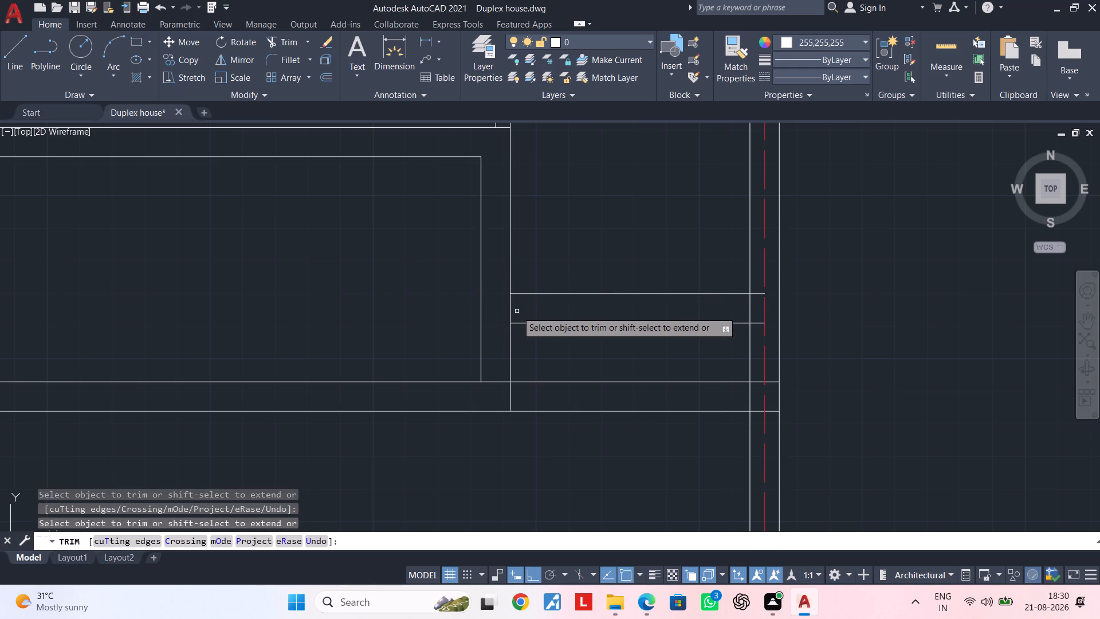
left_click(512, 311)
Trim both lines of the southern 9" wall between the thickened vertical wall and the eastern boundary wall's inner face.
scroll(528, 311, "down", 1)
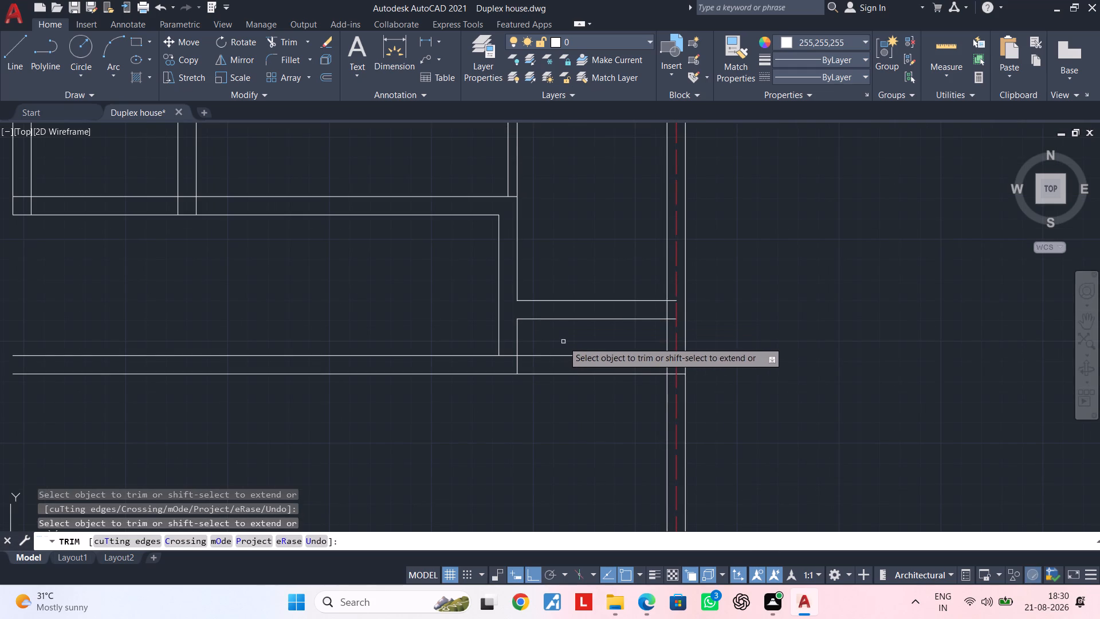
left_click(564, 342)
left_click(563, 387)
middle_click_drag(587, 381, 640, 401)
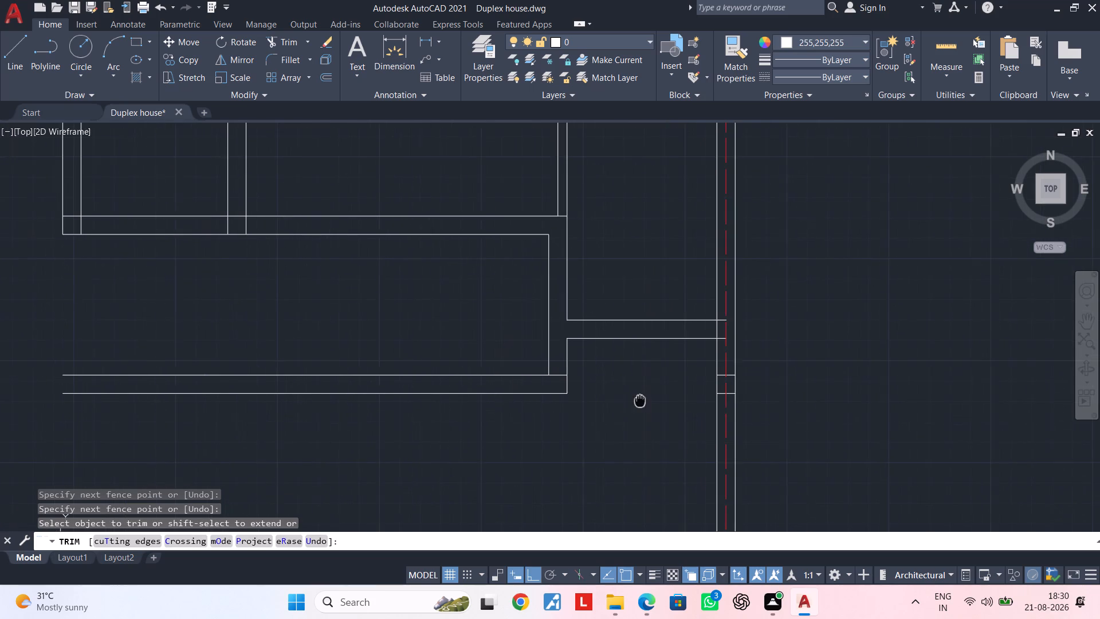
middle_click_drag(640, 401, 641, 401)
middle_click_drag(630, 394, 696, 368)
scroll(638, 369, "up", 1)
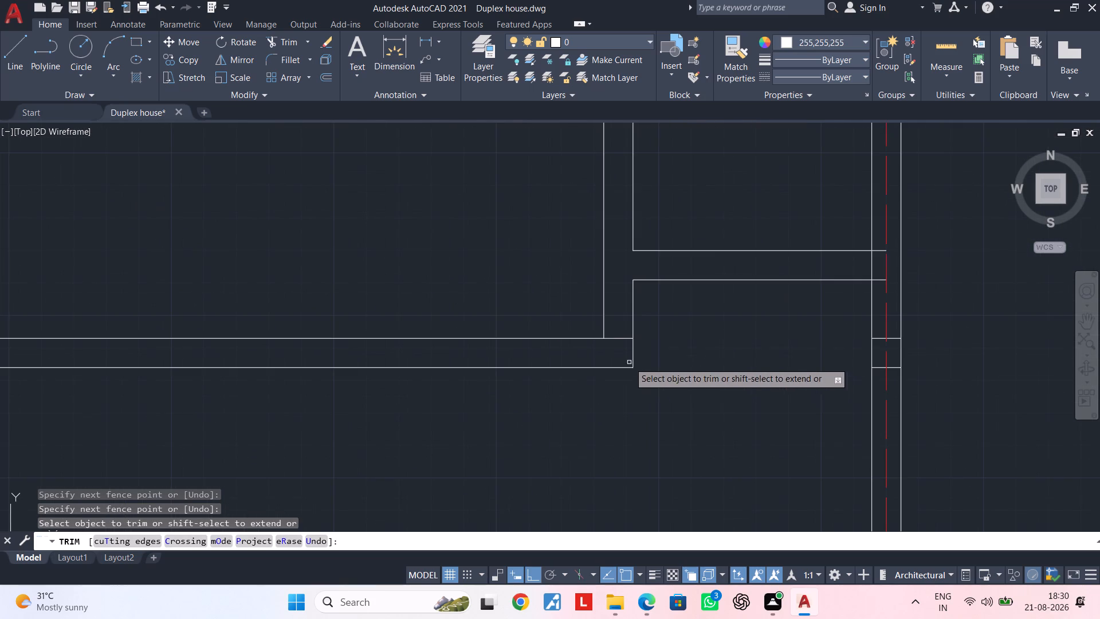
Trim the stub of the southern 9" wall's north face inside its corner with the thickened vertical wall.
double_click(616, 336)
scroll(594, 340, "down", 4)
middle_click_drag(541, 367, 661, 359)
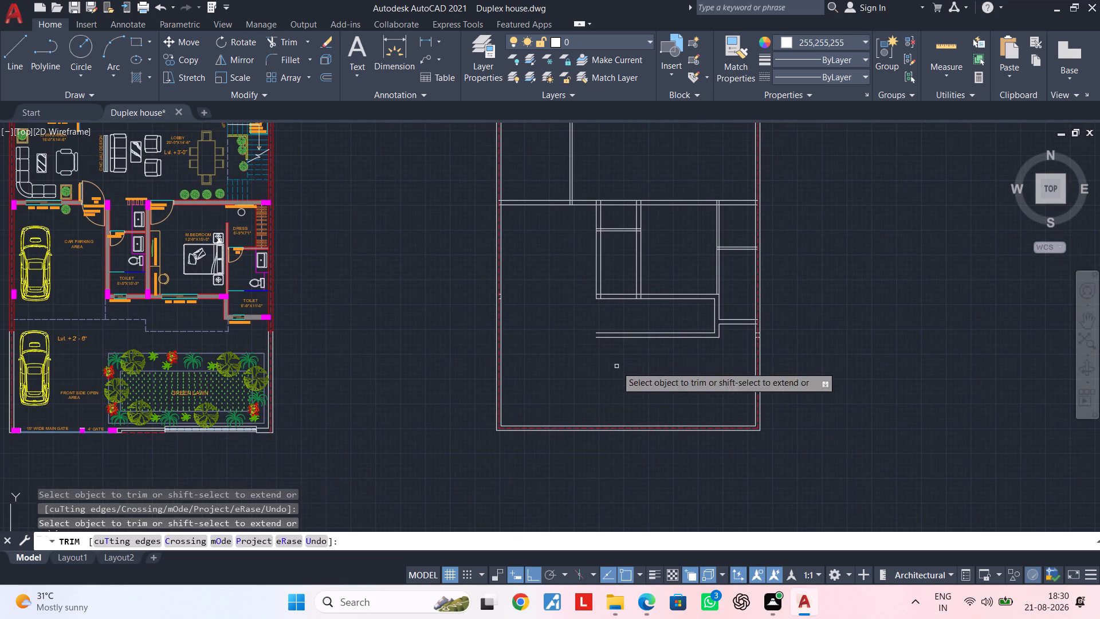
key("Escape")
key("Escape")
key("Escape")
key("Escape")
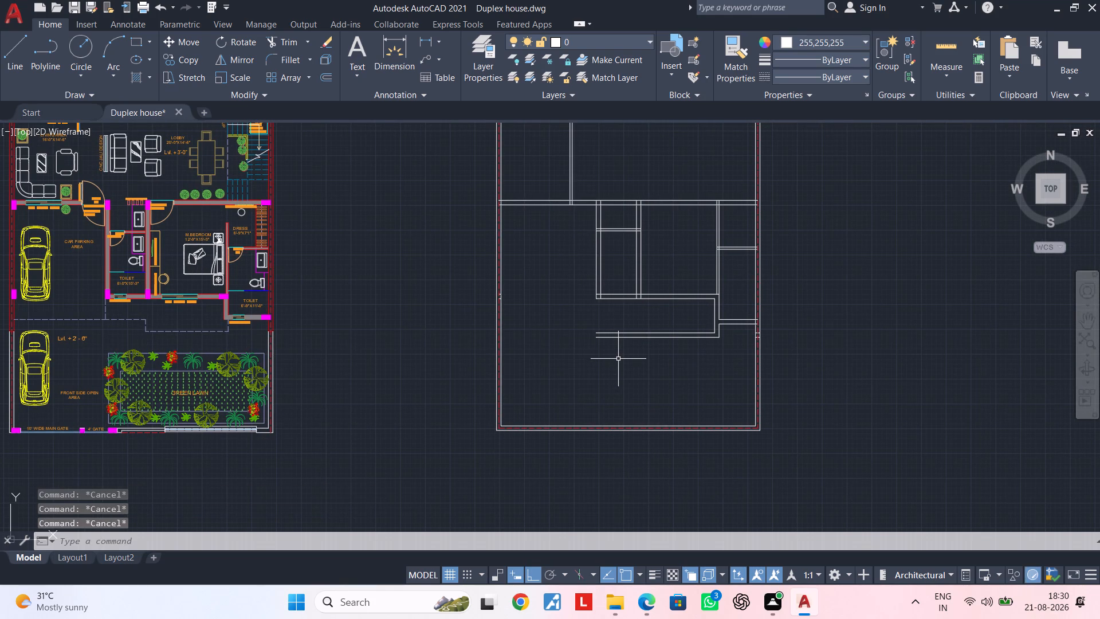
key("Escape")
key("Escape")
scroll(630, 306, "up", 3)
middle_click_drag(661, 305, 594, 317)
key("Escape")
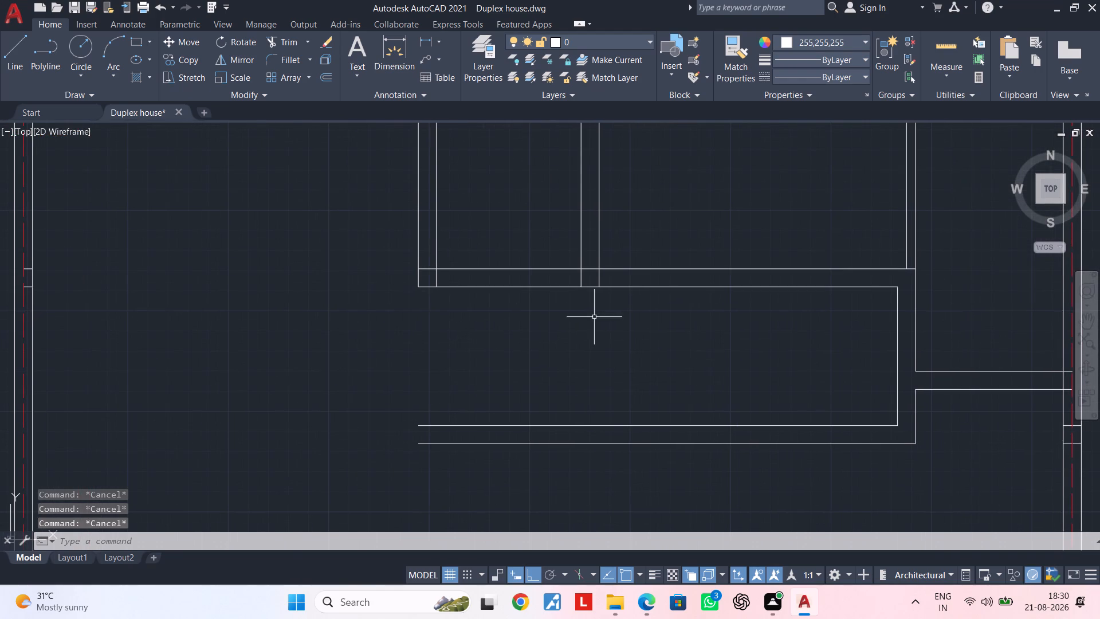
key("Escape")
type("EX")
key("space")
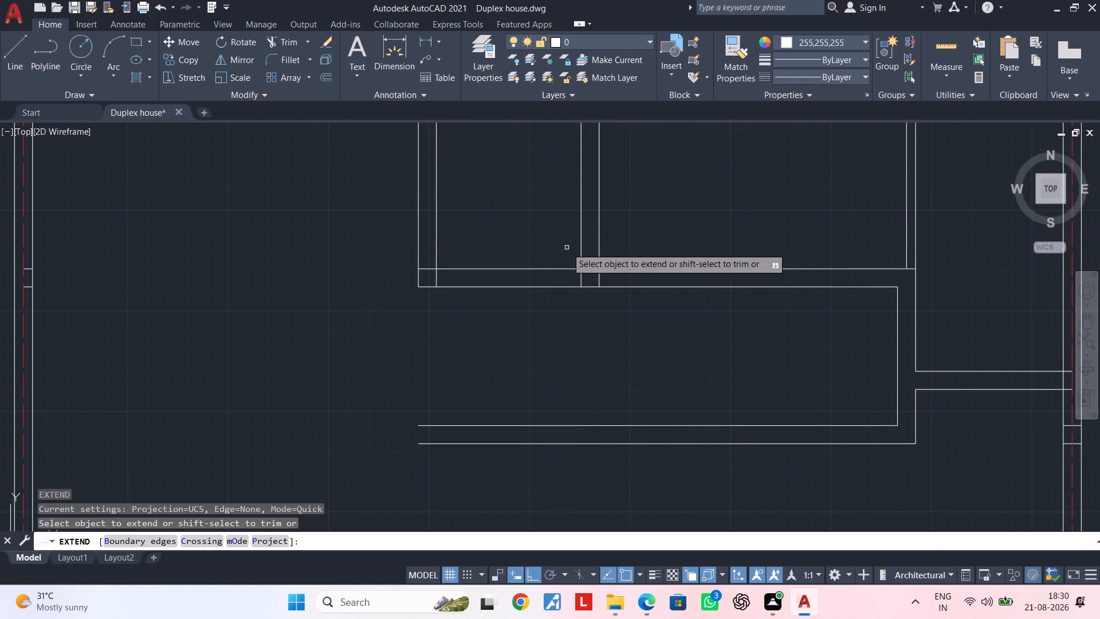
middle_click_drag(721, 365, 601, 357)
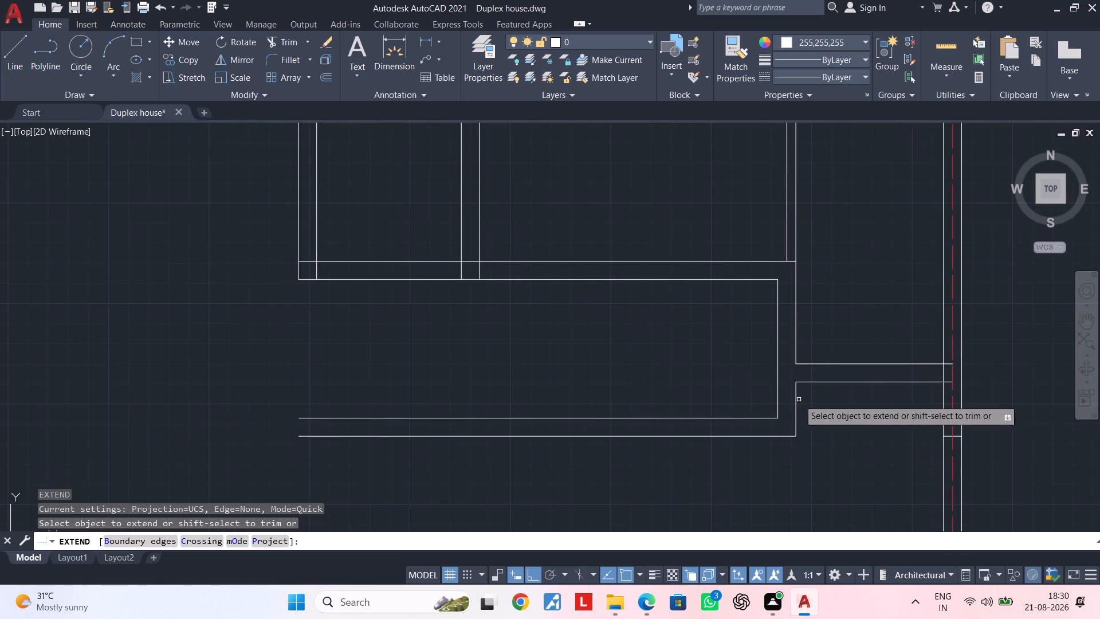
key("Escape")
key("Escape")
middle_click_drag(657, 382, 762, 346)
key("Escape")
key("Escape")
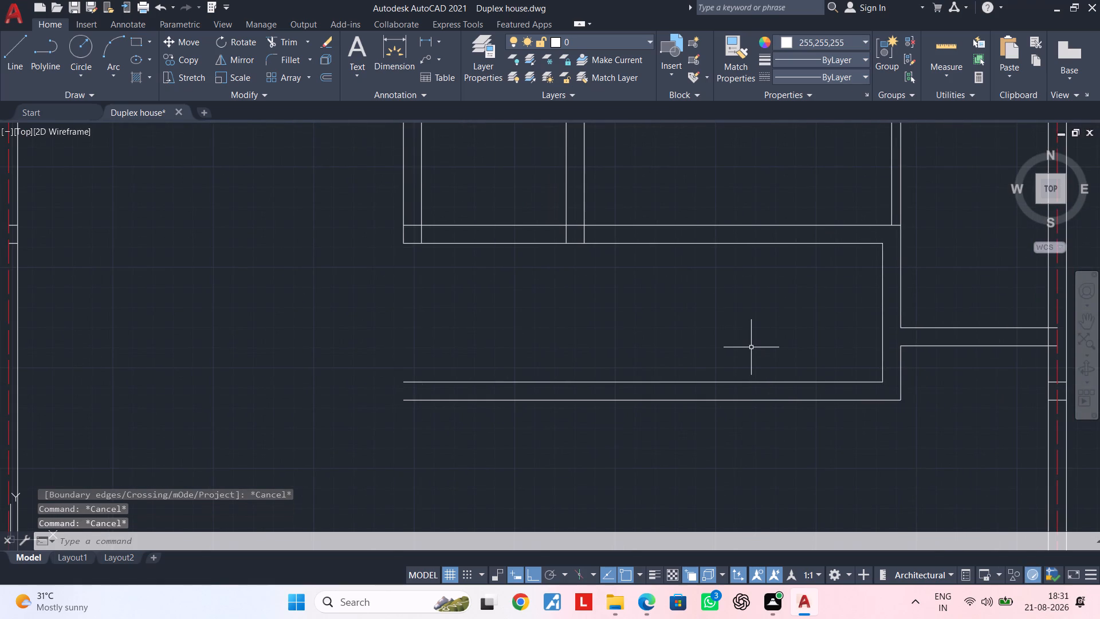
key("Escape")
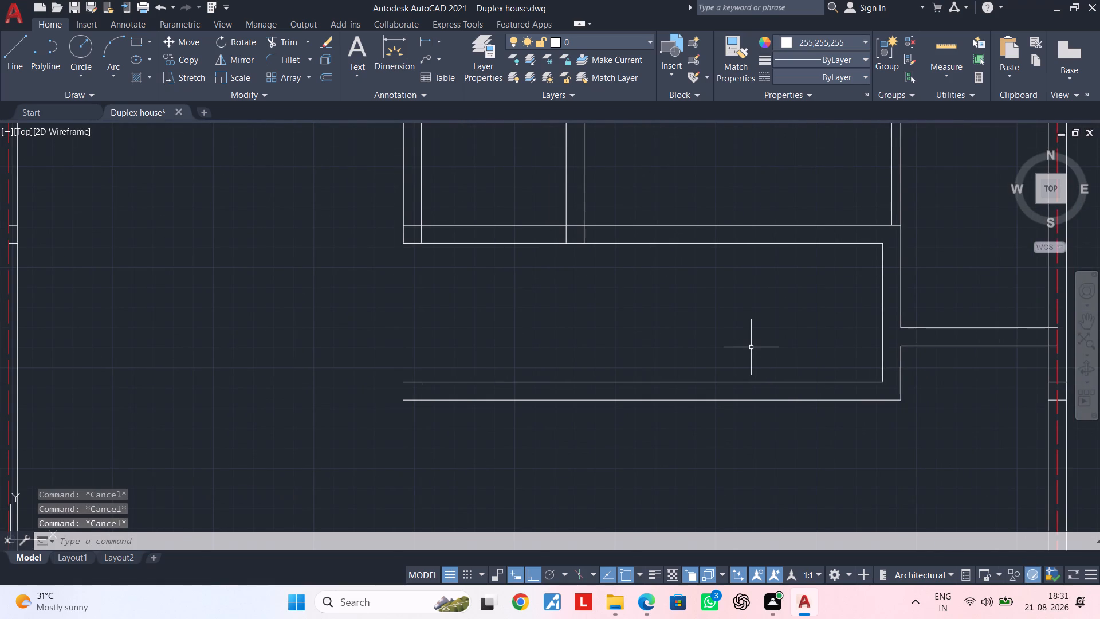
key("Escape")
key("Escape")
Draw a horizontal line west from the thickened vertical wall's west face, aligned with the short eastern wall's south face.
type("L")
key("space")
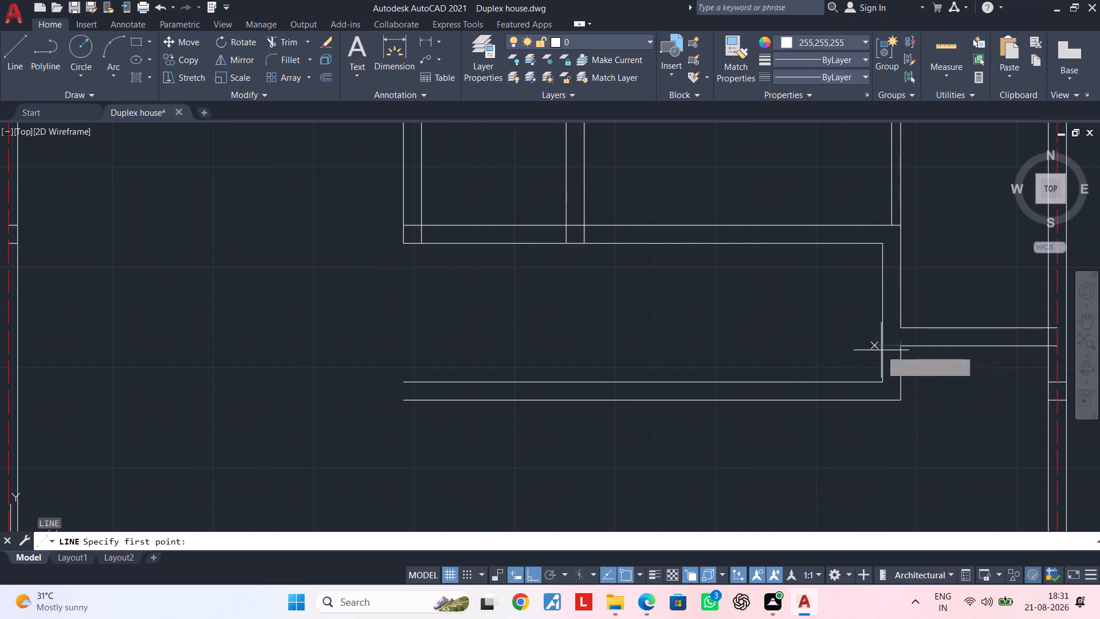
left_click(885, 349)
left_click(234, 354)
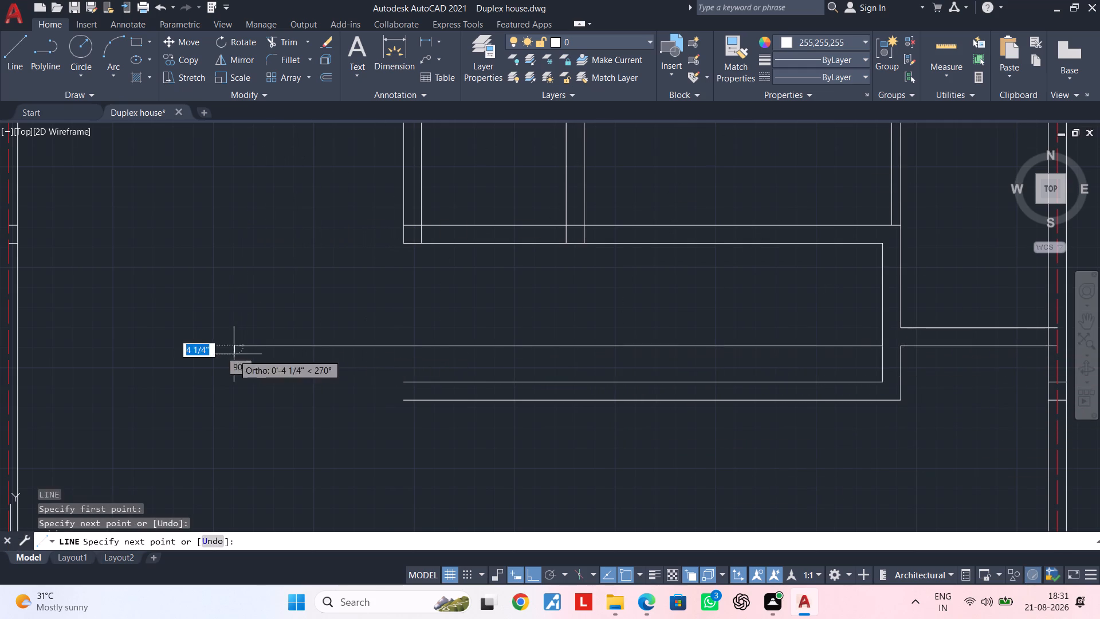
key("Escape")
key("Escape")
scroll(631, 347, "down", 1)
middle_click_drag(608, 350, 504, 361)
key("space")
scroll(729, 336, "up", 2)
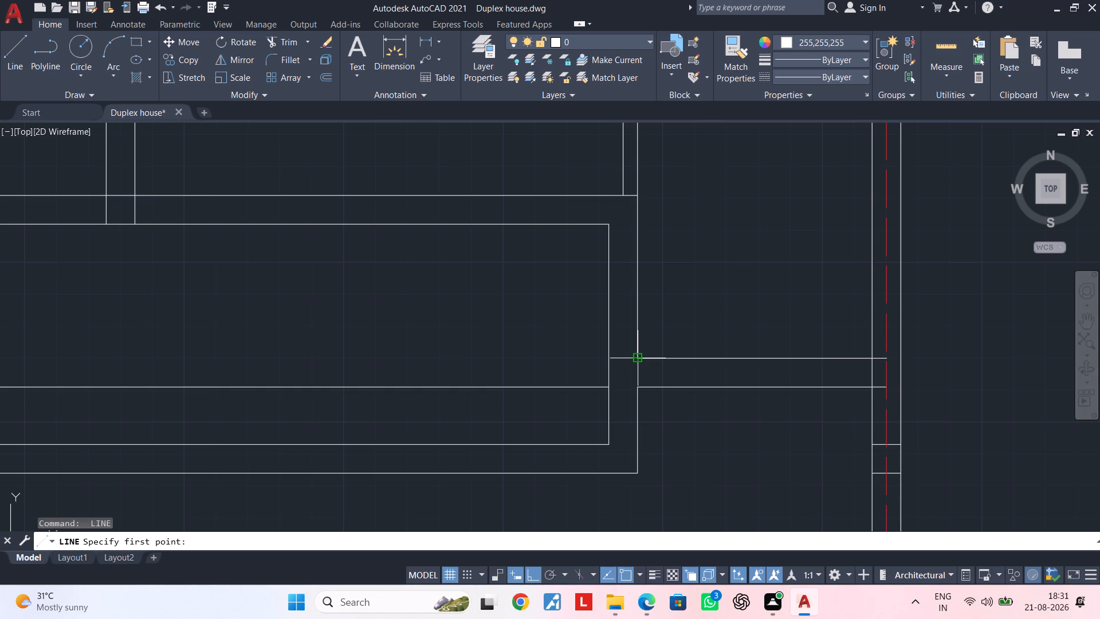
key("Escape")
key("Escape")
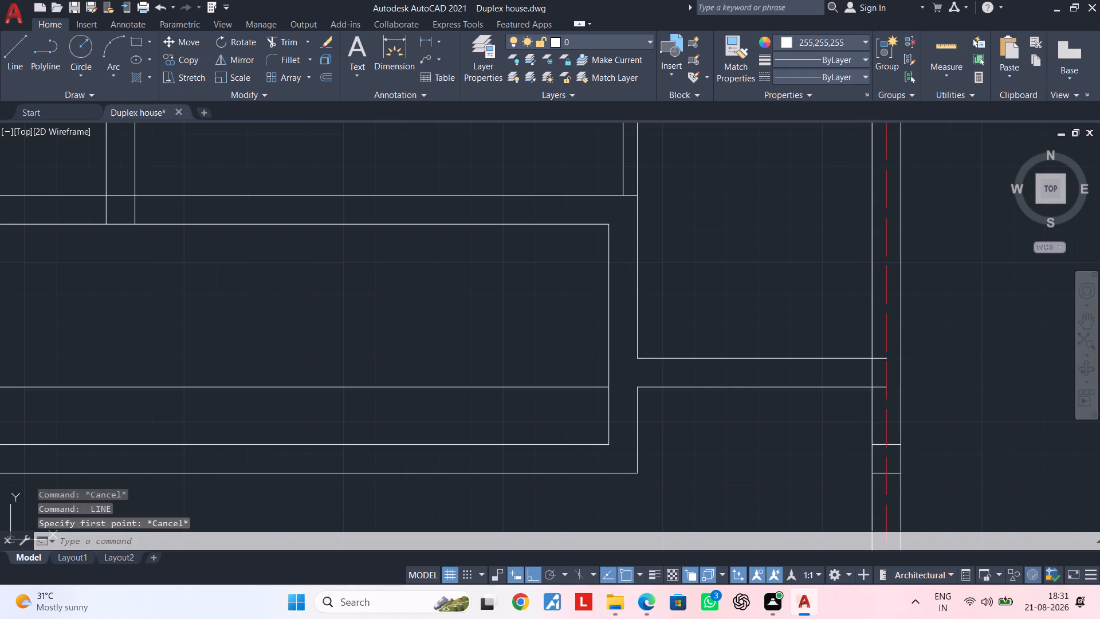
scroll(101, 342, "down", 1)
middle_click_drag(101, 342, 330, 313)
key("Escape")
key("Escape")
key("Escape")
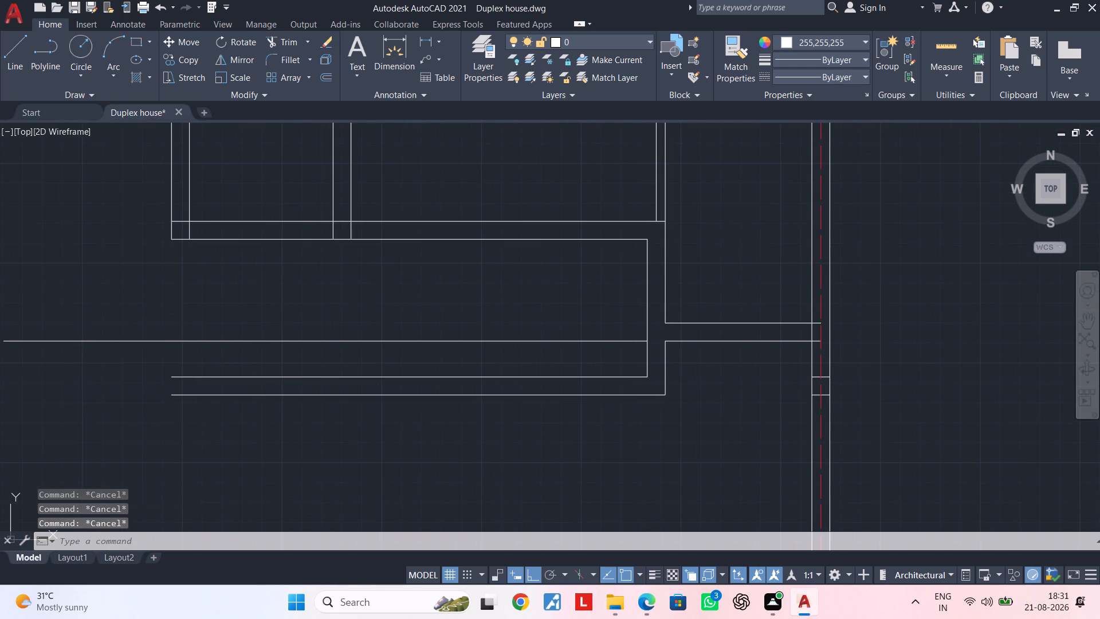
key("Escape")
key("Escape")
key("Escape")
Draw a vertical line about 2'-3" long from the new horizontal line to the southern wall's south face, aligned with the middle partition's east face.
key("l")
key("space")
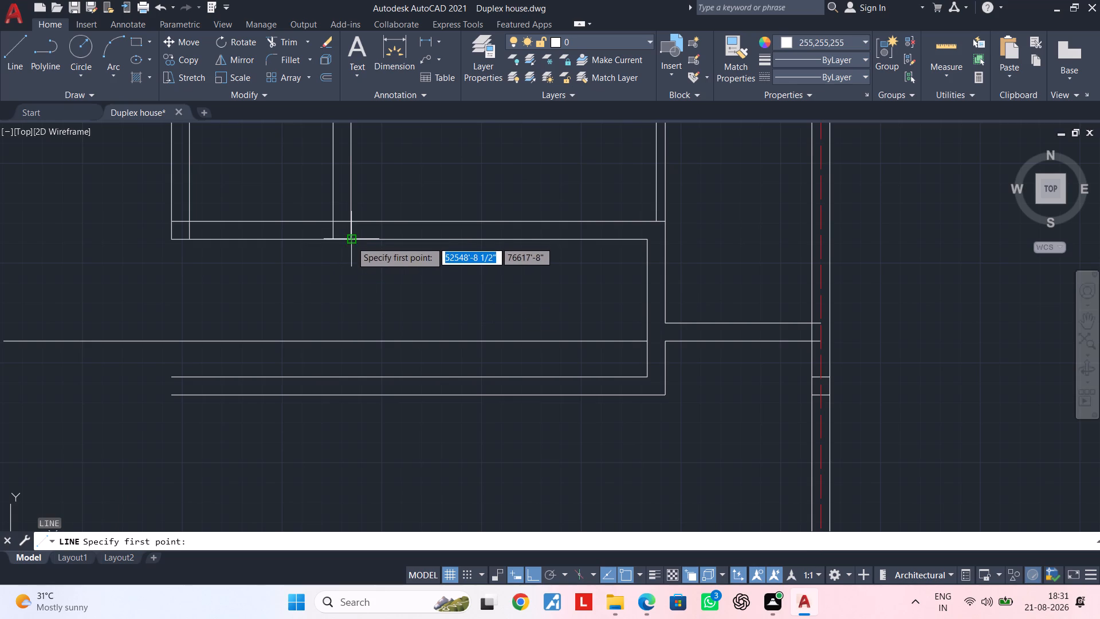
left_click(348, 342)
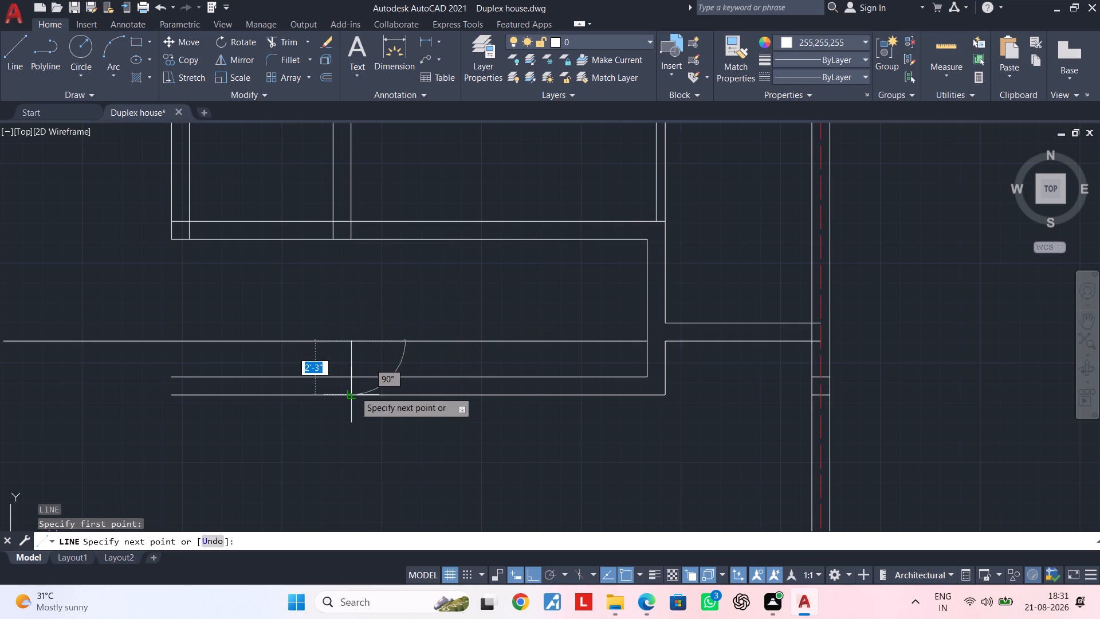
left_click(354, 399)
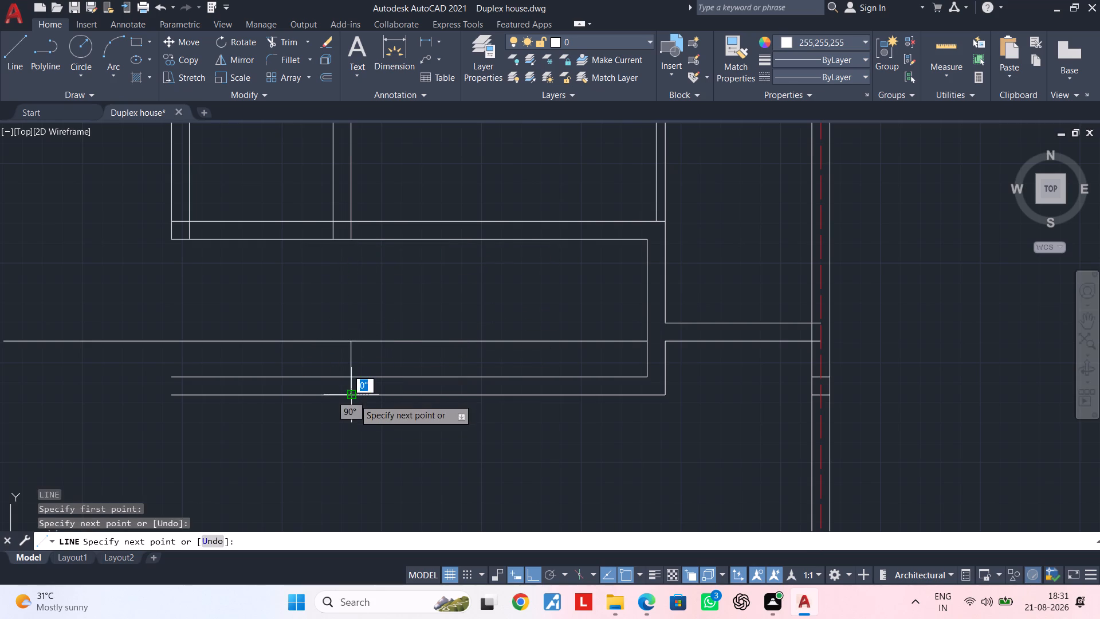
key("Escape")
key("Escape")
key("Escape")
key("Escape")
middle_click_drag(383, 401, 446, 416)
key("Escape")
key("Escape")
key("Escape")
key("Escape")
key("Escape")
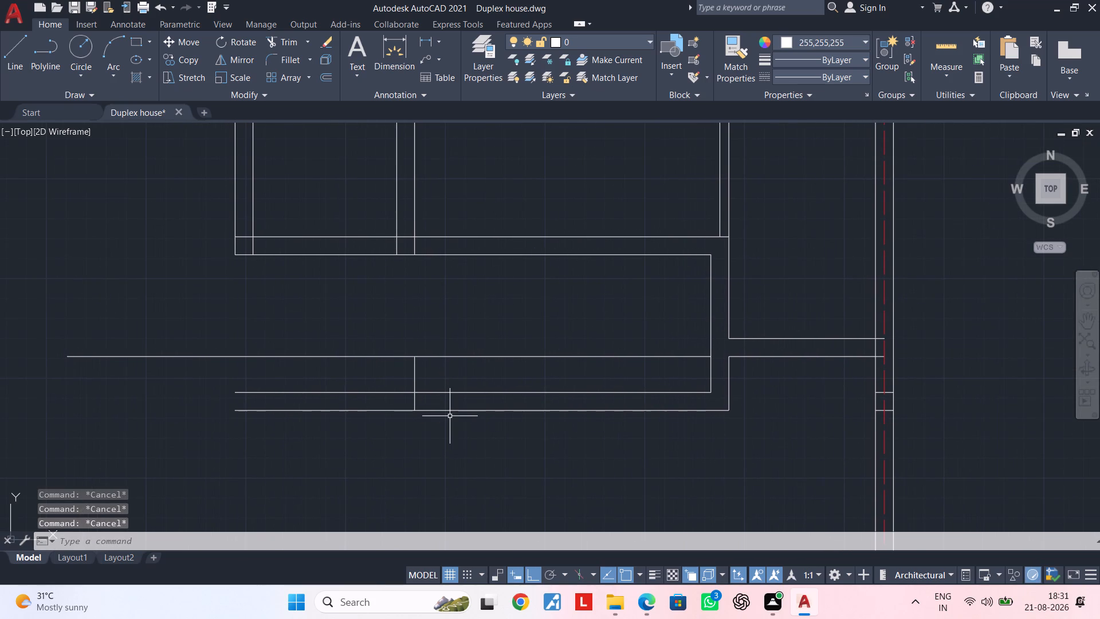
key("Escape")
key("Escape")
key("Escape")
Trim the new horizontal line east of the short vertical line, and both southern wall faces west of it.
key("t")
type("R")
key("space")
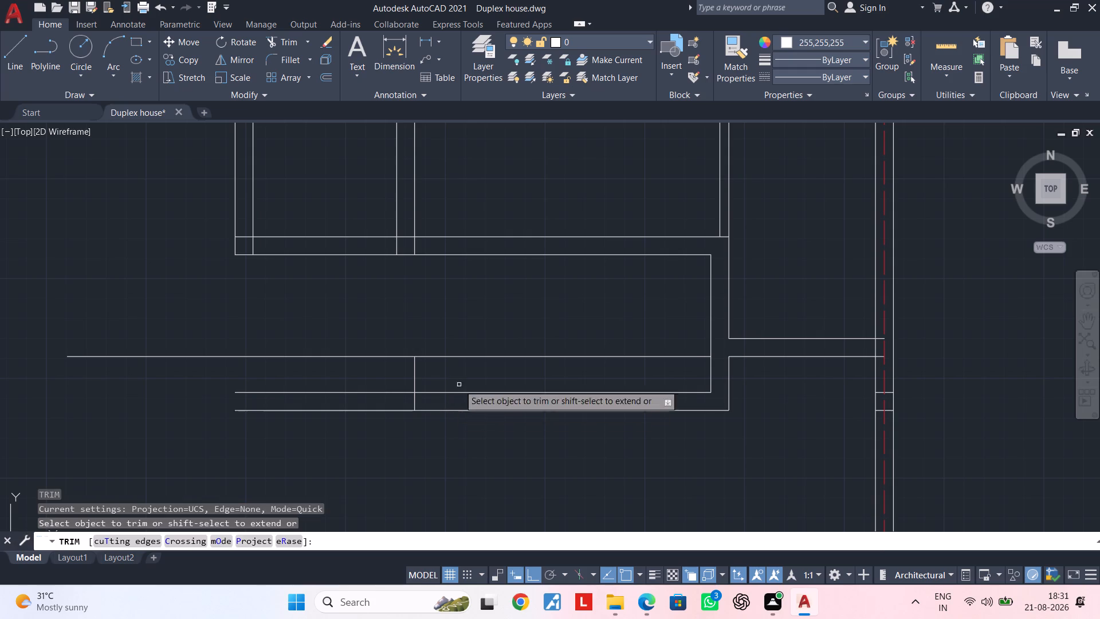
double_click(478, 356)
middle_click_drag(480, 364, 502, 345)
left_click(378, 361)
double_click(373, 409)
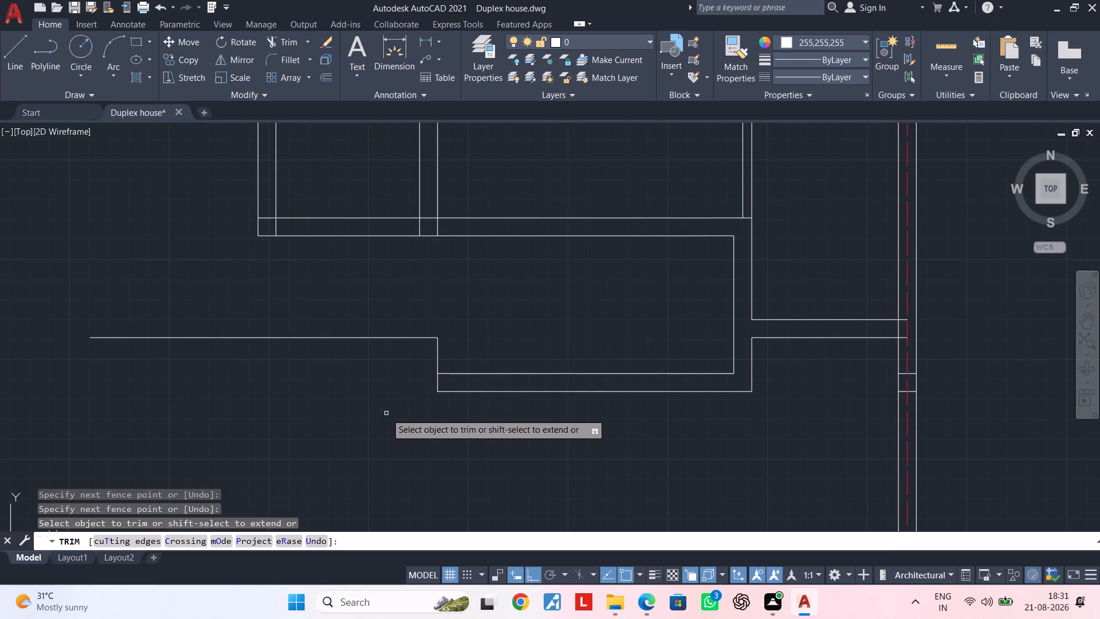
middle_click_drag(416, 418, 506, 415)
key("Escape")
key("Escape")
key("Escape")
key("Escape")
key("Escape")
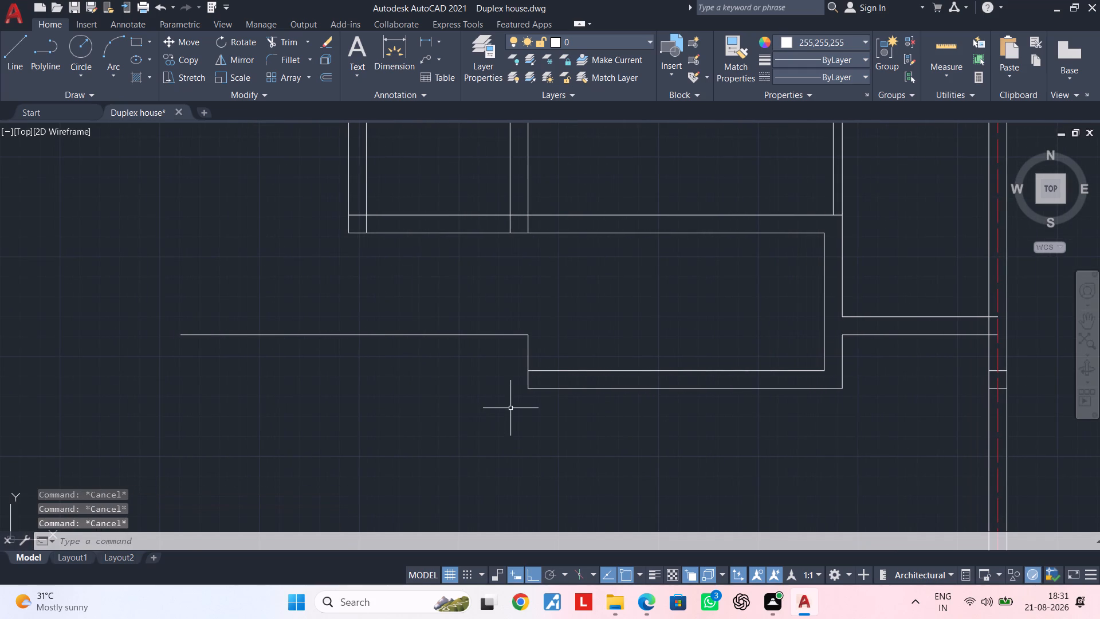
key("Escape")
key("Escape")
key("Escape")
key("Escape")
key("Escape")
Offset the short vertical line 9" to the west.
type("OF 9\"")
key("Return")
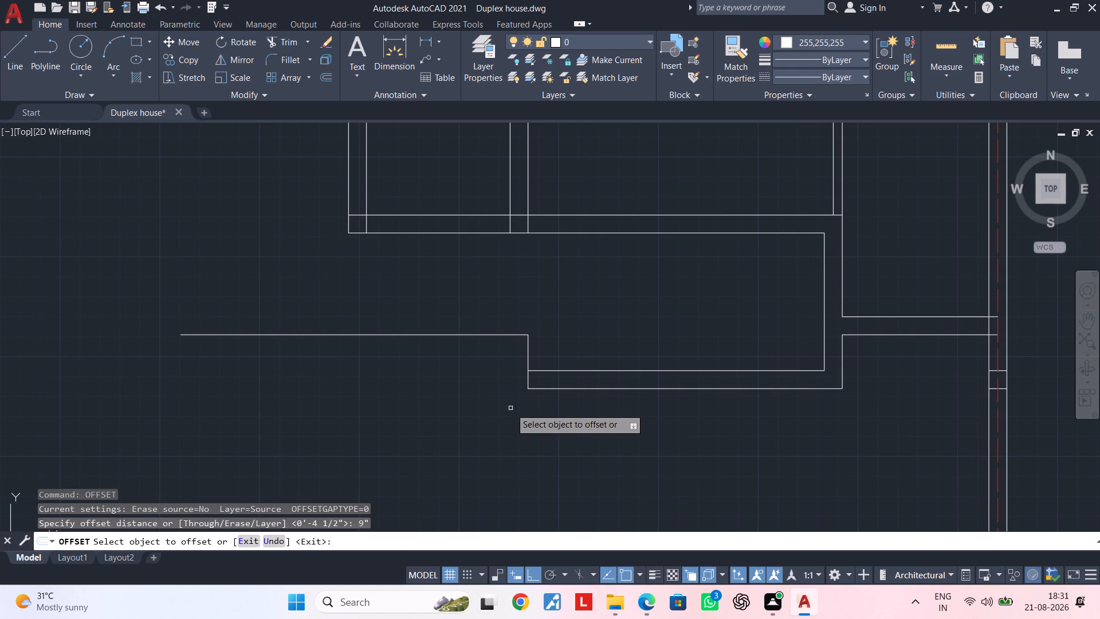
left_click(529, 354)
left_click(468, 361)
middle_click_drag(469, 365, 524, 377)
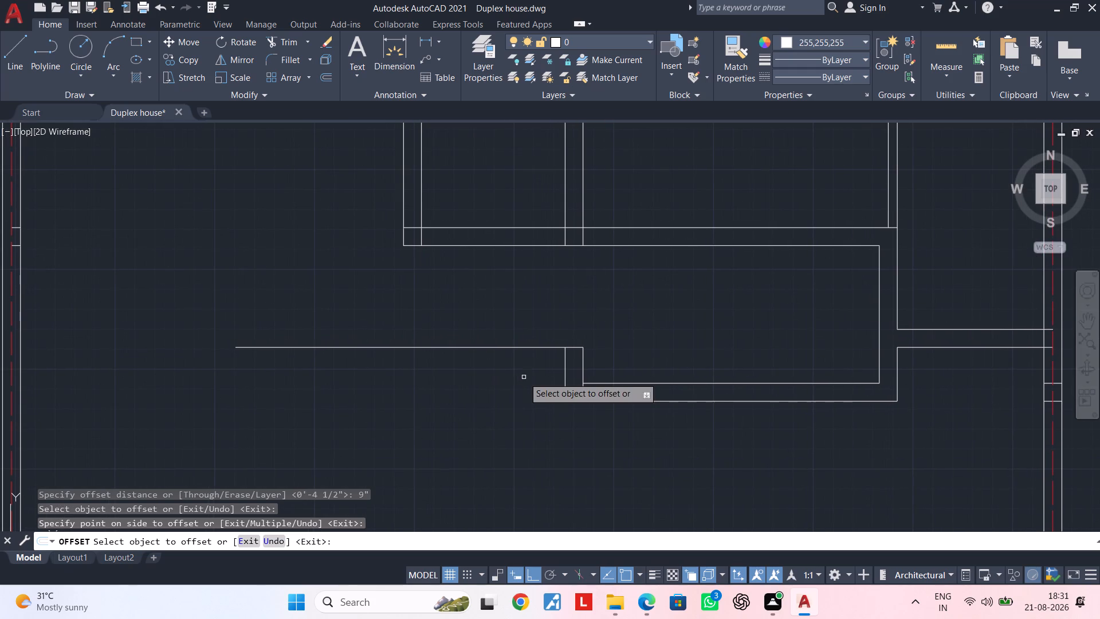
key("Escape")
key("Escape")
key("Escape")
key("Escape")
key("Escape")
key("Escape")
key("Escape")
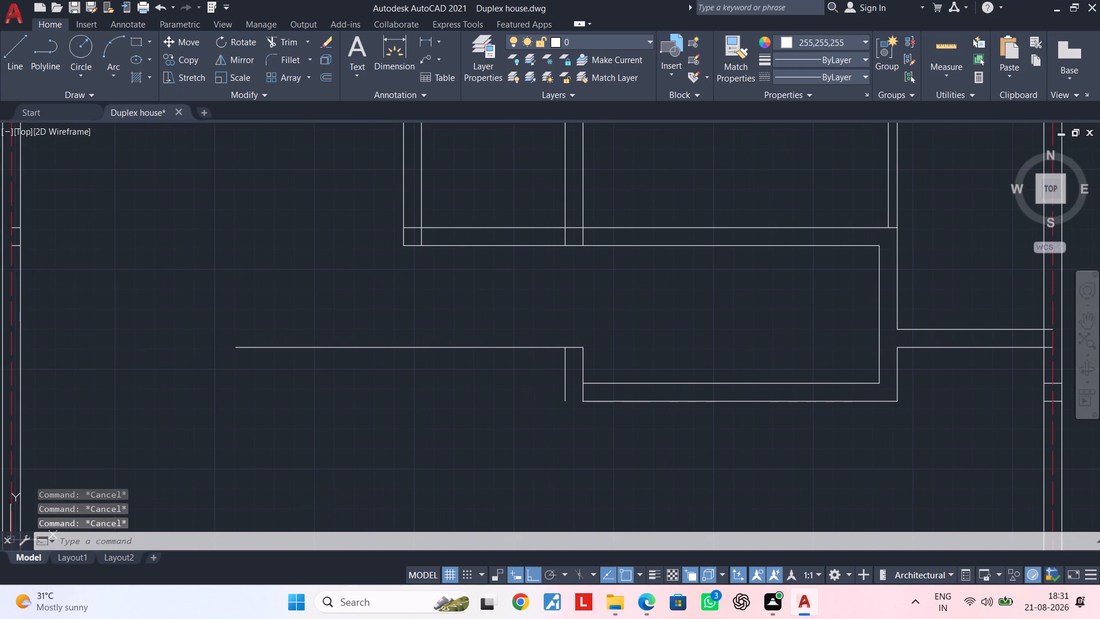
Extend both faces of the southern 9" wall west to the offset vertical line.
type("EX")
key("space")
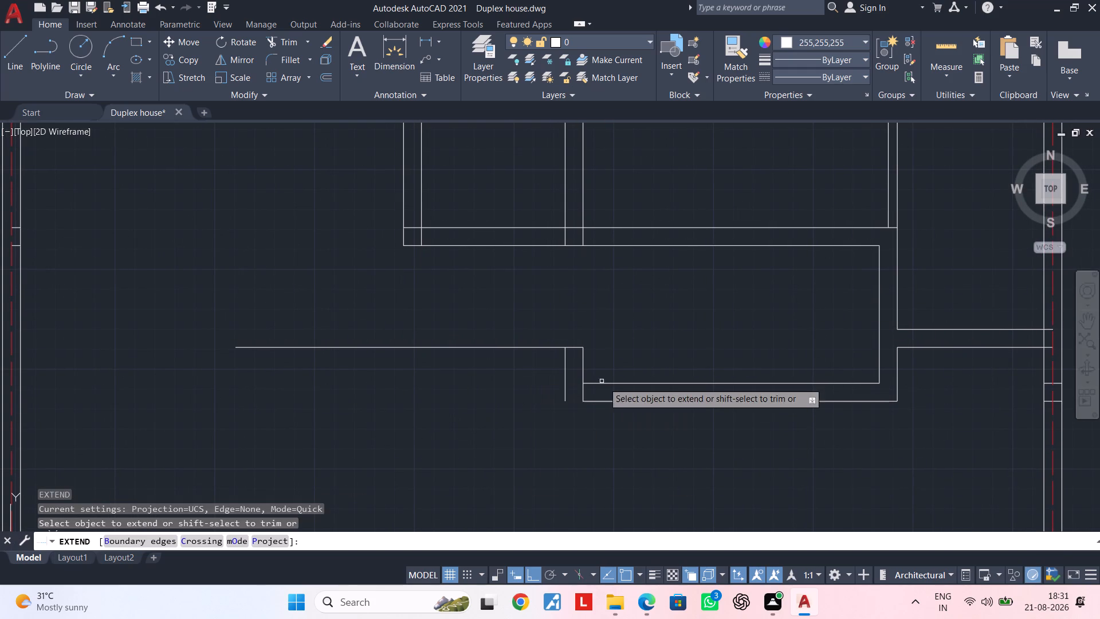
left_click(610, 383)
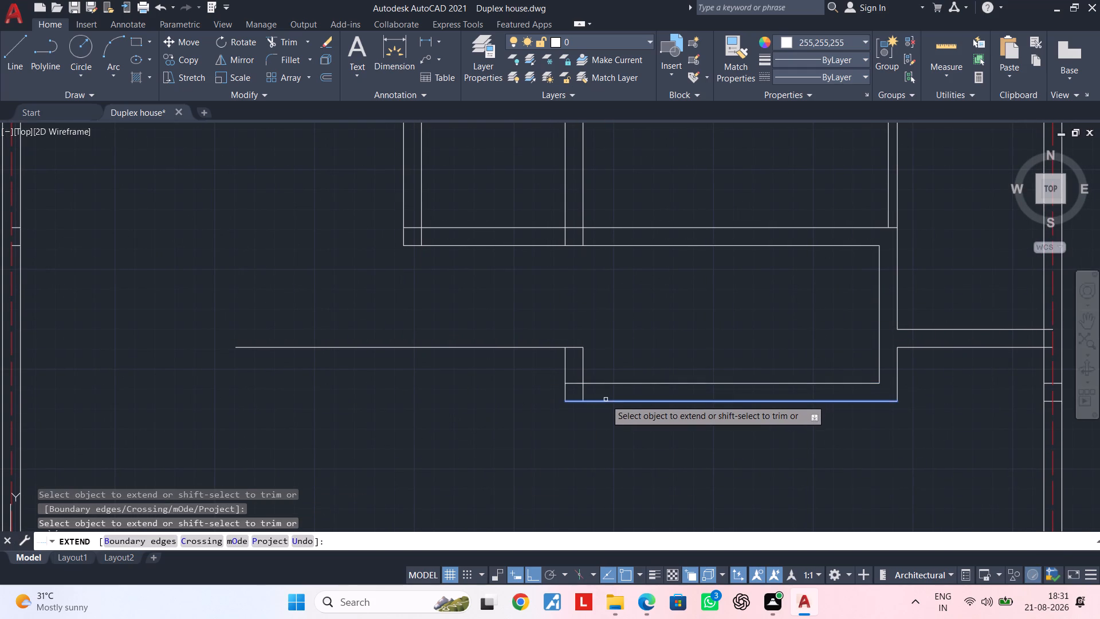
left_click(605, 401)
middle_click_drag(556, 438, 531, 455)
key("Escape")
key("Escape")
middle_click(540, 410)
key("Escape")
key("Escape")
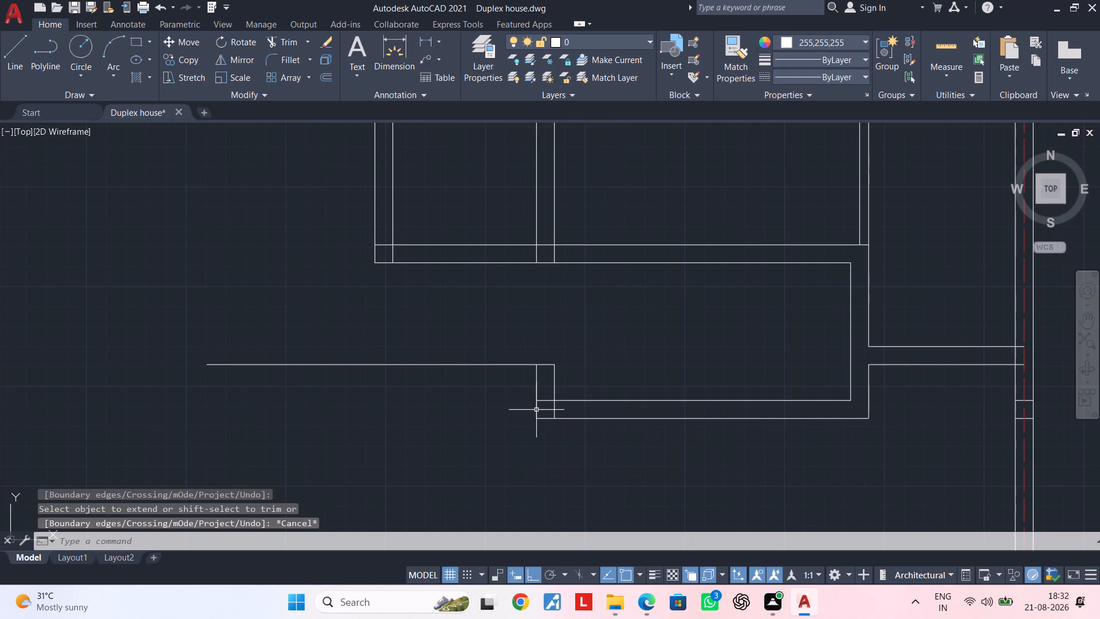
key("Escape")
key("Escape")
key("Escape")
key("Escape")
scroll(545, 410, "up", 1)
middle_click_drag(542, 418, 569, 417)
key("Escape")
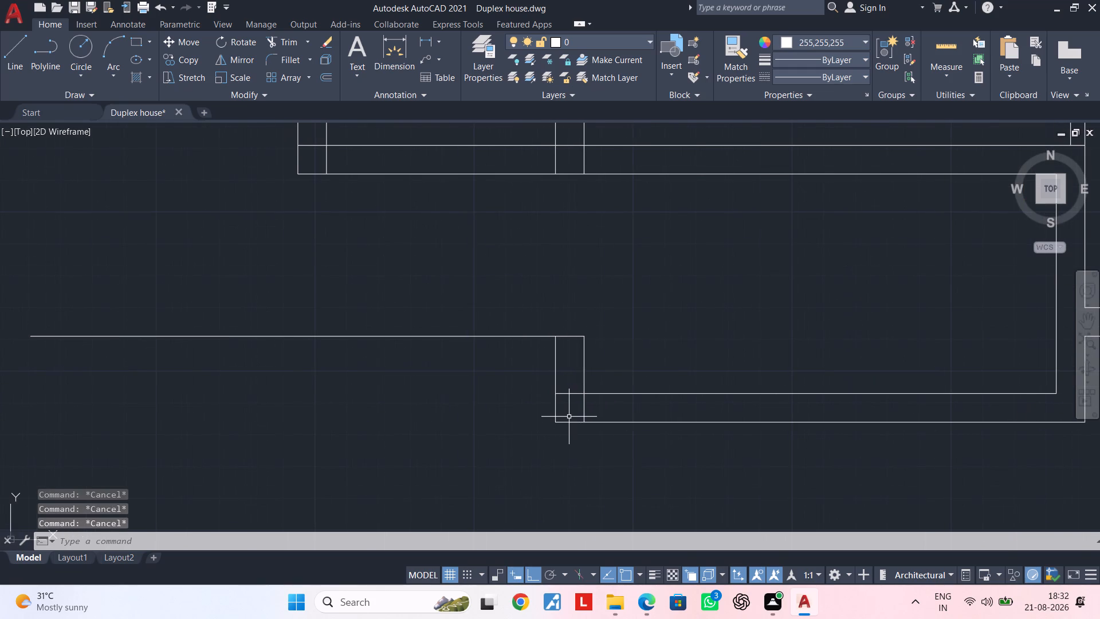
key("Escape")
key("Escape")
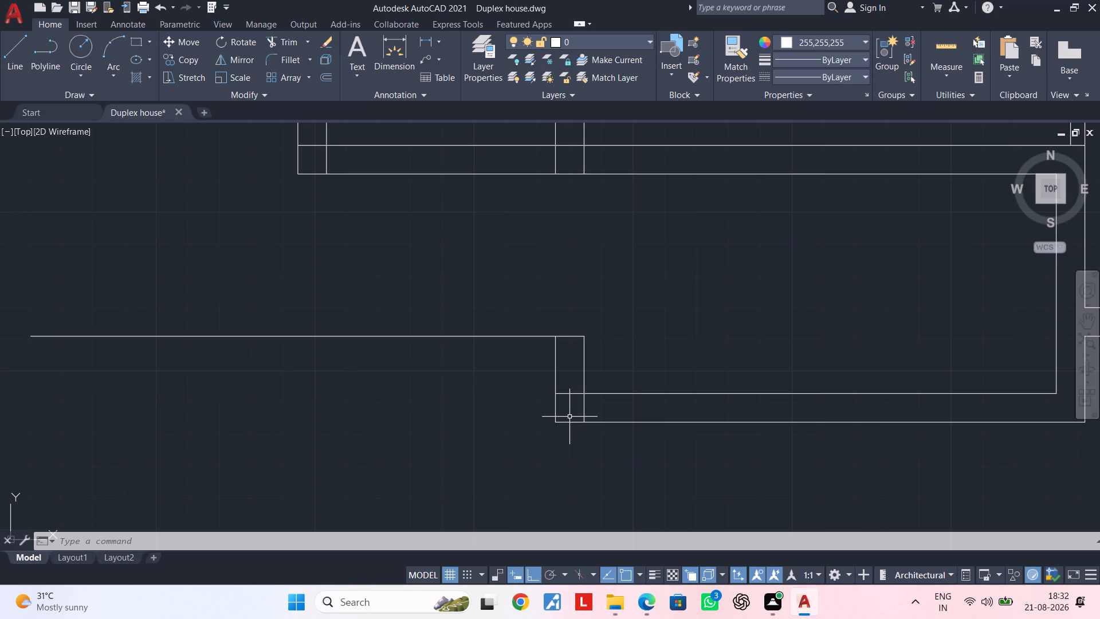
Offset the long horizontal line west of the short vertical wall 4.5" to the north.
middle_click_drag(497, 422, 582, 478)
scroll(582, 478, "up", 1)
key("Escape")
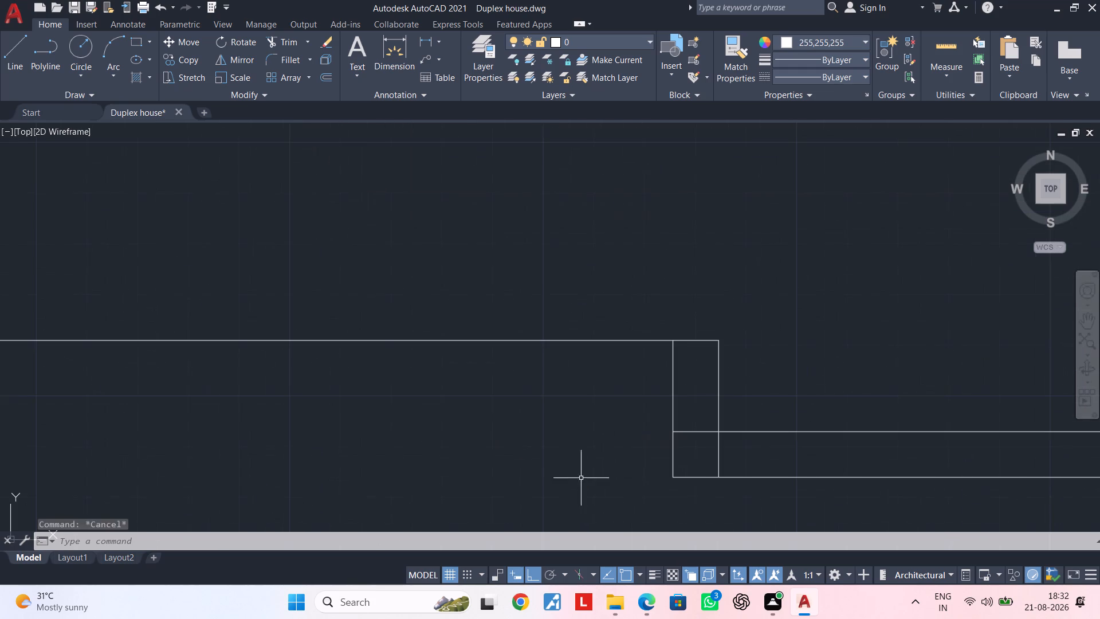
key("Escape")
type("OF 4.5\"")
key("Return")
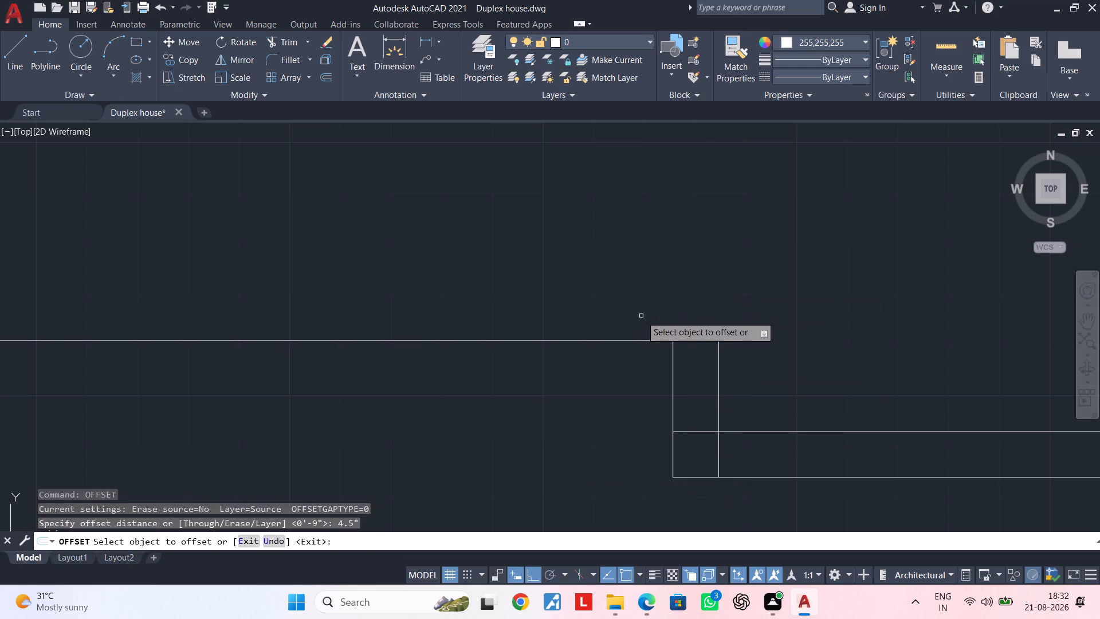
left_click(621, 339)
left_click(620, 304)
key("Escape")
key("Escape")
middle_click_drag(627, 294, 586, 296)
key("Escape")
key("Escape")
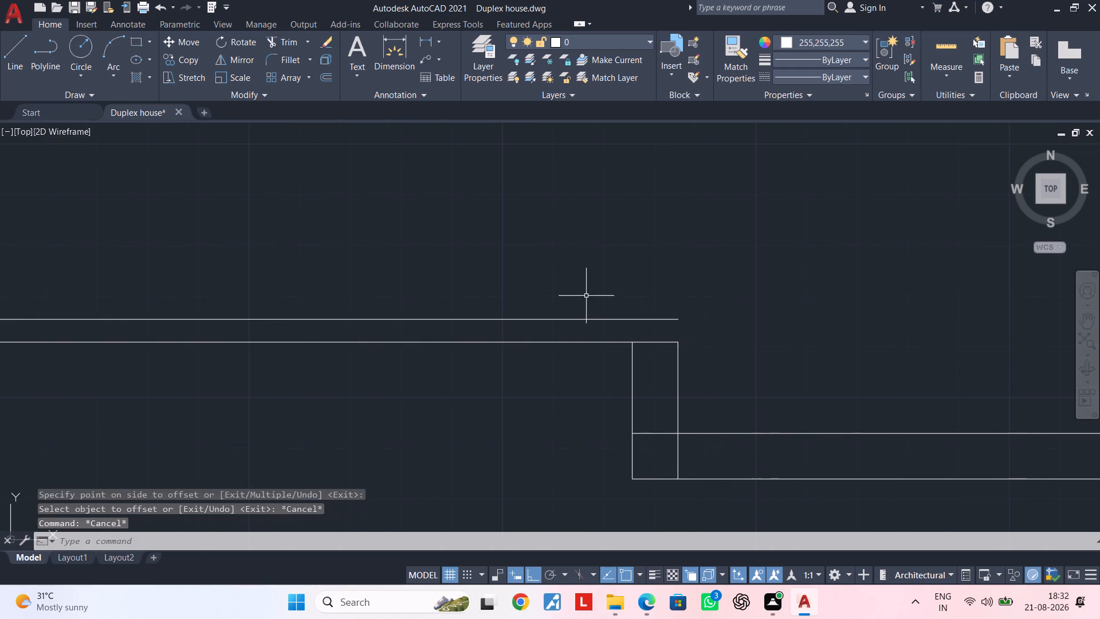
Extend the short vertical wall's east face north to the offset horizontal line.
key("e")
key("x")
key("space")
left_click(678, 365)
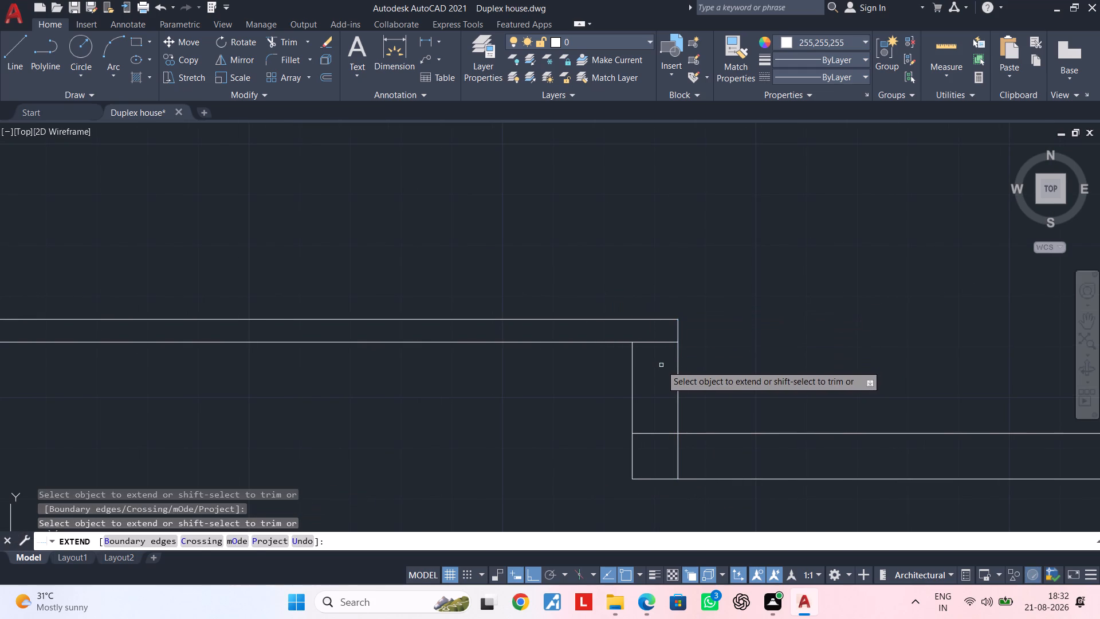
Draw vertical lines from both faces of the western 9" wall's south end down across the 4.5" partition.
middle_click_drag(658, 363, 733, 354)
scroll(724, 354, "down", 1)
middle_click_drag(673, 363, 721, 361)
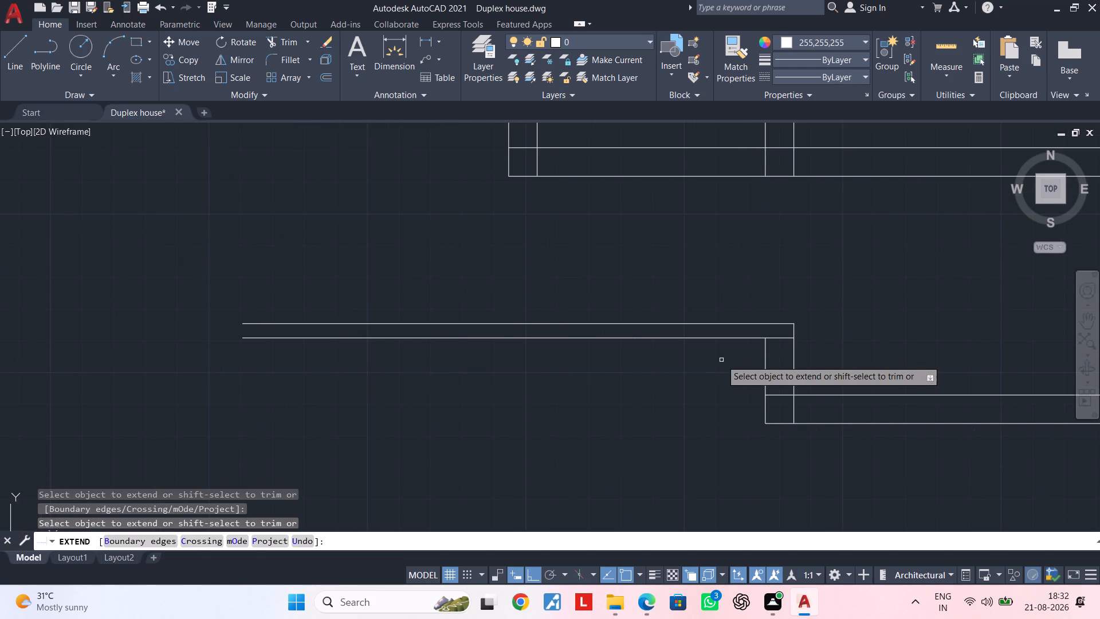
middle_click_drag(710, 359, 768, 358)
key("Escape")
key("Escape")
key("Escape")
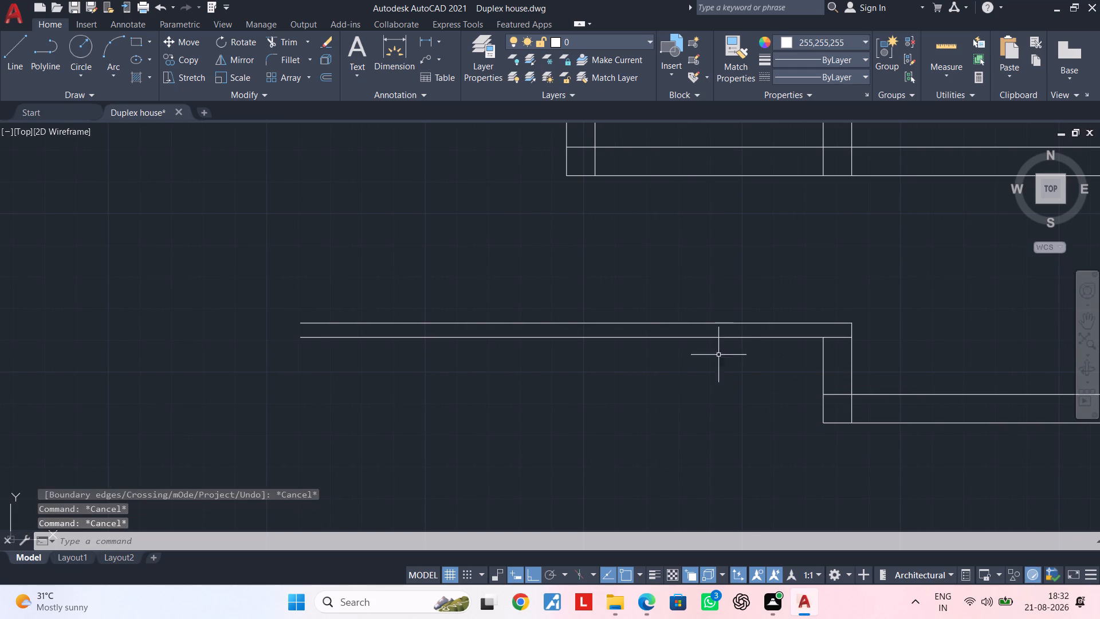
key("Escape")
key("Escape")
key("l")
key("space")
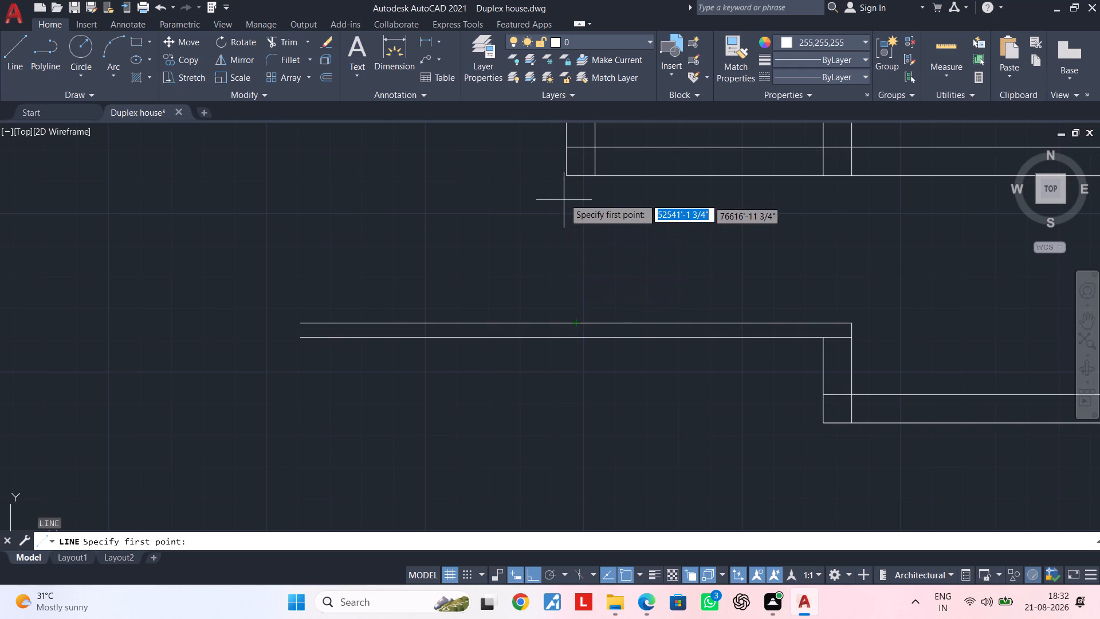
left_click(568, 174)
left_click(580, 389)
key("Escape")
key("Escape")
key("Escape")
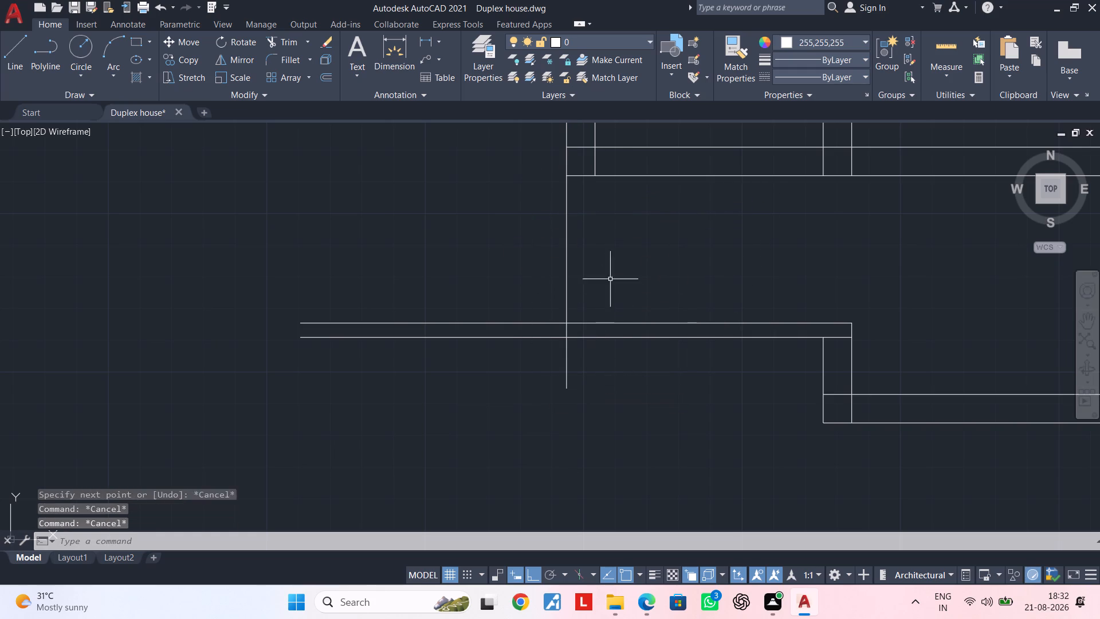
key("Escape")
key("space")
left_click(599, 174)
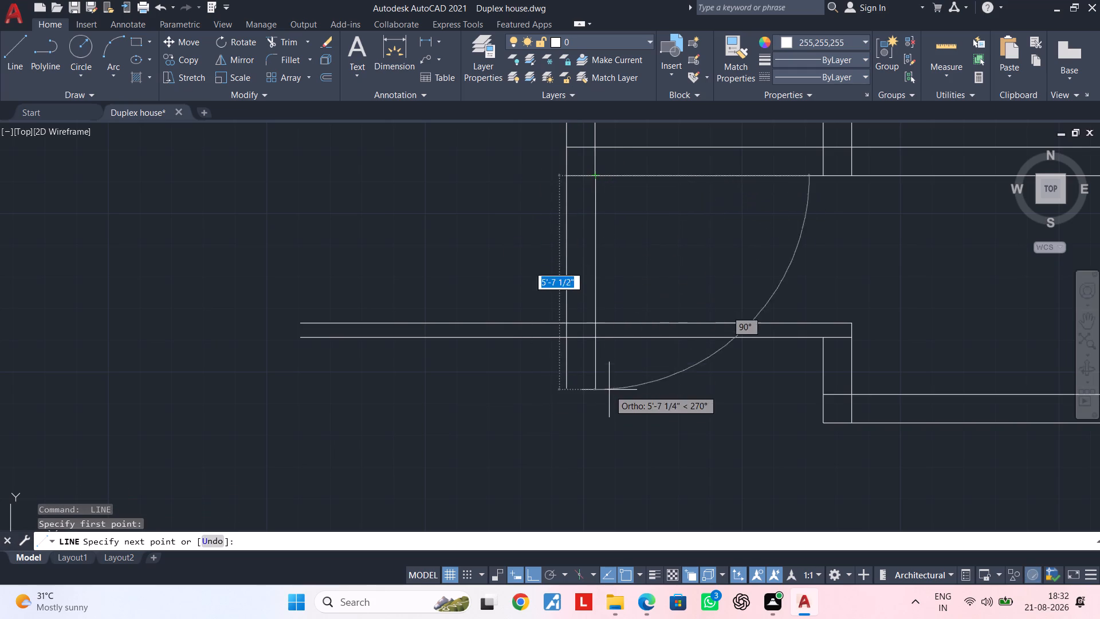
left_click(609, 407)
key("Escape")
key("Escape")
key("Escape")
Trim the vertical lines north and south of the 4.5" partition and cut the partition's overhang west of them.
type("TR")
key("space")
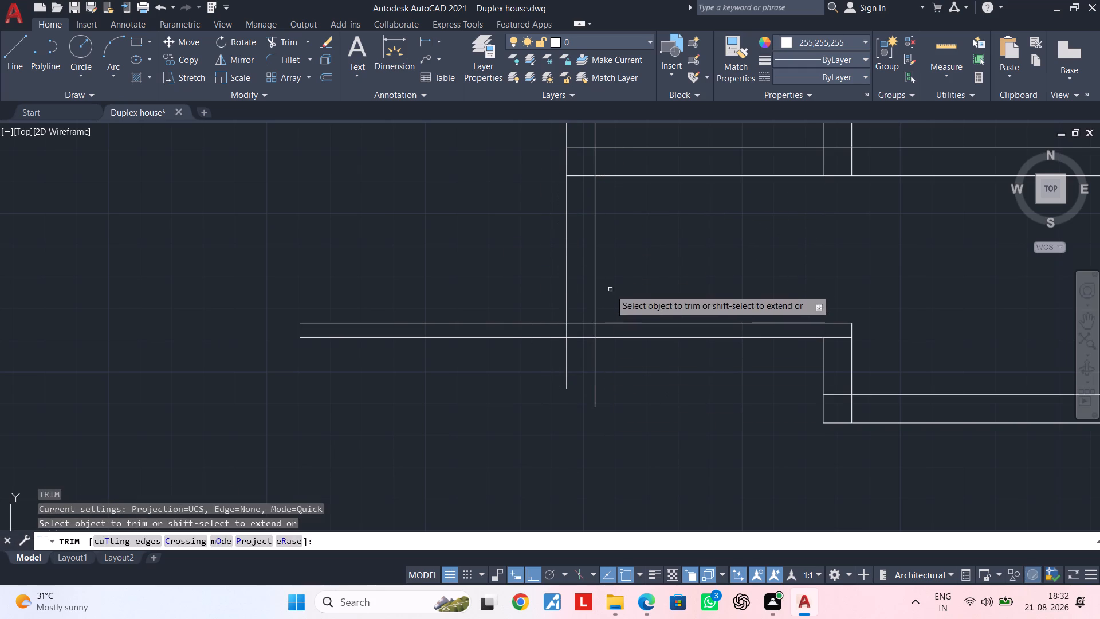
left_click(610, 289)
left_click(540, 293)
left_click(509, 299)
left_click(518, 415)
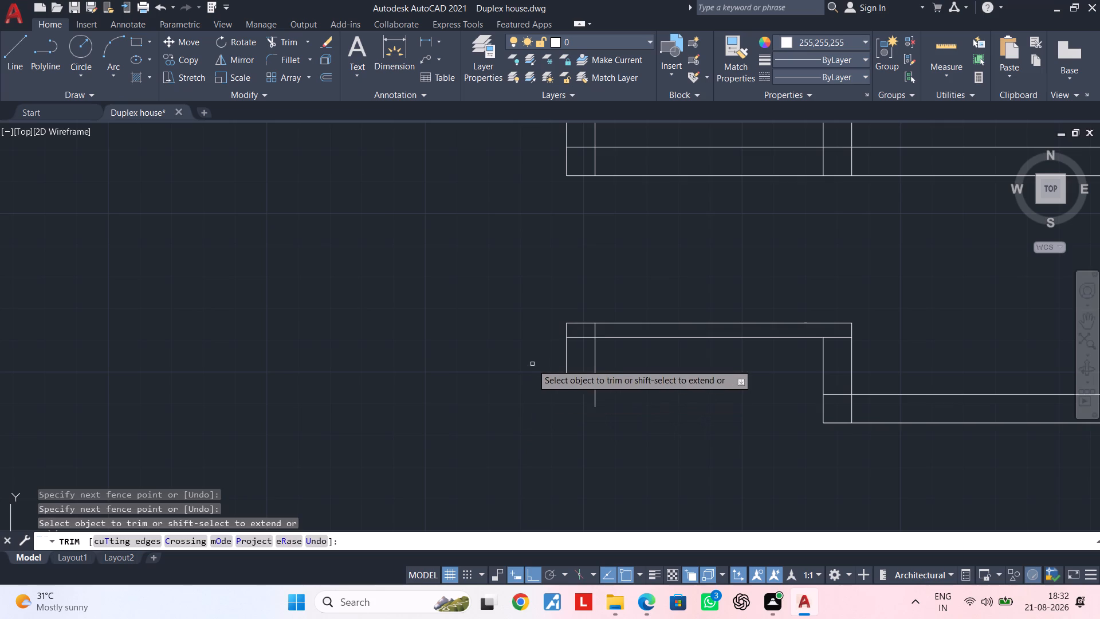
left_click_drag(532, 364, 537, 364)
left_click(622, 365)
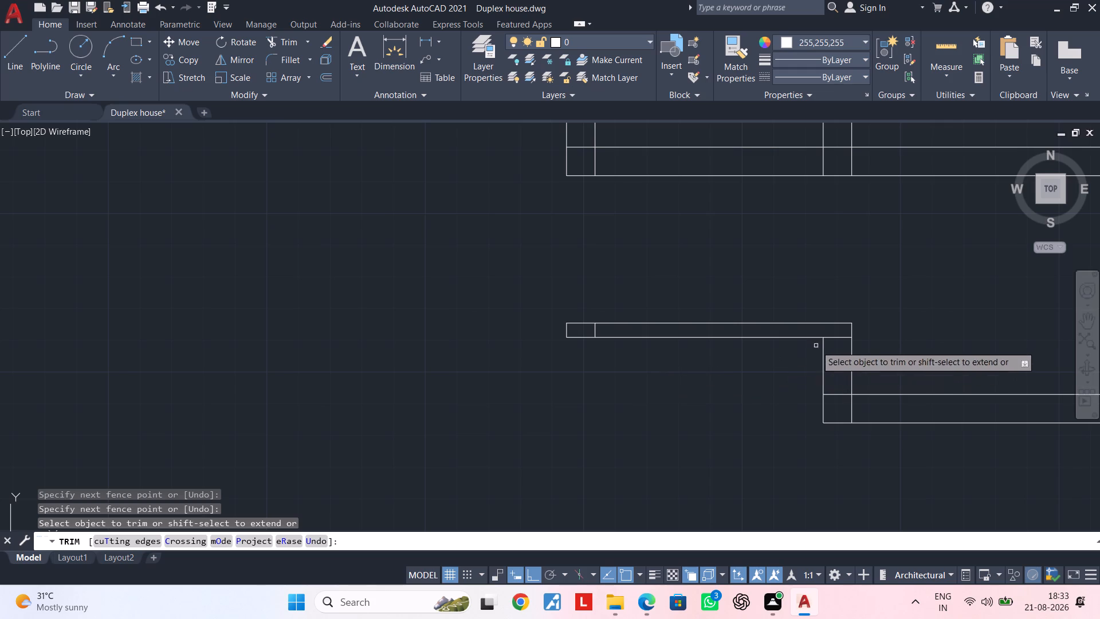
Trim the leftover face lines inside the stepped southern wall's corners and at its junction with the eastern partition.
left_click(838, 336)
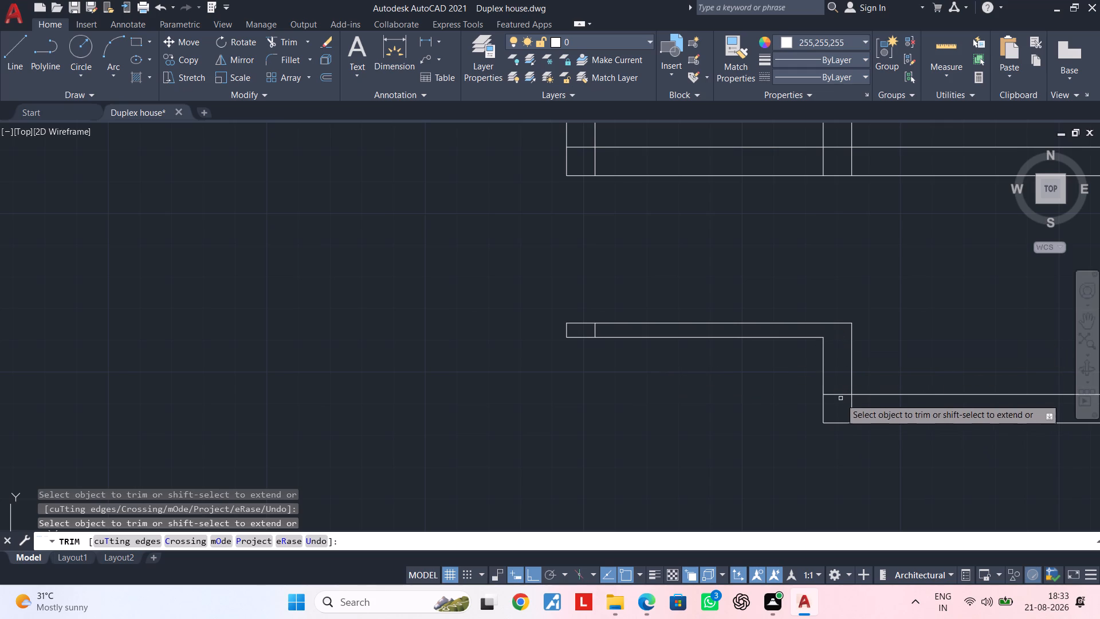
left_click(840, 393)
left_click(854, 406)
scroll(859, 411, "down", 2)
middle_click_drag(854, 412, 569, 415)
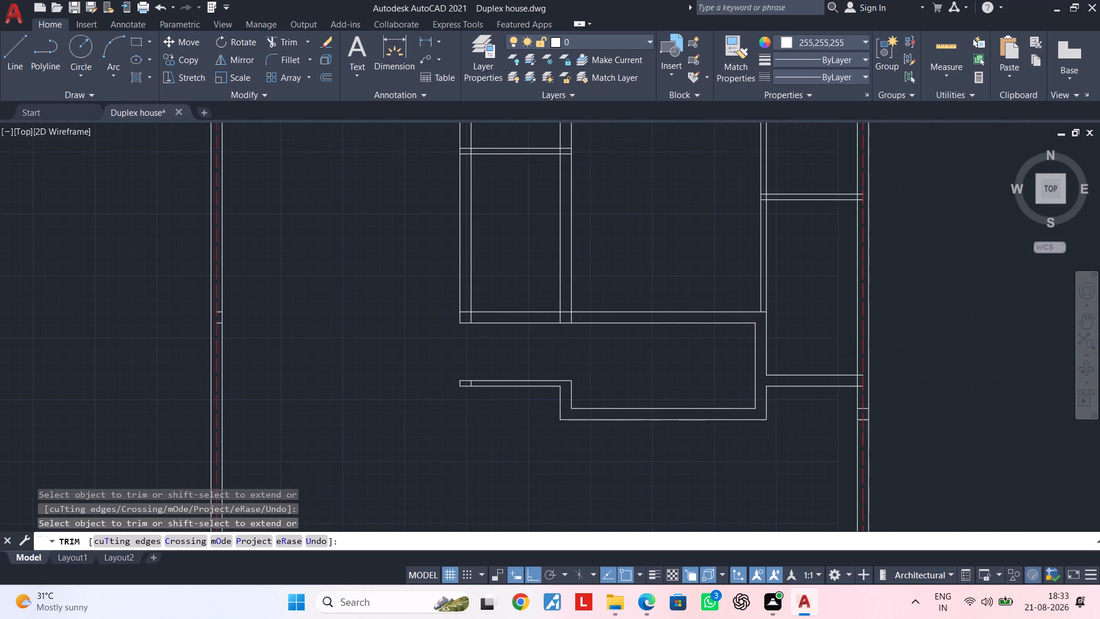
middle_click_drag(790, 411, 747, 441)
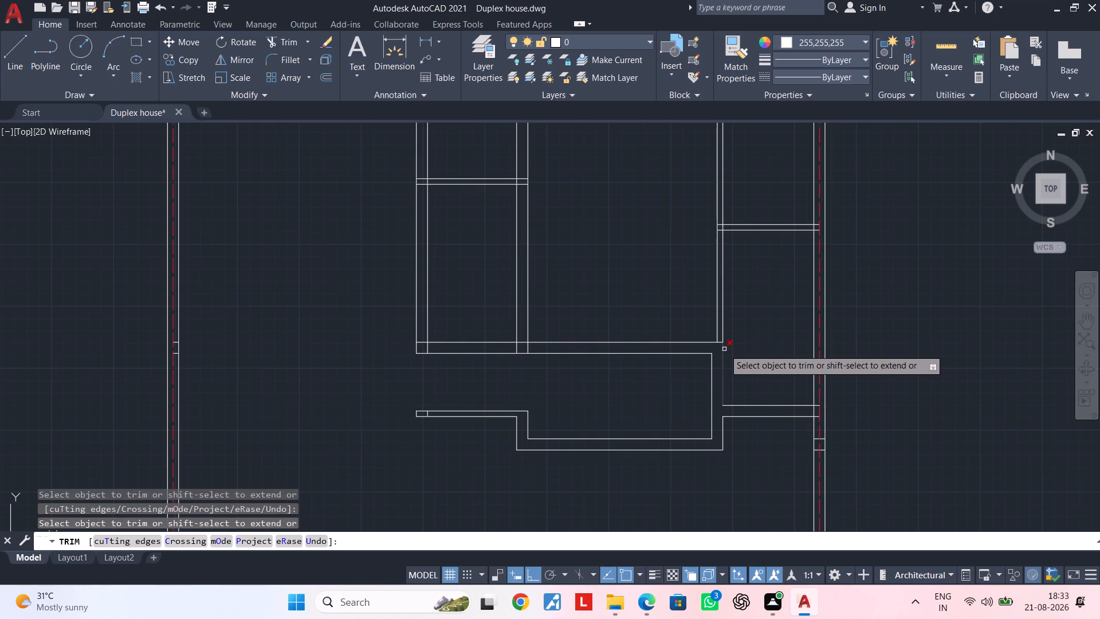
scroll(720, 343, "up", 3)
double_click(711, 343)
scroll(738, 343, "down", 4)
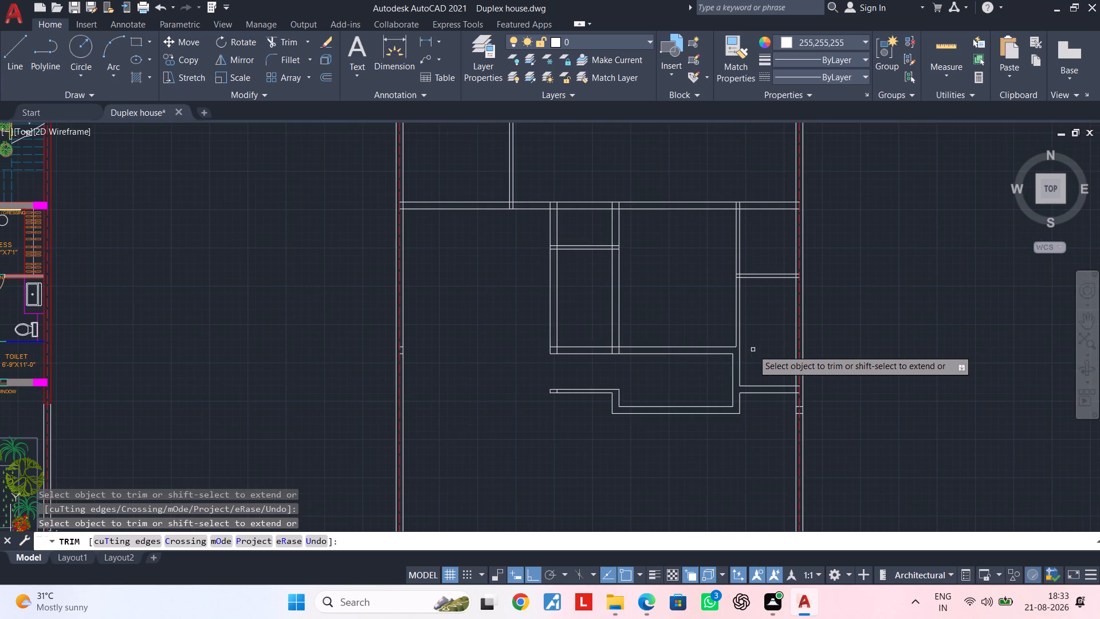
middle_click_drag(753, 350, 580, 355)
middle_click_drag(612, 326, 618, 385)
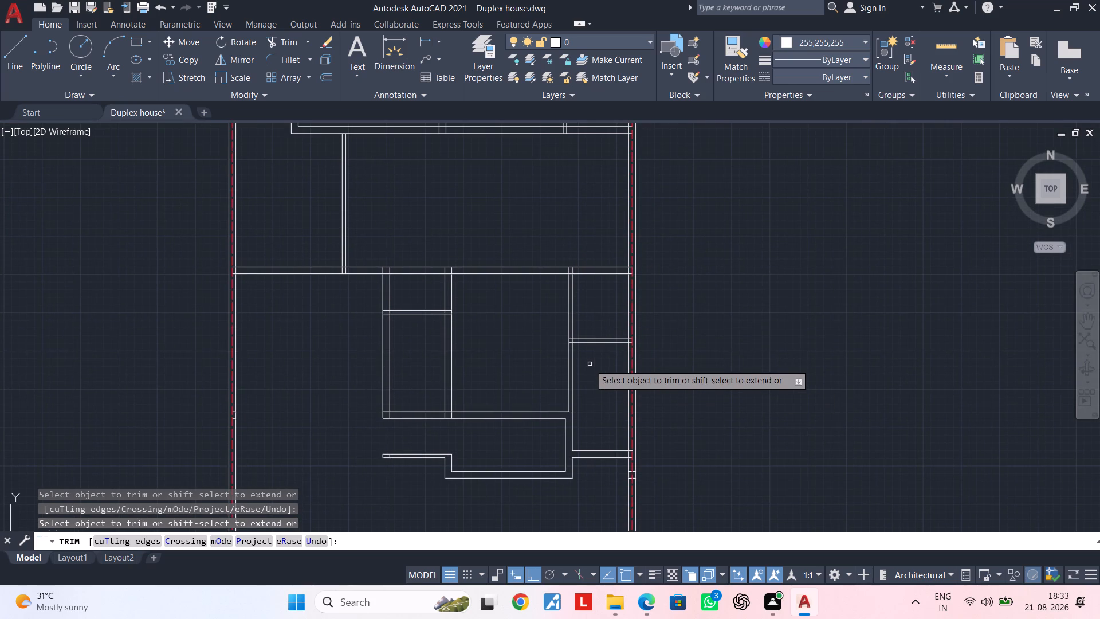
key("Escape")
key("Escape")
key("Escape")
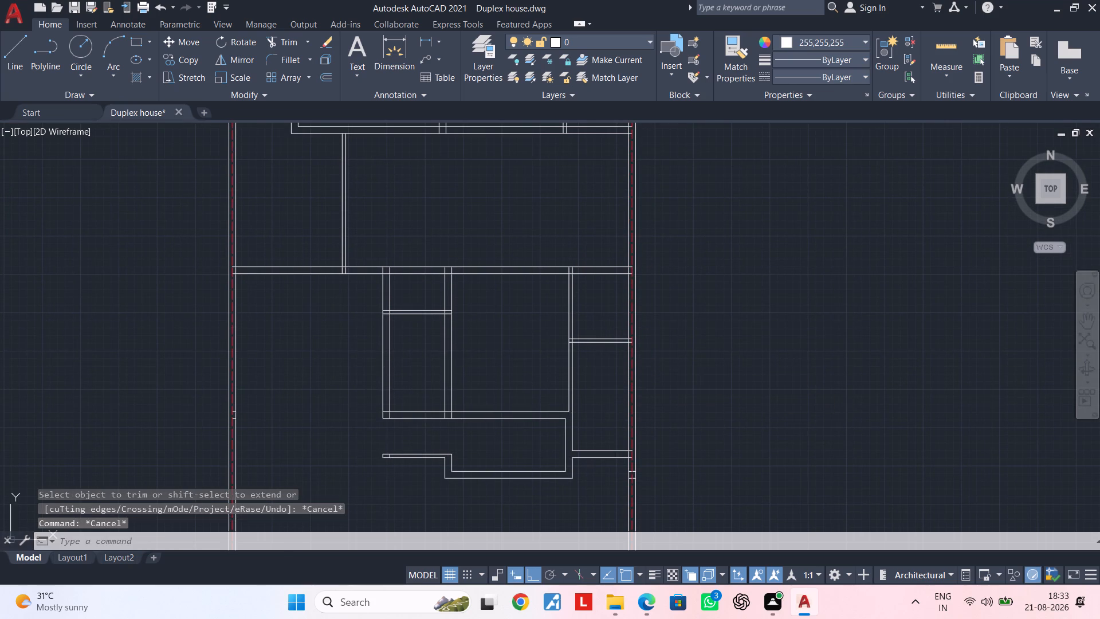
key("Escape")
key("Escape")
Trim both lines of the short eastern horizontal partition where they cross the vertical partition.
scroll(590, 353, "up", 4)
middle_click_drag(557, 342, 704, 334)
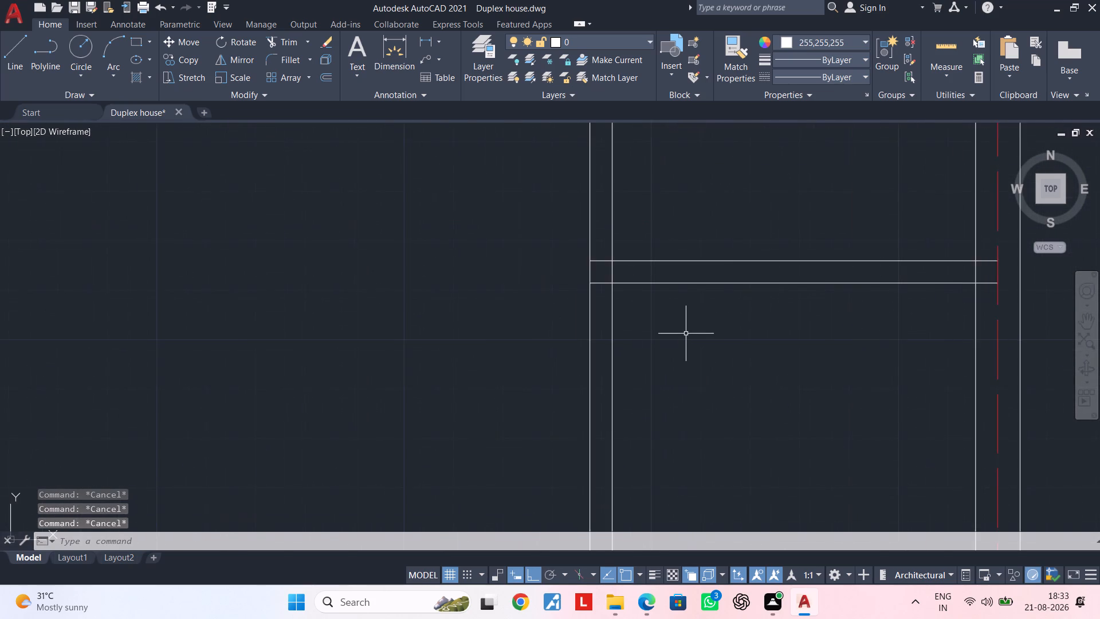
middle_click_drag(686, 329, 667, 383)
key("Escape")
key("t")
key("r")
key("space")
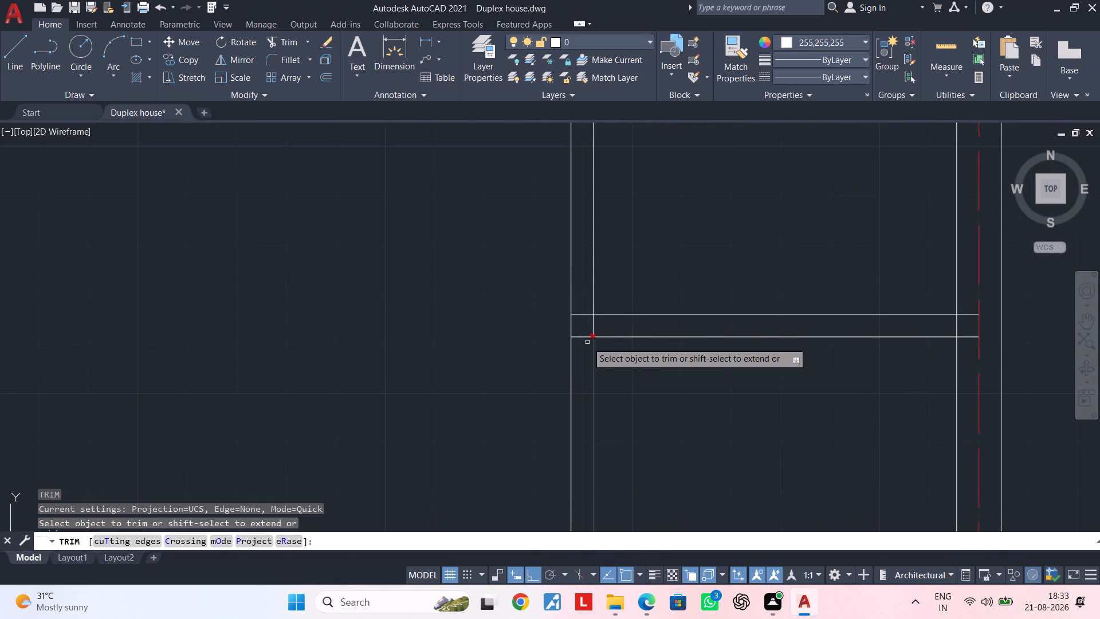
left_click(583, 335)
left_click(580, 315)
key("Escape")
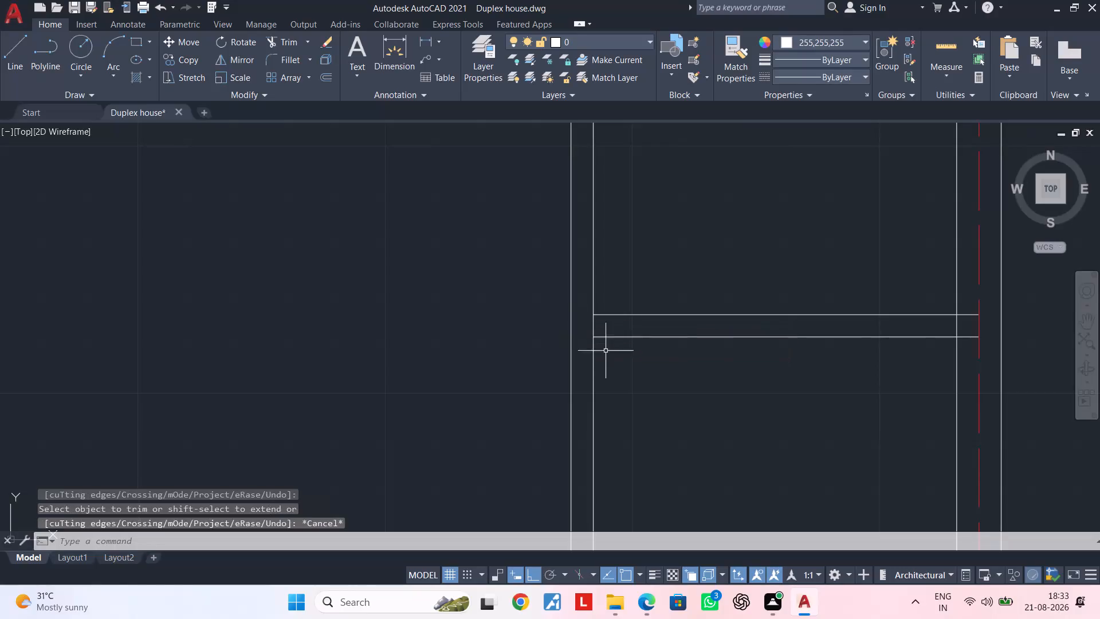
key("Escape")
Offset the vertical partition's east face 2'6" to the east.
middle_click_drag(660, 374, 643, 403)
key("Escape")
key("Escape")
type("OF 2'6\"")
key("Return")
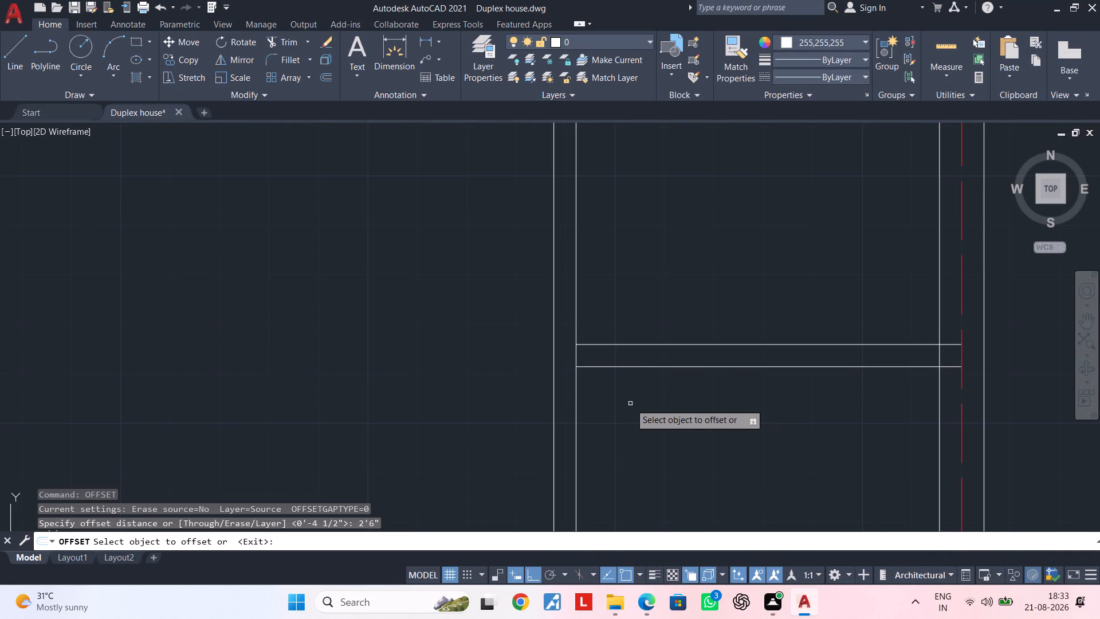
left_click(576, 382)
left_click(747, 392)
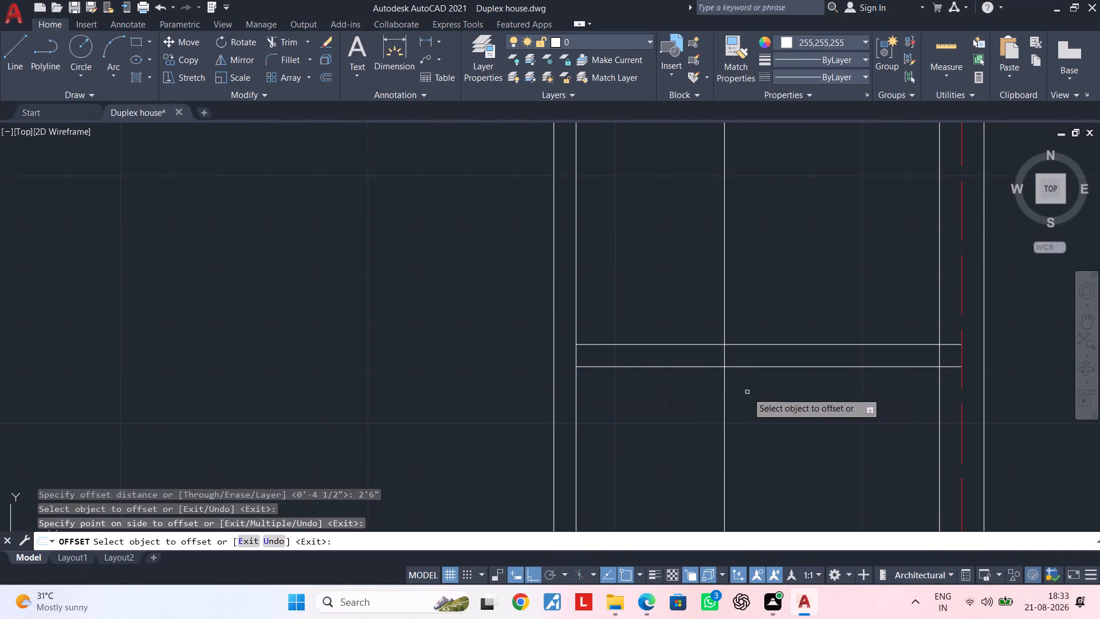
key("Escape")
key("Escape")
Trim the horizontal partition back to the offset line, then trim that line to a cap closing the partition's end.
type("TR")
key("space")
left_click_drag(685, 310, 682, 322)
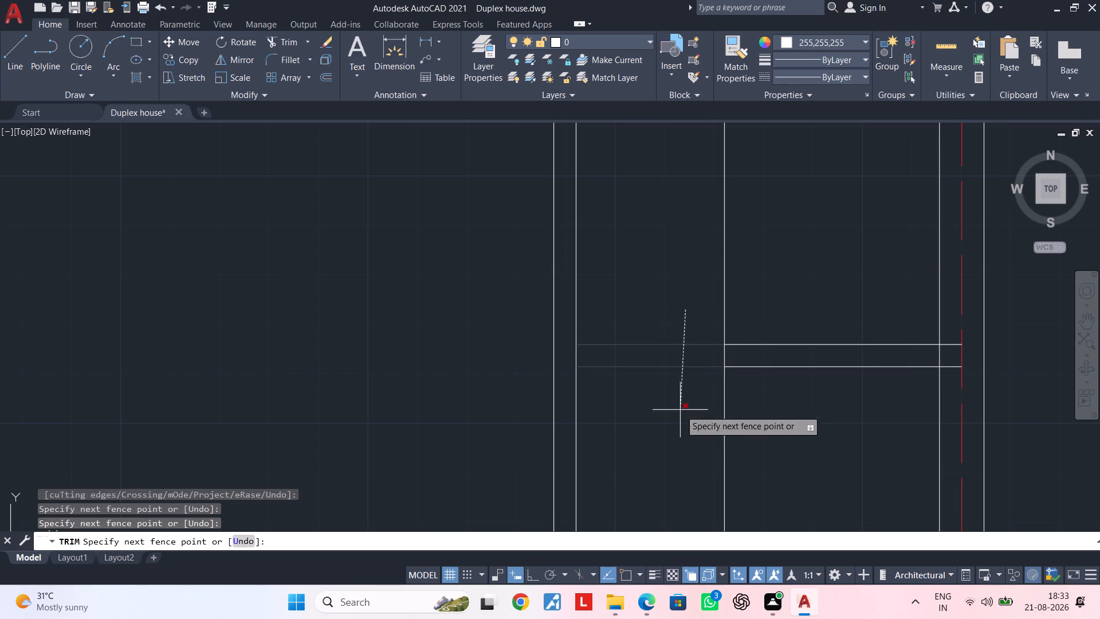
left_click(680, 419)
left_click_drag(671, 291, 694, 290)
left_click(792, 290)
left_click(726, 300)
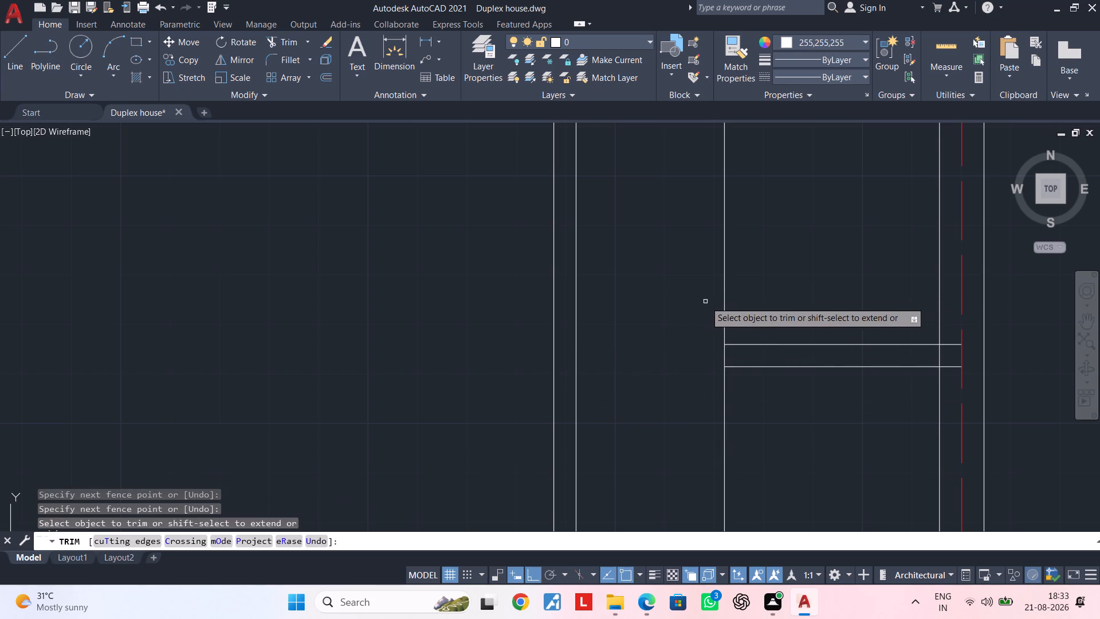
left_click_drag(697, 302, 751, 297)
left_click_drag(759, 414, 744, 417)
left_click(689, 419)
scroll(693, 417, "down", 1)
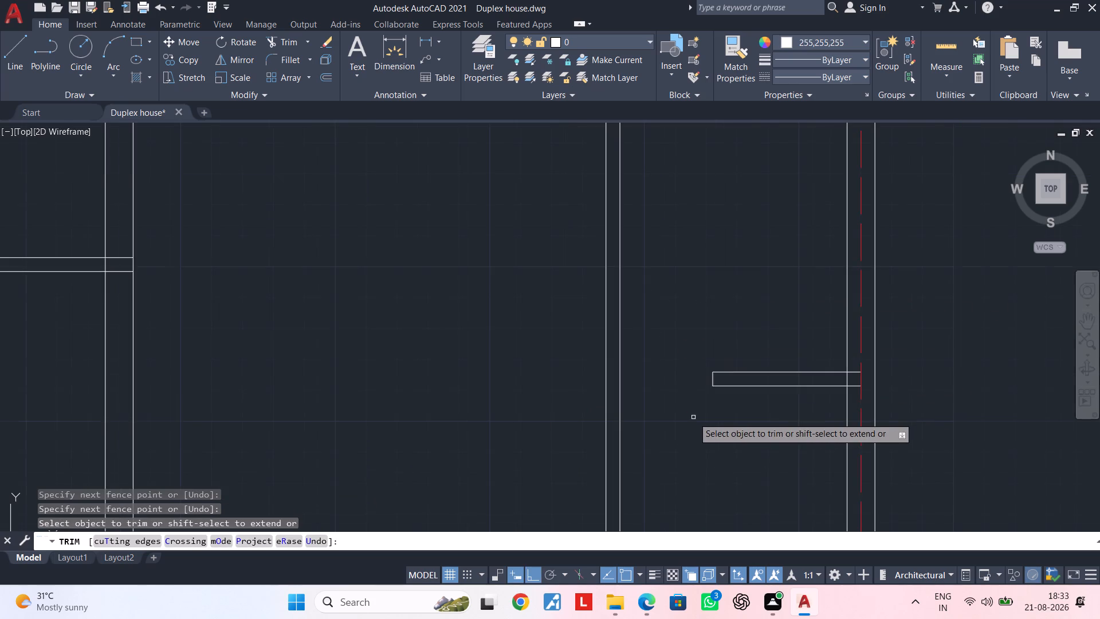
middle_click_drag(696, 397, 706, 275)
scroll(711, 276, "down", 2)
middle_click_drag(713, 322, 698, 413)
middle_click_drag(685, 327, 716, 405)
scroll(705, 335, "up", 1)
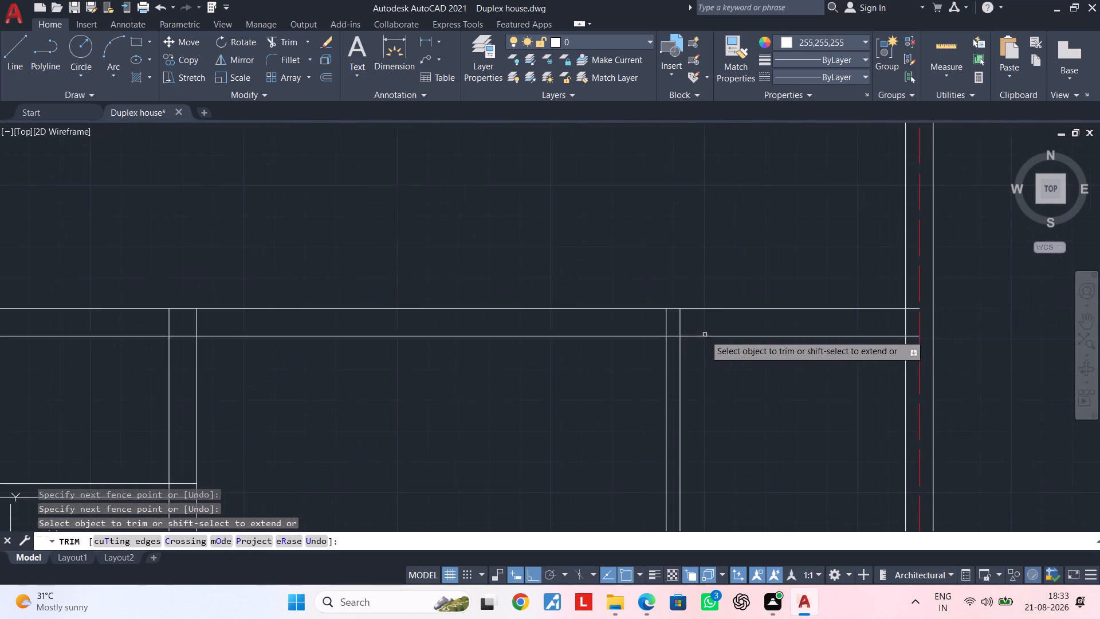
scroll(705, 335, "up", 1)
middle_click_drag(741, 380, 741, 288)
scroll(742, 334, "down", 1)
middle_click_drag(742, 334, 730, 319)
key("Escape")
key("Escape")
key("Escape")
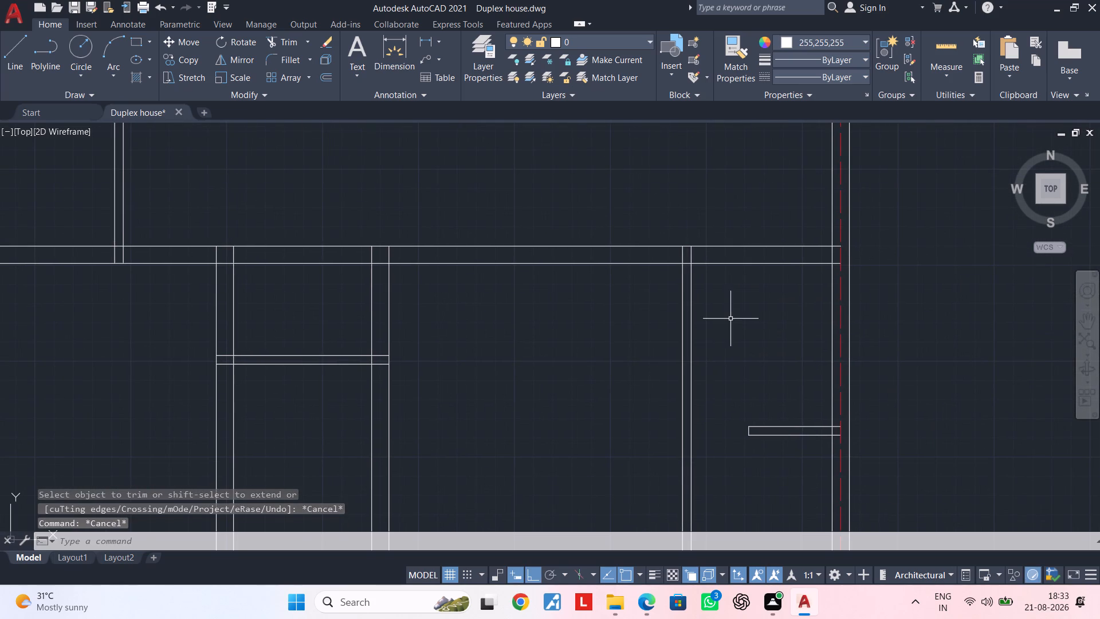
Offset the south face of the long horizontal 9" wall 3' to the south.
type("OF")
key("space")
type("3'")
key("Return")
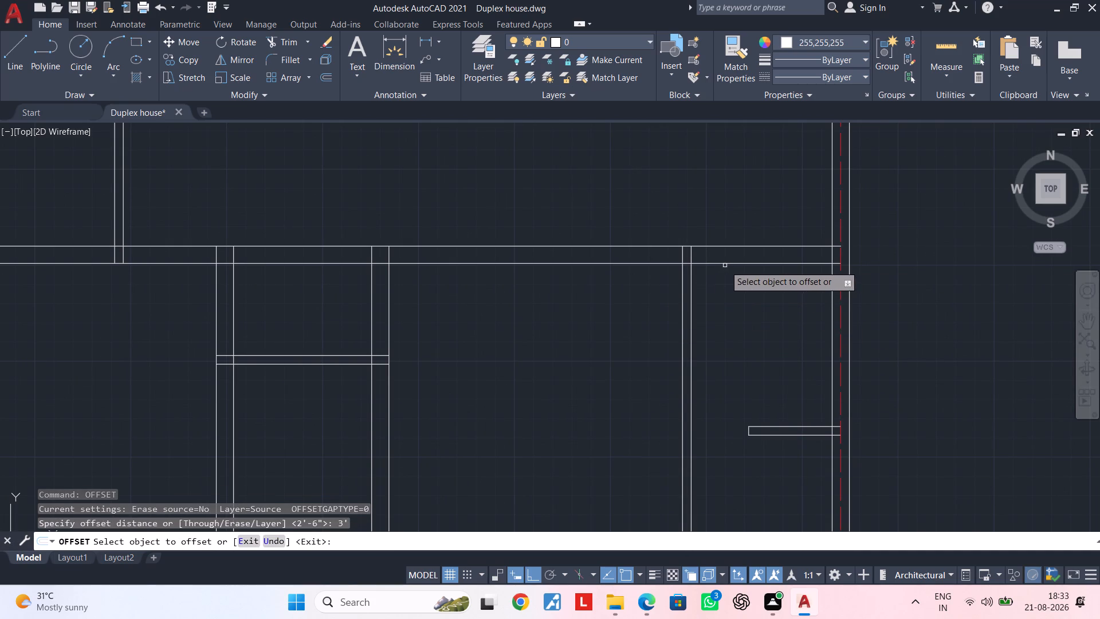
left_click(725, 263)
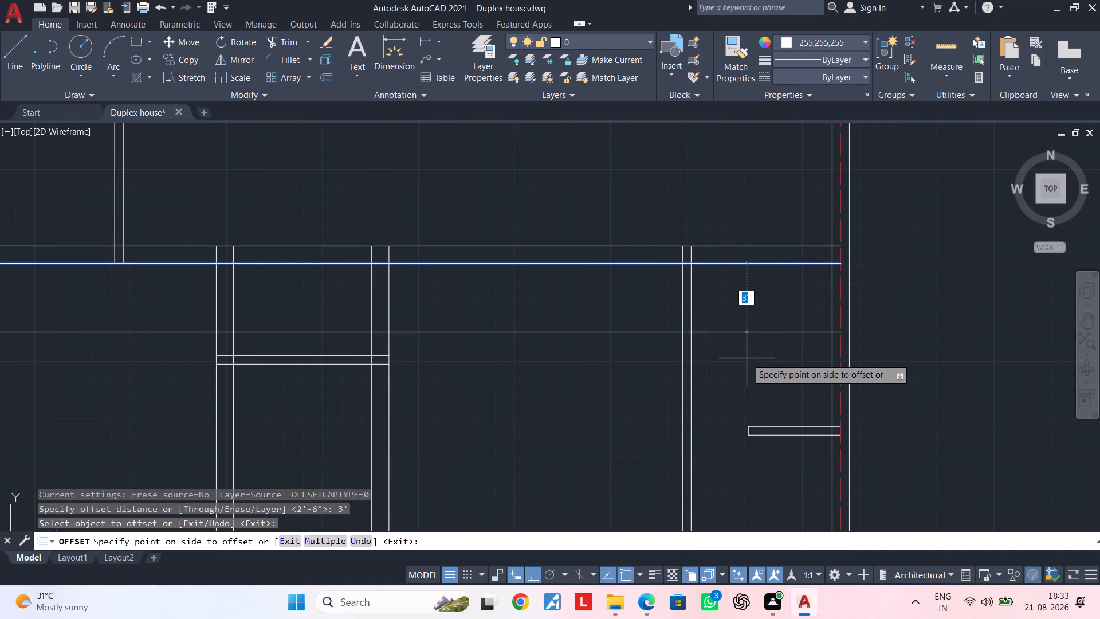
left_click(747, 358)
key("Escape")
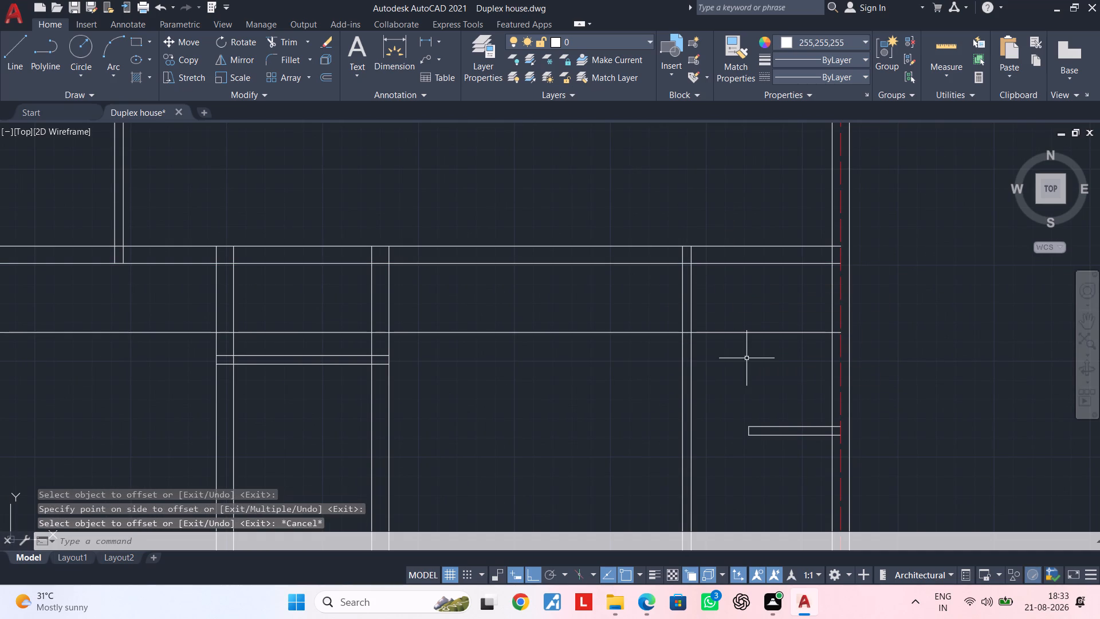
Trim the vertical partition between the 9" wall and the offset line, and trim that line on both sides of the partition.
key("Escape")
type("TR")
key("space")
left_click(743, 303)
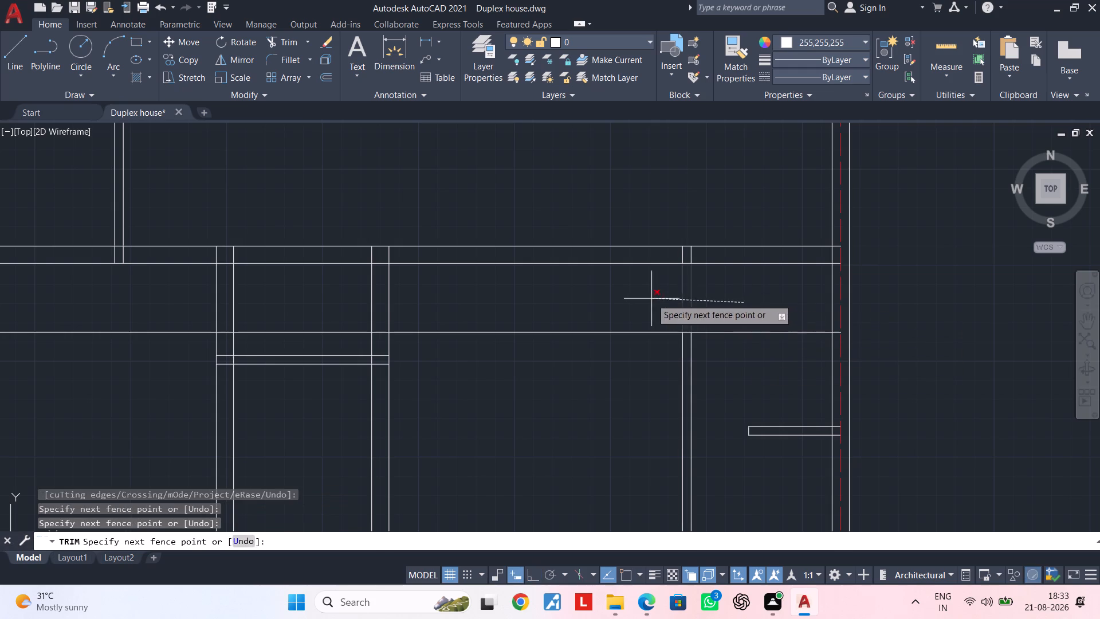
left_click(651, 299)
left_click(745, 302)
left_click(749, 368)
left_click(606, 317)
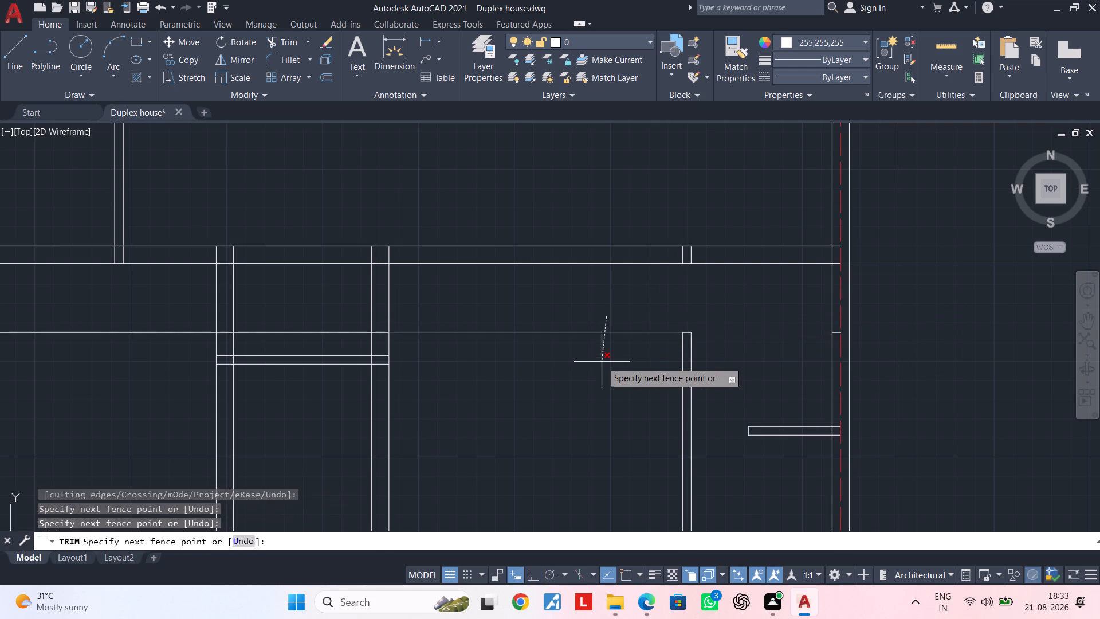
key("Escape")
key("space")
left_click(602, 362)
left_click(596, 313)
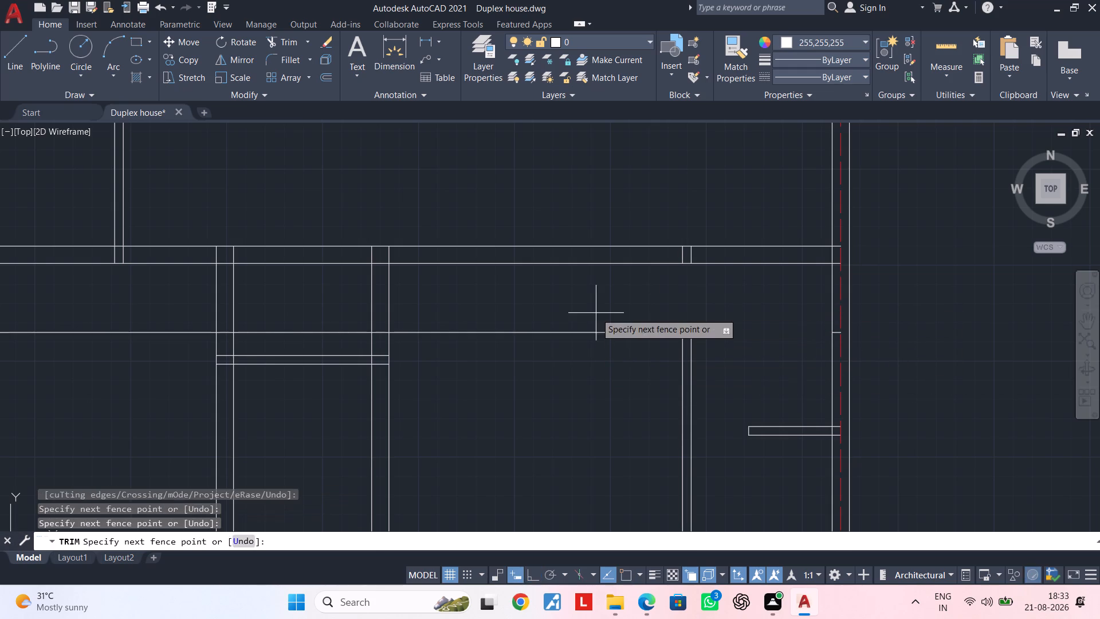
left_click_drag(594, 337, 591, 361)
key("Escape")
key("Escape")
Delete the leftover pieces of the offset line west of the opening and at the eastern boundary wall.
left_click(334, 334)
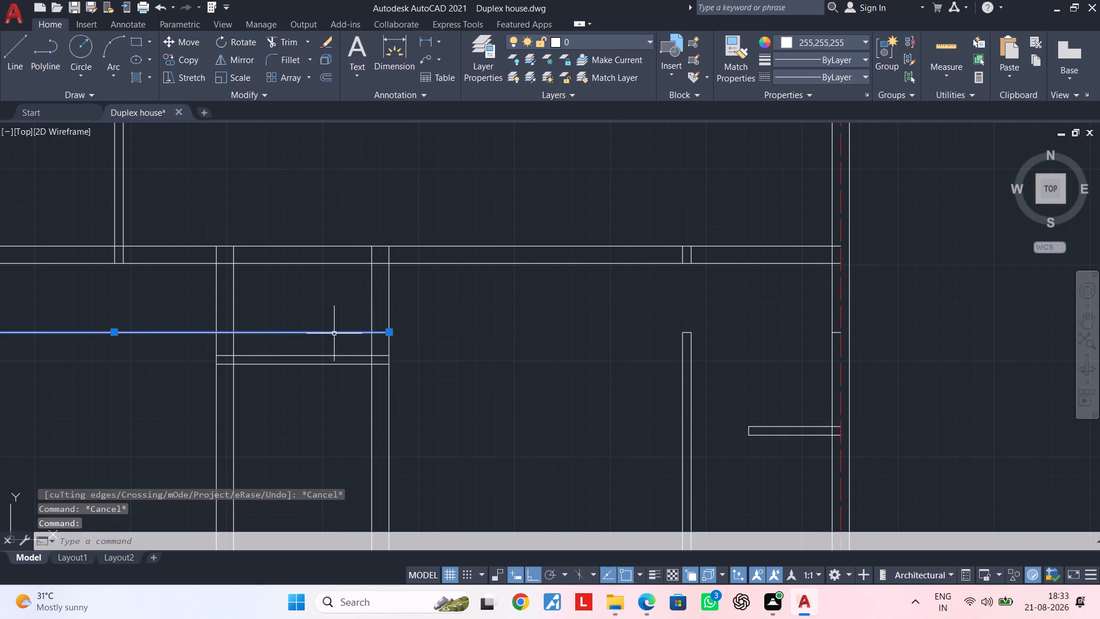
key("Delete")
scroll(505, 336, "up", 1)
middle_click_drag(494, 336, 412, 343)
scroll(937, 334, "up", 3)
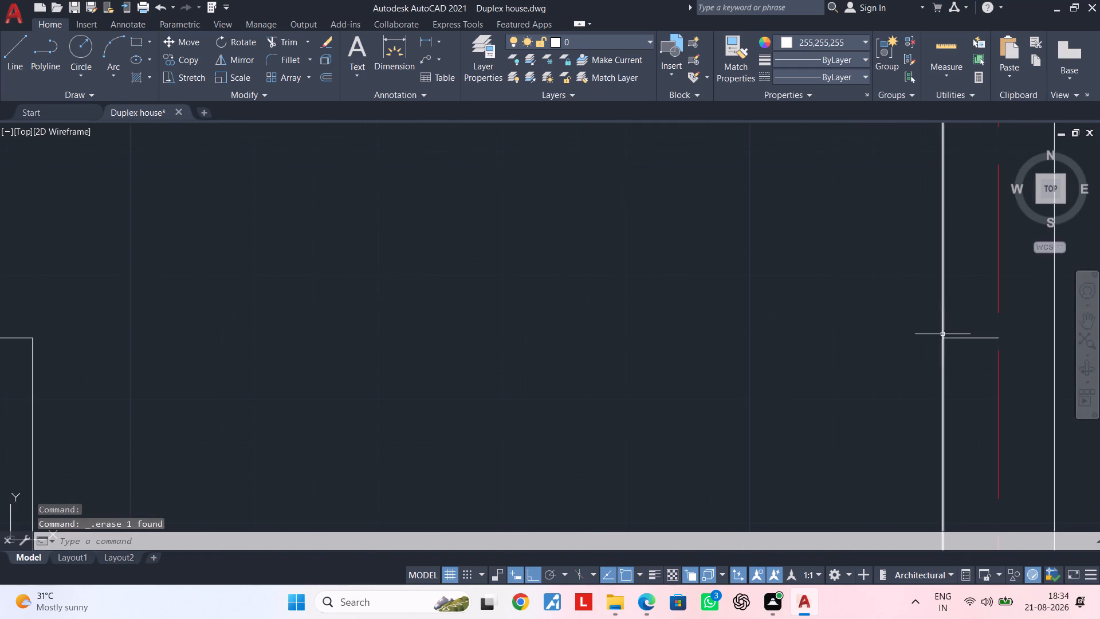
double_click(955, 339)
key("Delete")
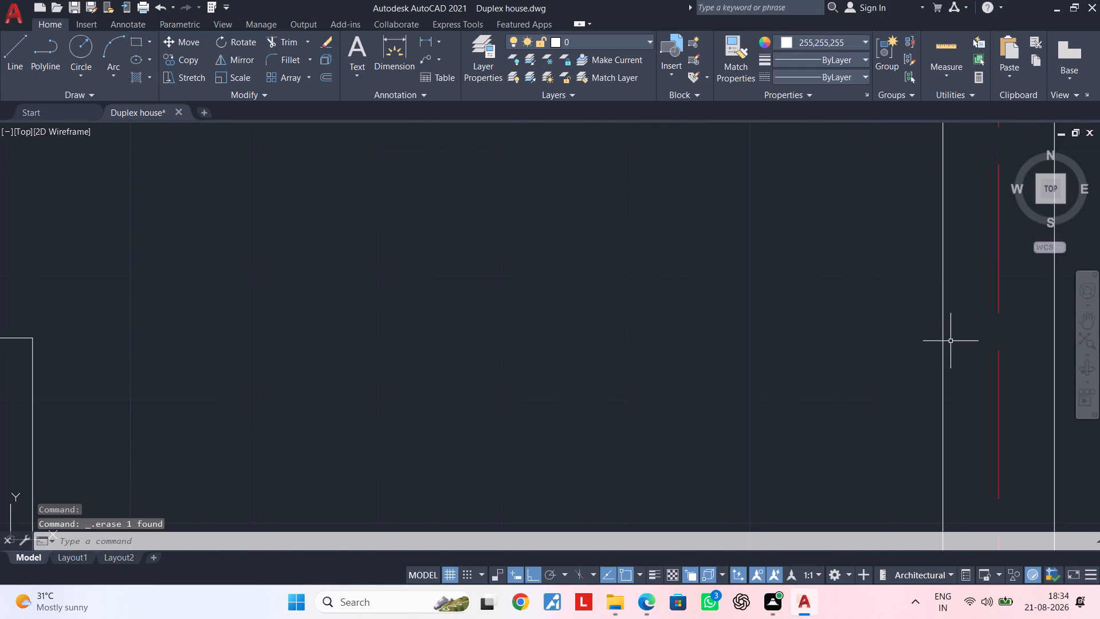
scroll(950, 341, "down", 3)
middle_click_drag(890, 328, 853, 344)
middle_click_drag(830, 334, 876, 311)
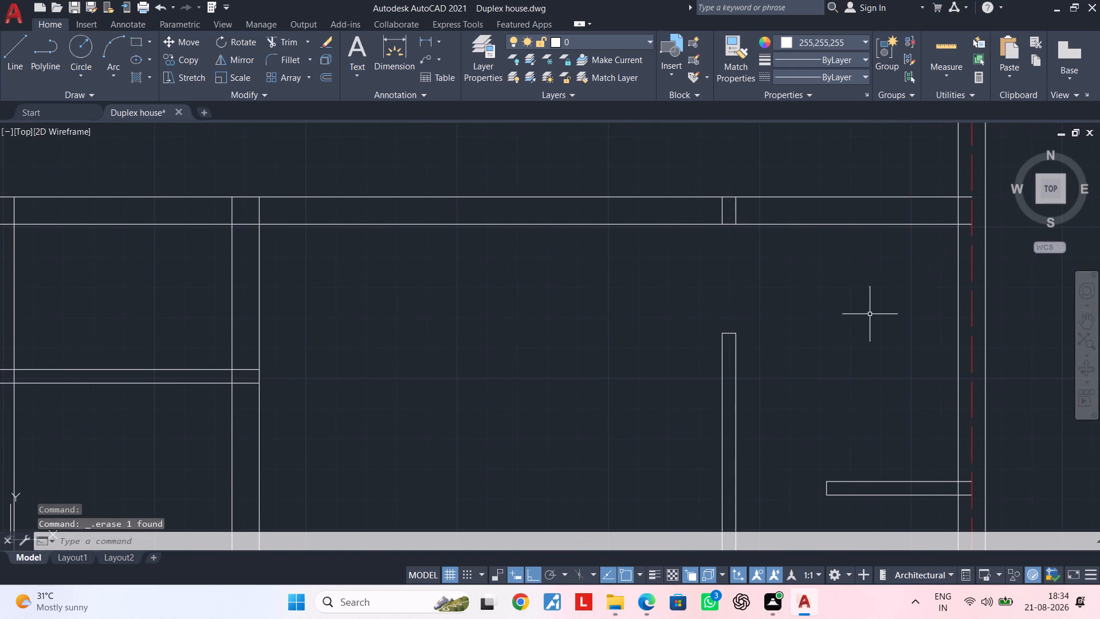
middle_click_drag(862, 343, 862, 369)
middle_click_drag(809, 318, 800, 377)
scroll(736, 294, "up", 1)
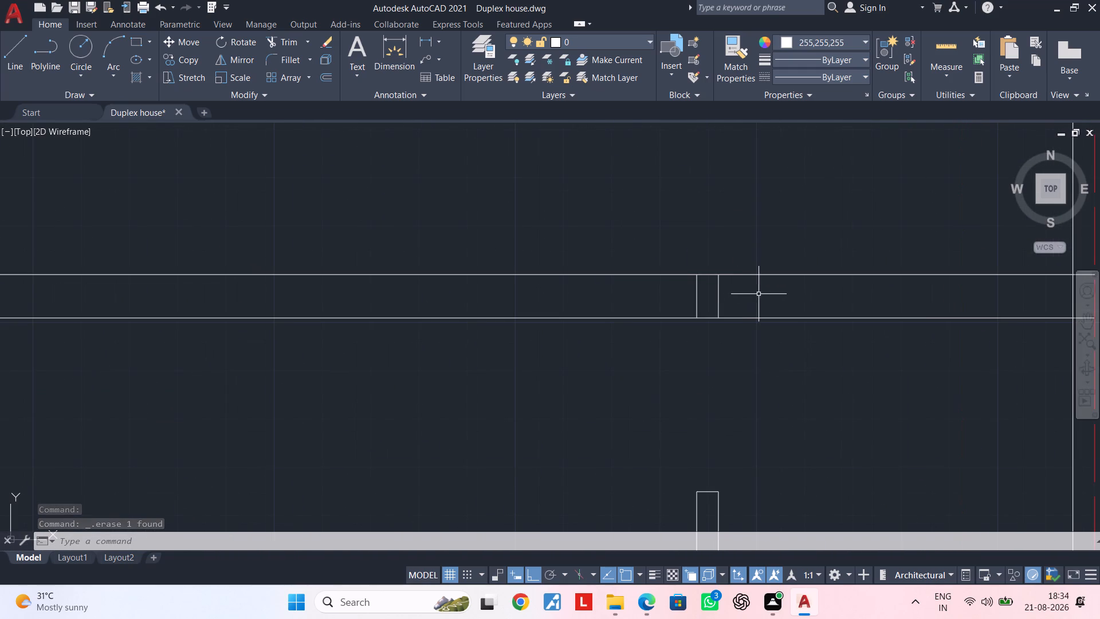
Delete the two short partition line pieces left across the long horizontal 9" wall.
left_click_drag(759, 294, 748, 293)
double_click(660, 295)
key("Delete")
scroll(660, 295, "down", 3)
middle_click_drag(660, 295, 773, 289)
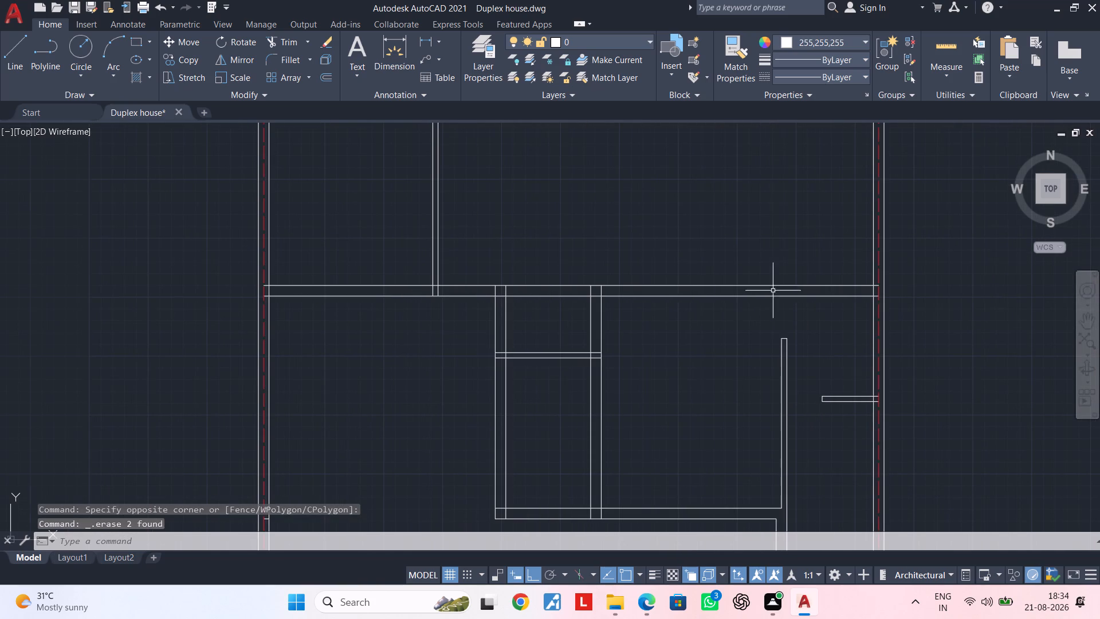
Offset the east face of the eastern vertical 9" wall 4' to the east, below the long horizontal wall.
key("Escape")
middle_click_drag(701, 336, 738, 334)
key("Escape")
scroll(681, 309, "up", 1)
middle_click_drag(669, 308, 682, 340)
key("Escape")
key("Escape")
key("Escape")
key("Escape")
key("Escape")
scroll(639, 324, "up", 2)
middle_click_drag(642, 333, 654, 366)
key("Escape")
key("Escape")
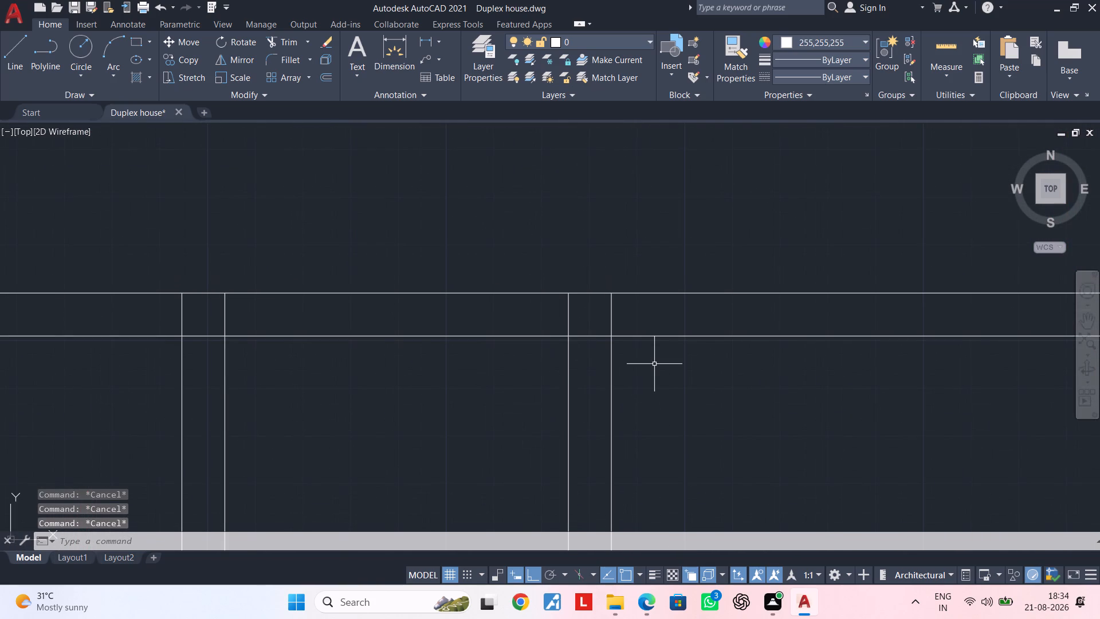
type("OF")
key("space")
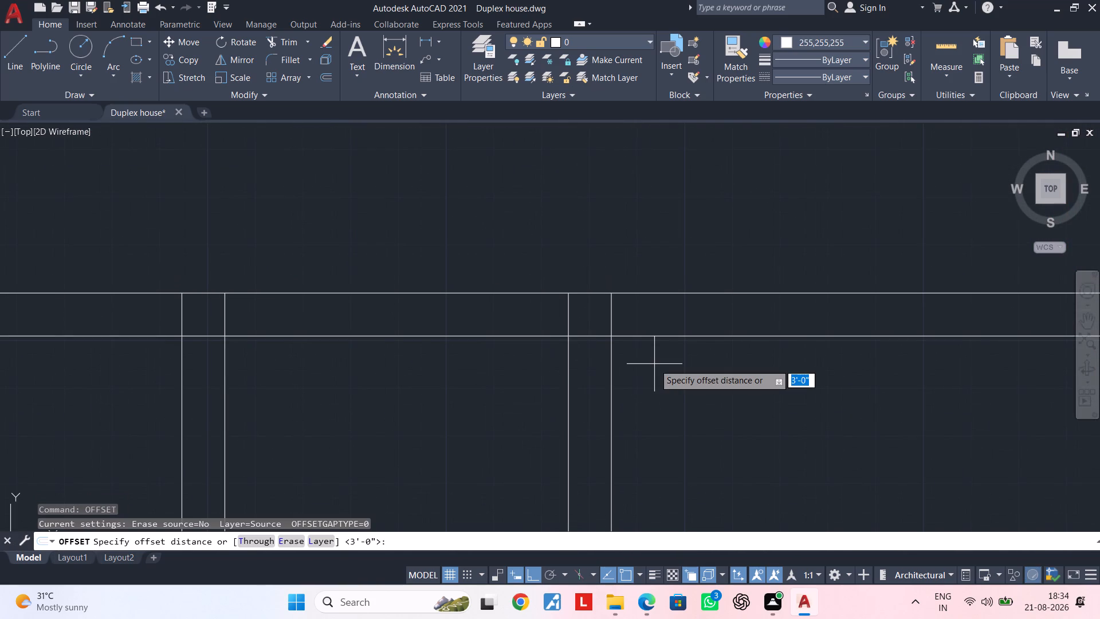
type("4'")
key("Return")
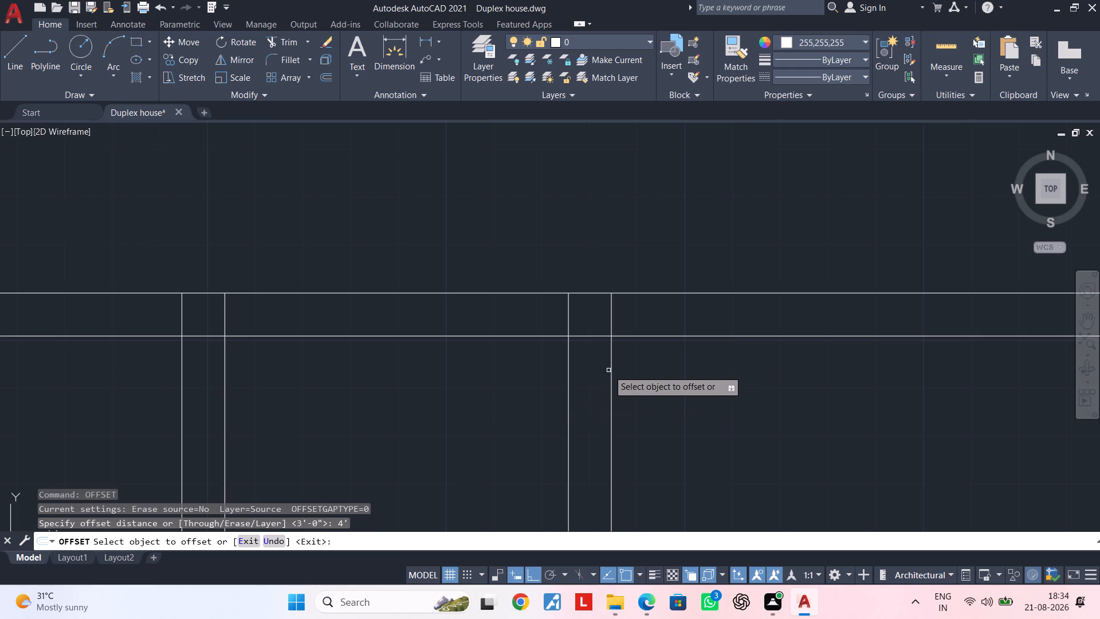
left_click(611, 369)
left_click(710, 369)
middle_click_drag(712, 369, 674, 375)
key("Escape")
key("Escape")
key("Escape")
Trim the horizontal 9" wall between the vertical wall and the 4' offset line, and trim that line south of the wall.
key("t")
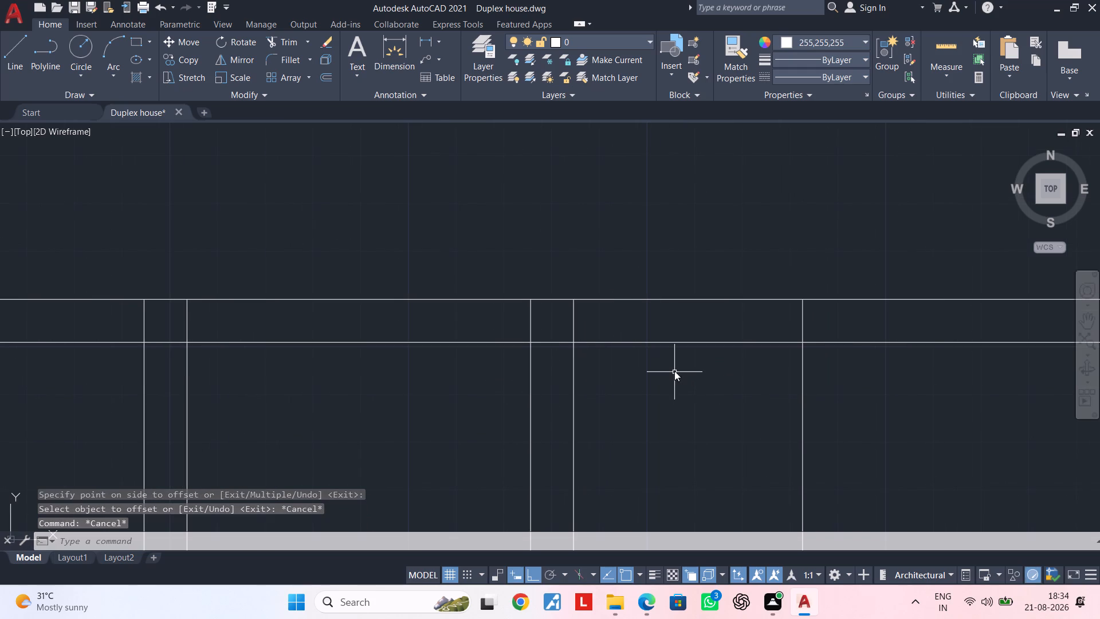
type("R")
key("space")
left_click_drag(670, 375, 667, 366)
double_click(638, 264)
left_click_drag(726, 365, 781, 367)
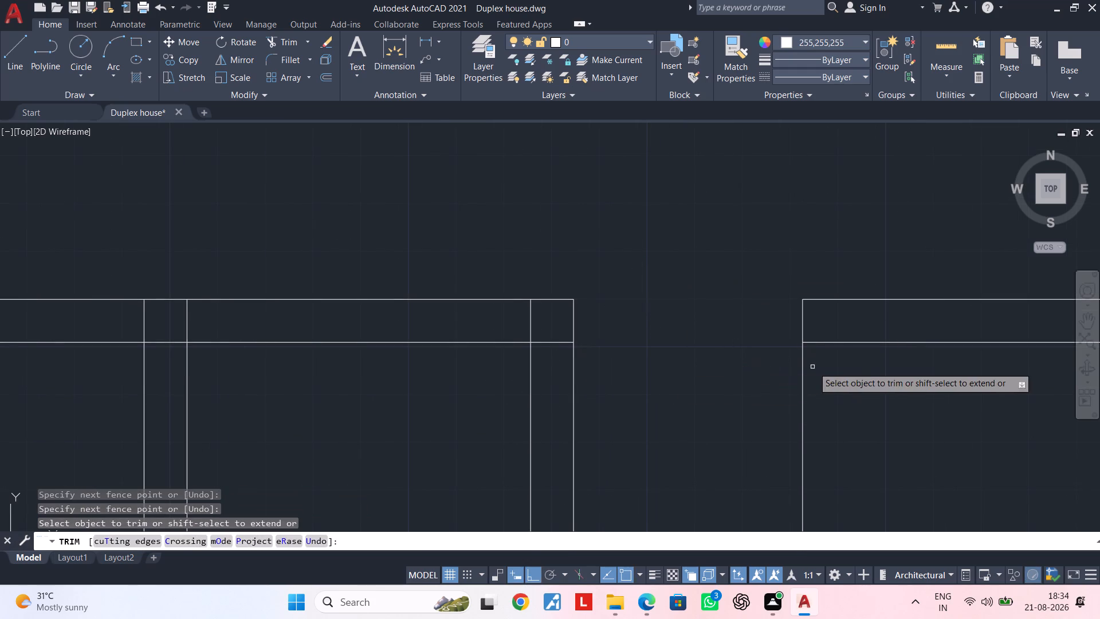
left_click_drag(838, 367, 761, 370)
left_click(759, 370)
middle_click_drag(742, 377, 831, 319)
left_click(811, 320)
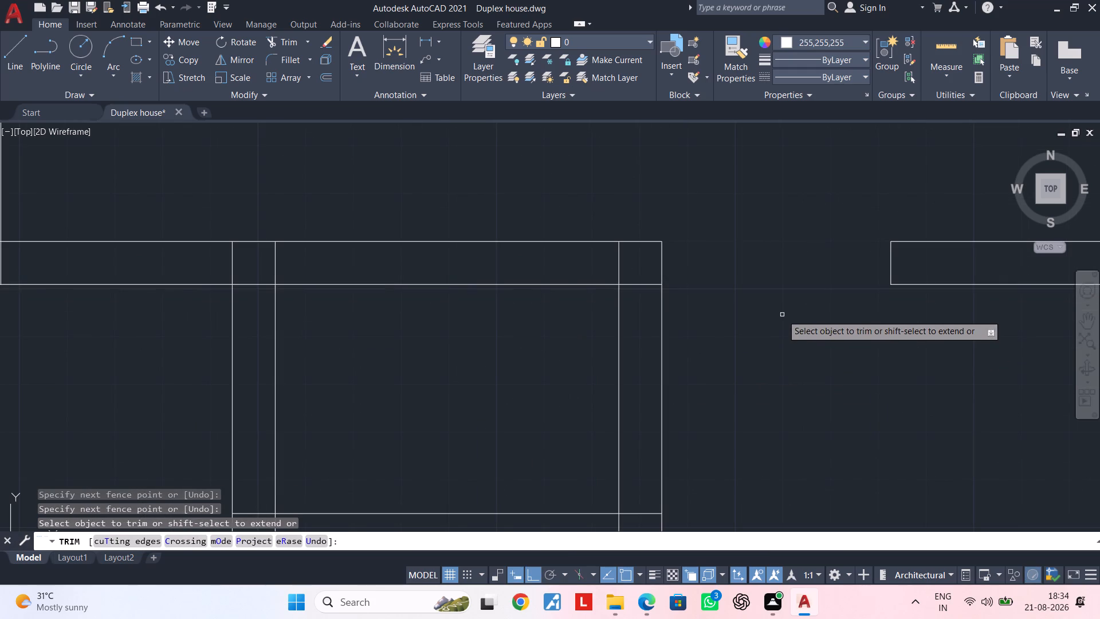
Trim the overlapping inner face lines where the horizontal 9" wall meets the eastern vertical wall, leaving a clean corner.
scroll(782, 313, "down", 1)
middle_click_drag(782, 313, 803, 366)
scroll(717, 324, "up", 2)
left_click_drag(651, 338, 693, 356)
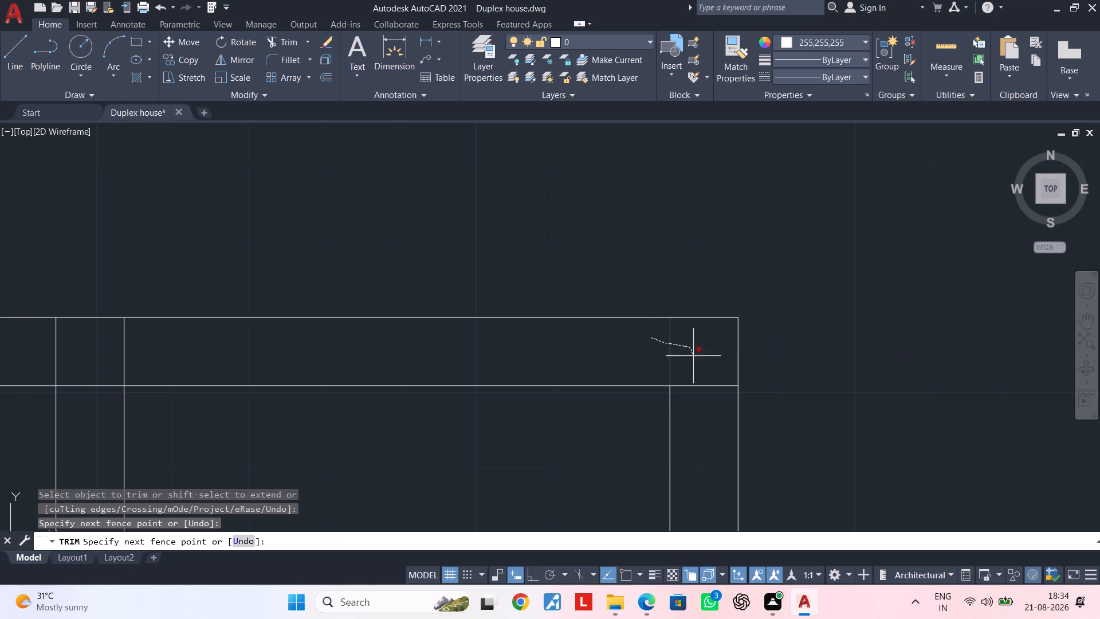
left_click_drag(693, 356, 707, 424)
Trim the short horizontal partition's lines inside the eastern vertical 9" wall, and the wall face between them, to open the junction.
scroll(703, 408, "down", 2)
middle_click_drag(704, 399, 715, 227)
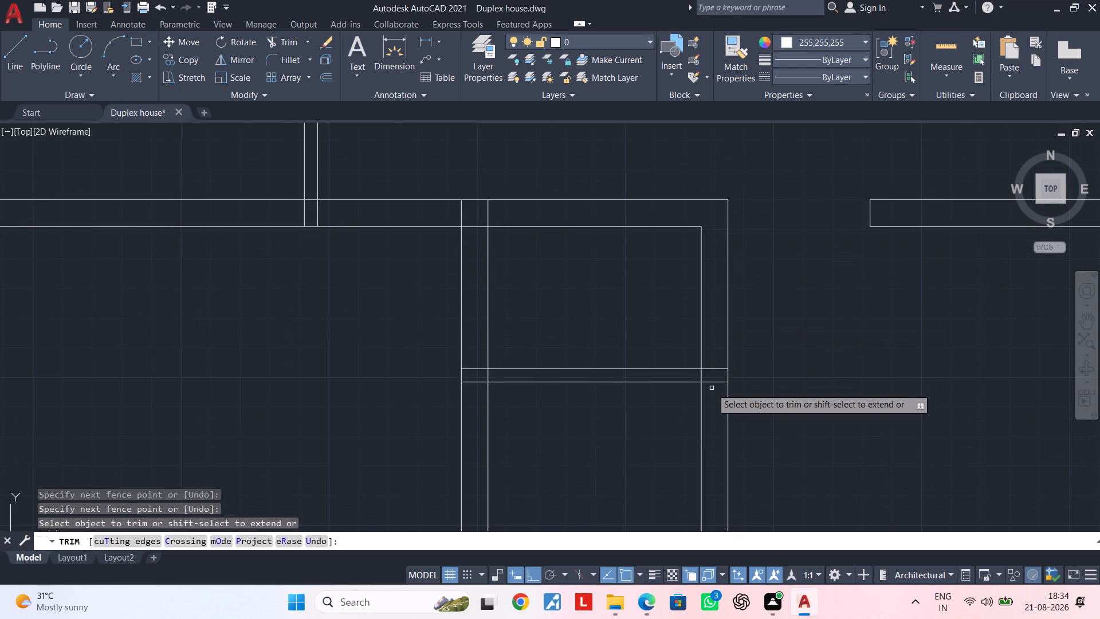
scroll(712, 388, "up", 2)
left_click_drag(706, 394, 706, 381)
left_click(707, 308)
left_click_drag(699, 358, 693, 358)
left_click(618, 355)
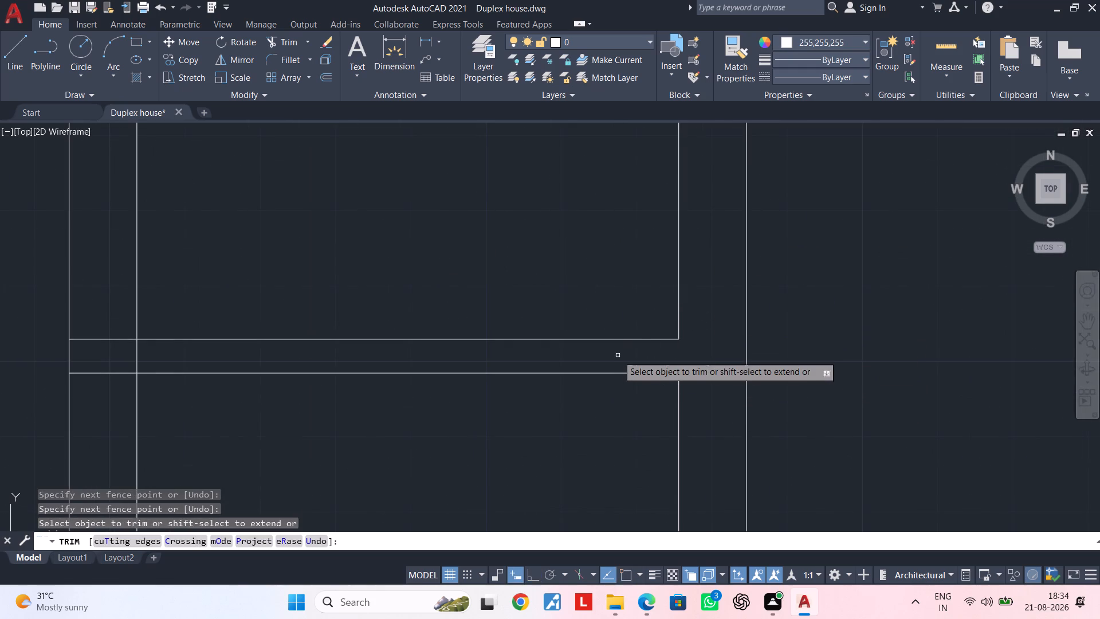
scroll(611, 355, "down", 1)
middle_click_drag(635, 352, 807, 329)
middle_click_drag(612, 379, 714, 371)
key("Escape")
key("Escape")
key("Escape")
key("Escape")
Offset the east face of the western vertical 9" wall 2'6" to the east, across the short horizontal partition.
type("OF")
key("space")
type("2'6\"")
key("Return")
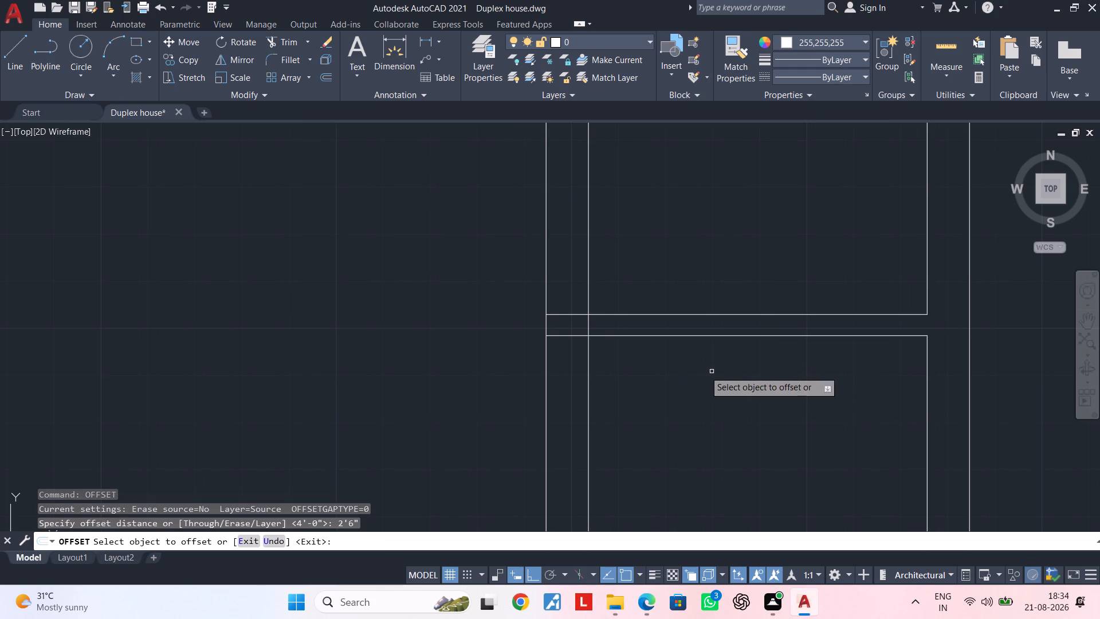
left_click(590, 371)
left_click(687, 371)
key("Escape")
key("Escape")
Trim the 2'6" offset line to a cap on the short partition, and trim away the partition lines west of it, including inside the wall.
type("TRC")
key("Escape")
key("Escape")
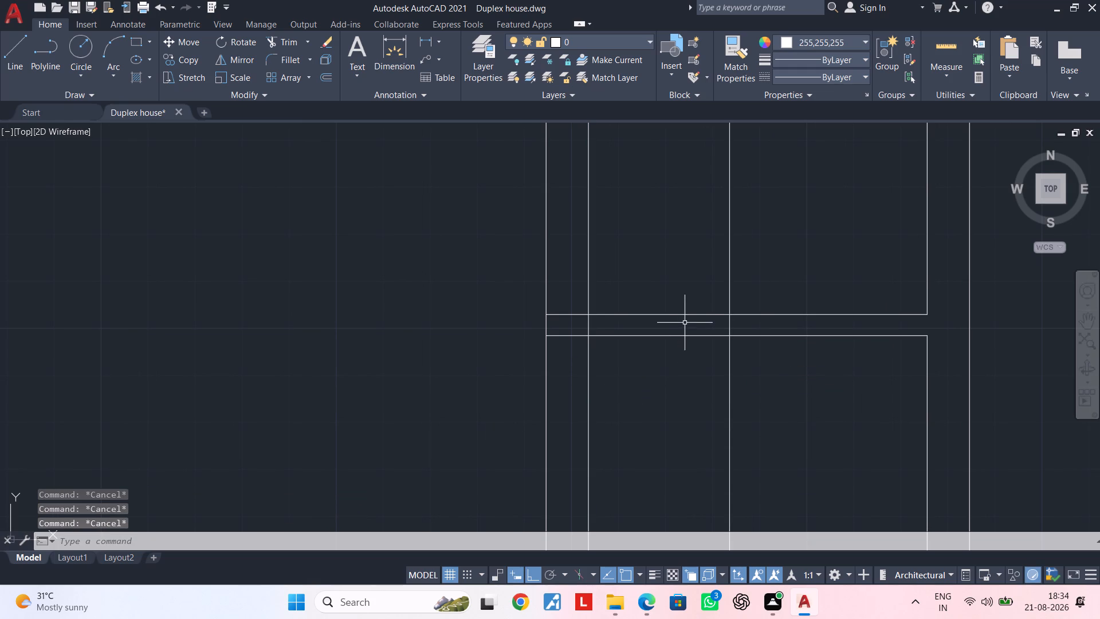
key("t")
type("R")
key("space")
left_click(733, 271)
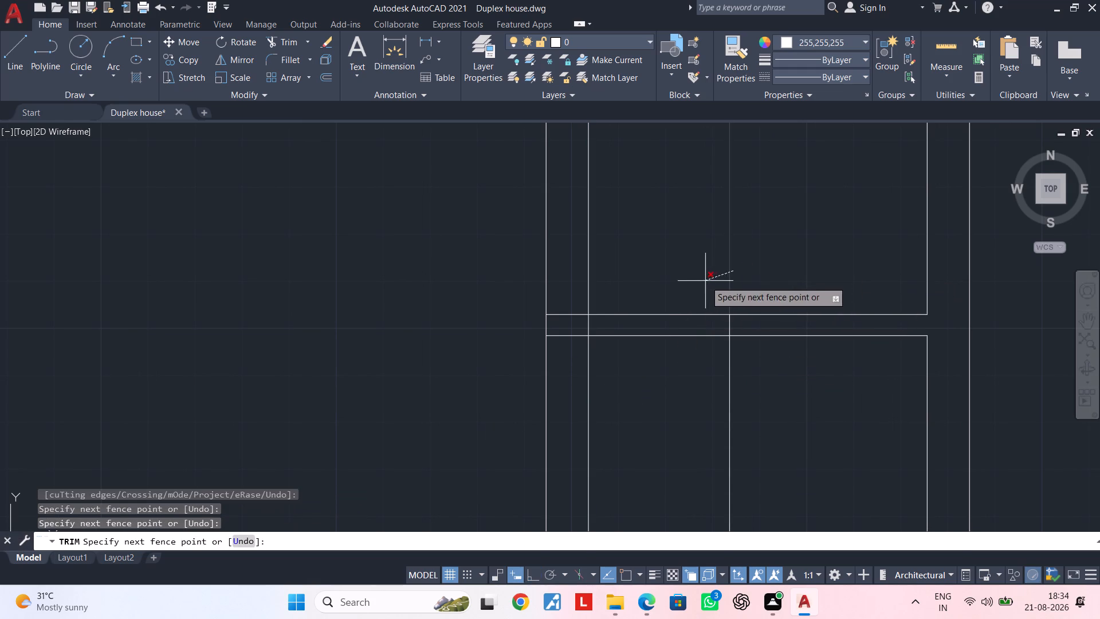
left_click(705, 281)
left_click_drag(761, 381, 742, 386)
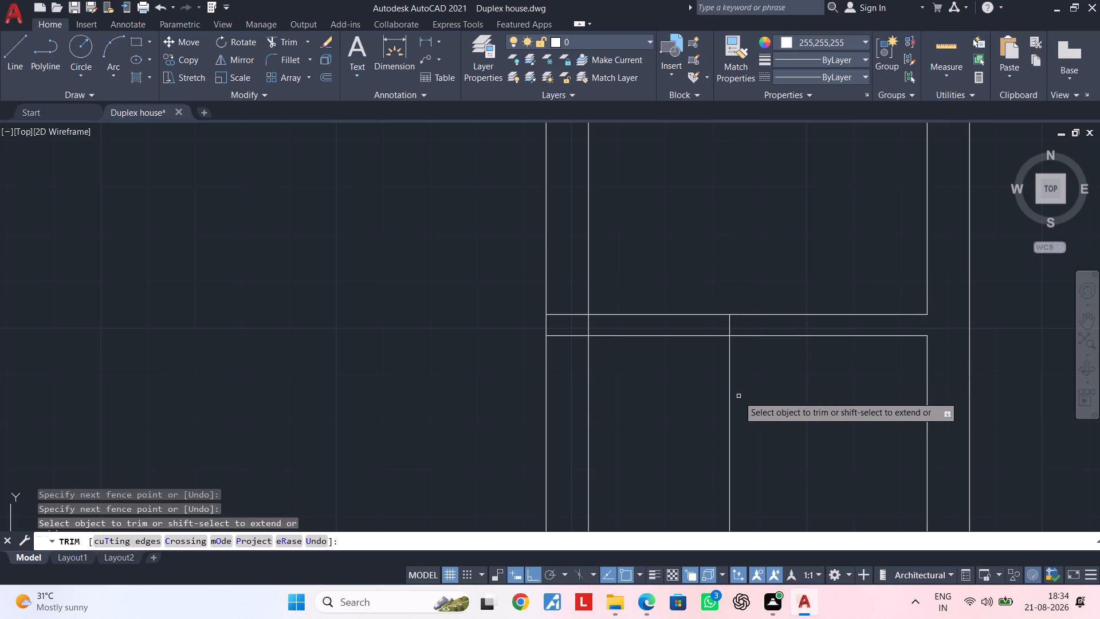
left_click(730, 398)
left_click_drag(661, 397, 663, 391)
left_click(659, 280)
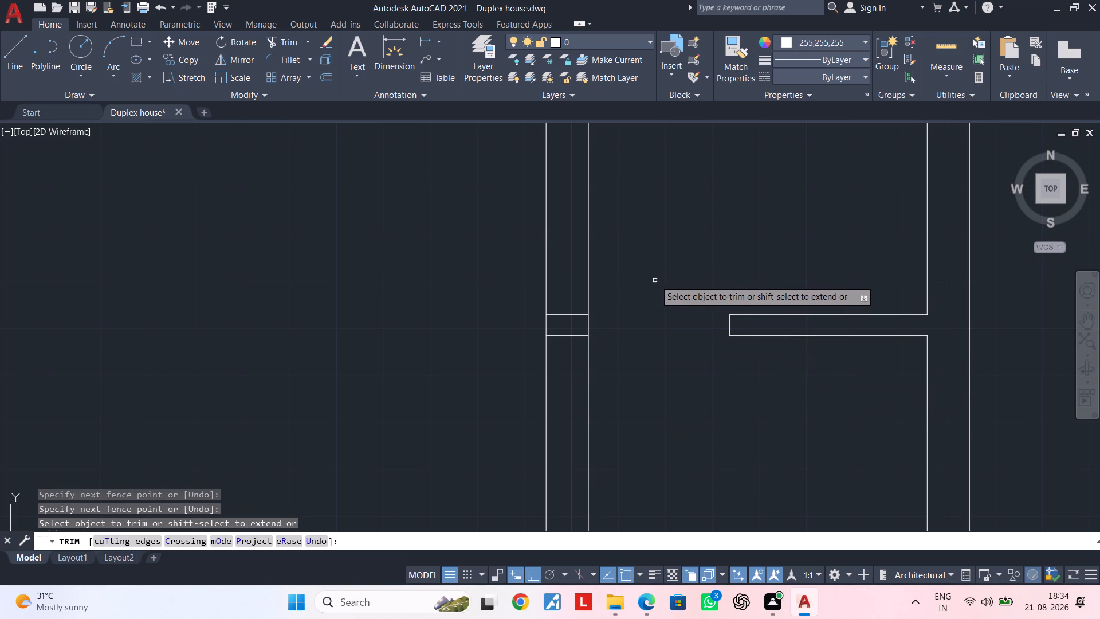
middle_click_drag(655, 292, 657, 323)
left_click(568, 382)
left_click(571, 320)
Examine the junctions of the long horizontal 9" wall with the vertical walls and the surrounding rooms.
scroll(575, 319, "down", 3)
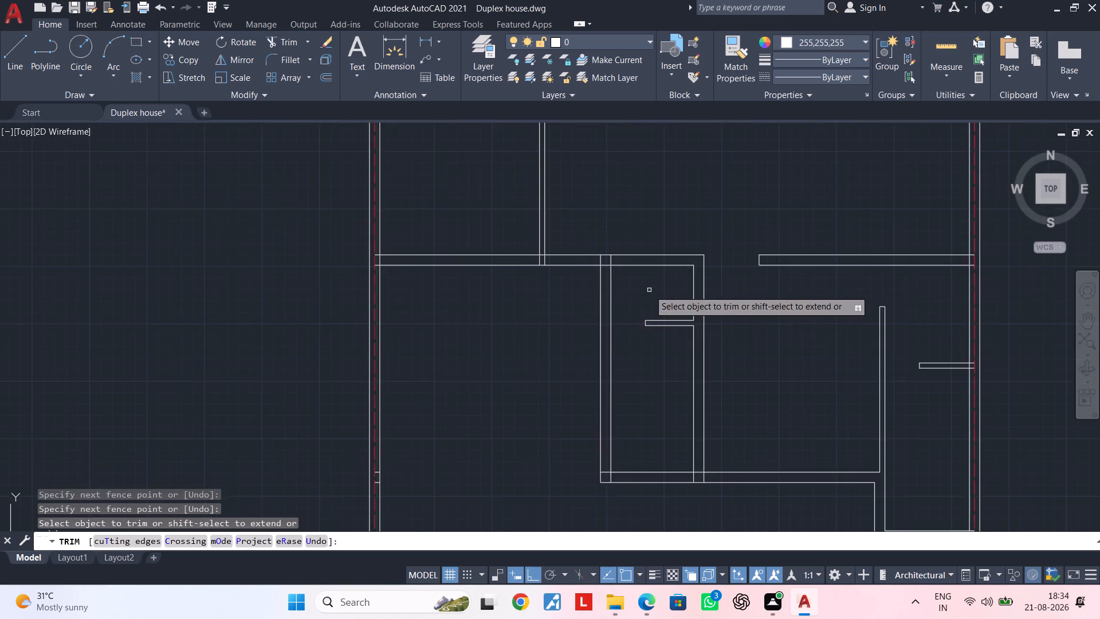
middle_click_drag(651, 290, 654, 323)
middle_click_drag(645, 324, 648, 386)
scroll(630, 361, "up", 1)
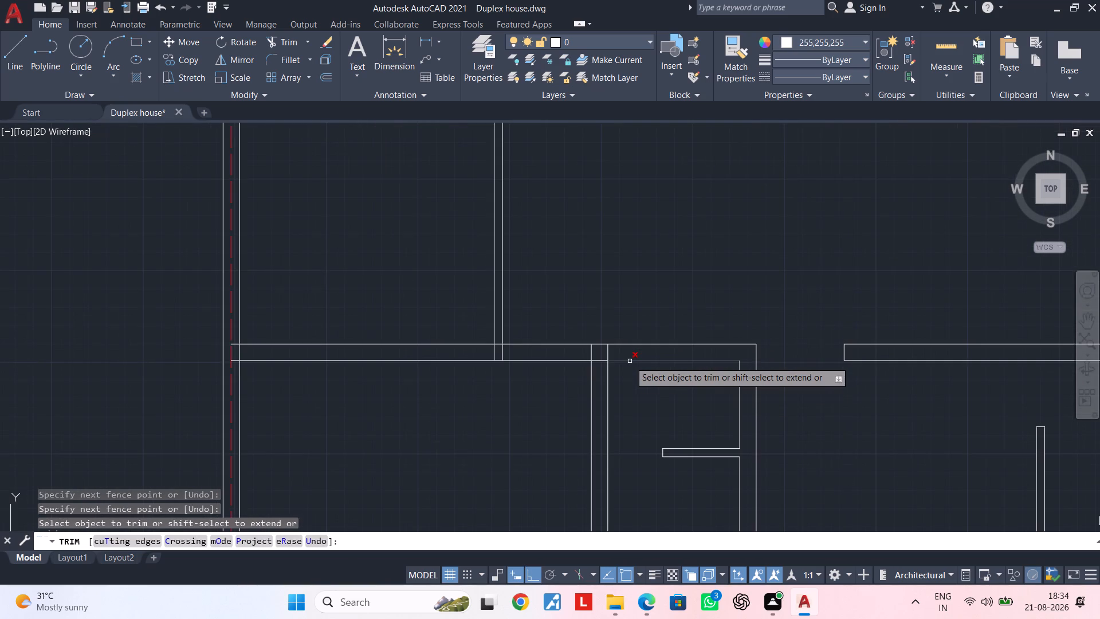
scroll(628, 357, "up", 3)
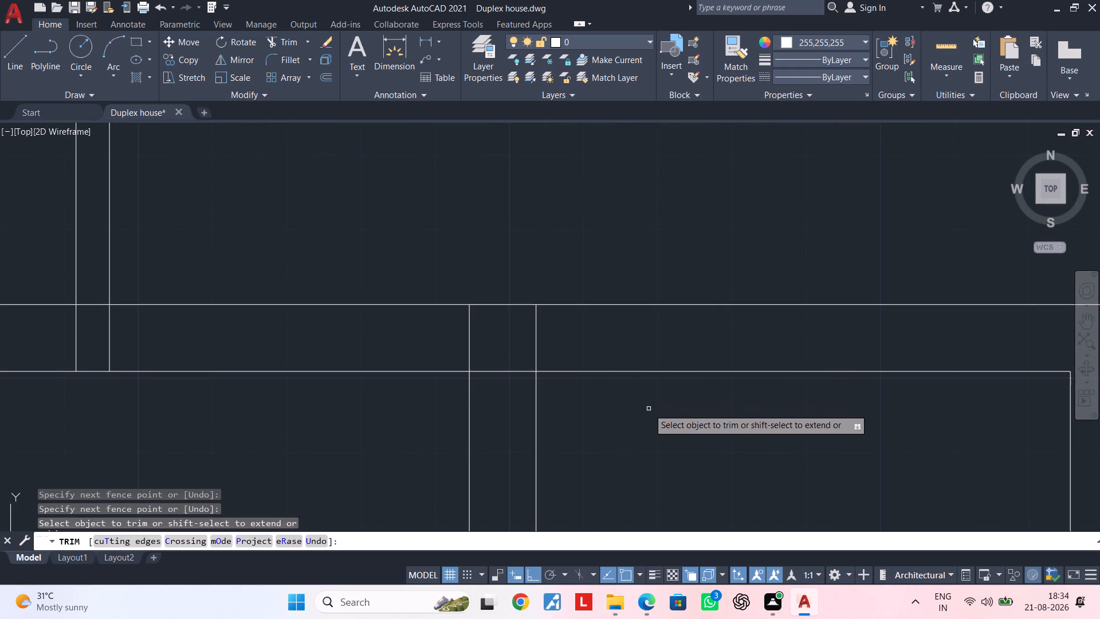
scroll(692, 382, "down", 2)
middle_click_drag(706, 378, 619, 355)
middle_click_drag(697, 397, 618, 369)
key("Escape")
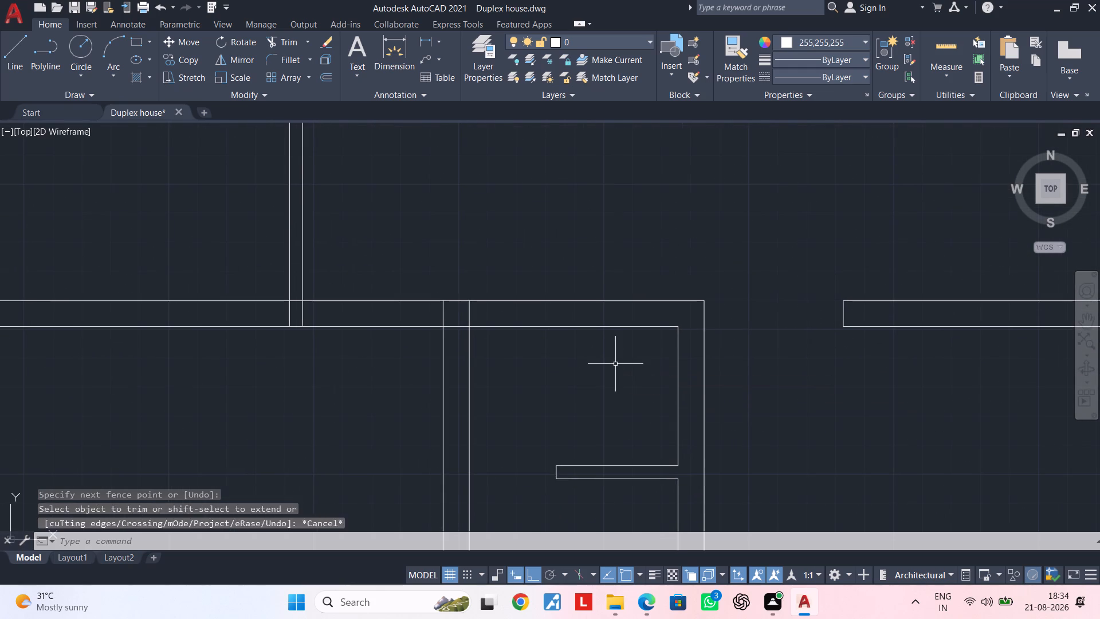
key("Escape")
key("Escape")
scroll(612, 351, "down", 2)
middle_click_drag(614, 350, 594, 238)
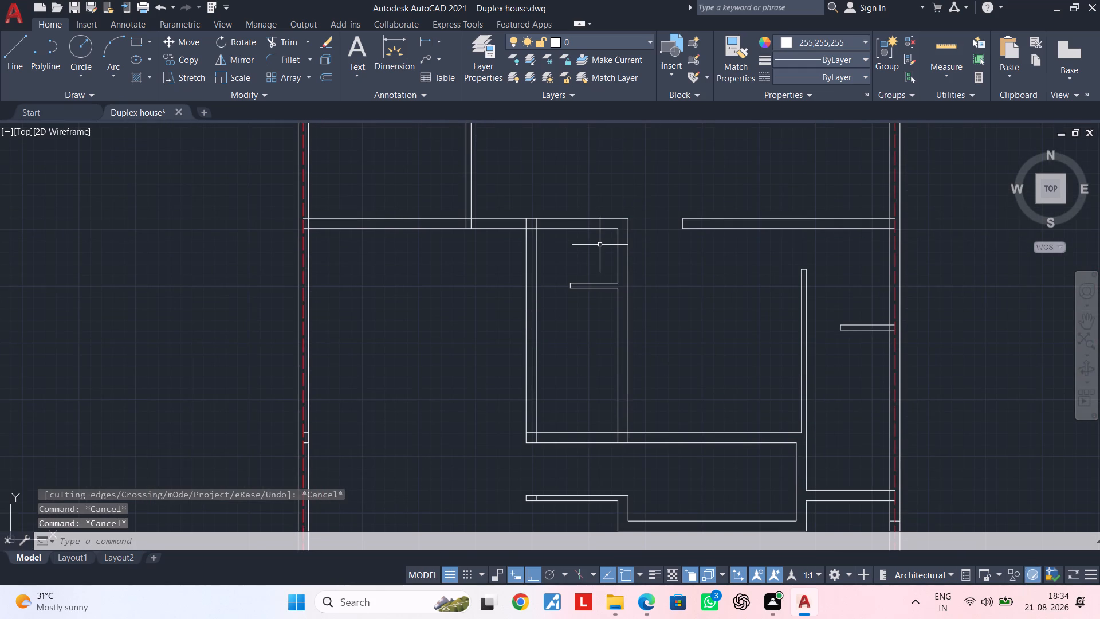
middle_click_drag(600, 247, 599, 300)
middle_click_drag(603, 300, 576, 328)
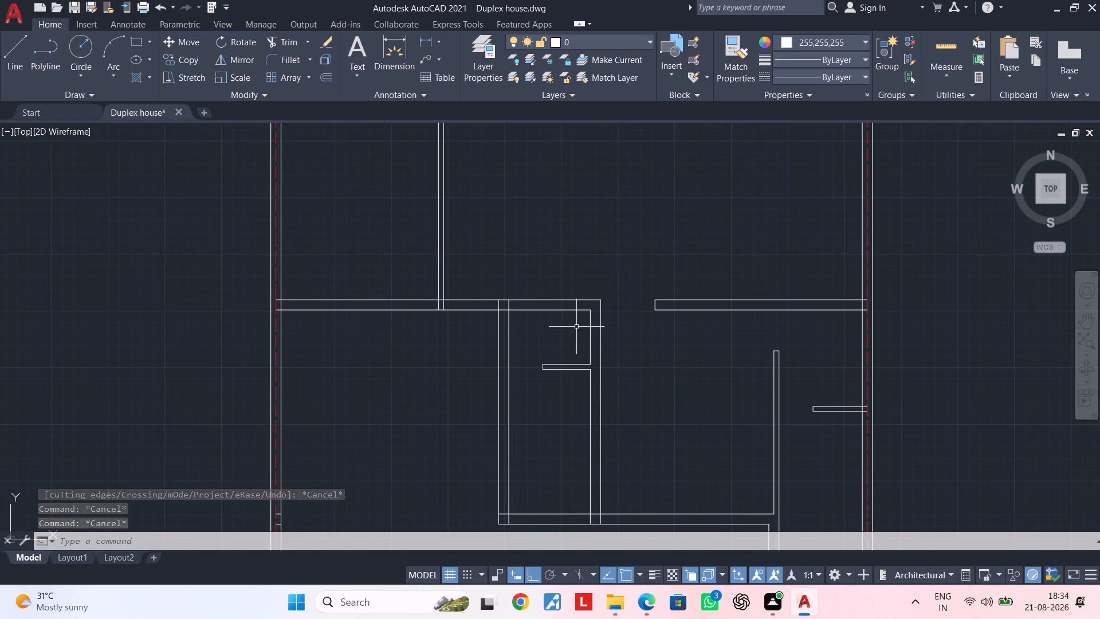
Extend the west face of the eastern vertical 9" wall north to the outer face of the horizontal wall.
key("e")
type("X")
key("space")
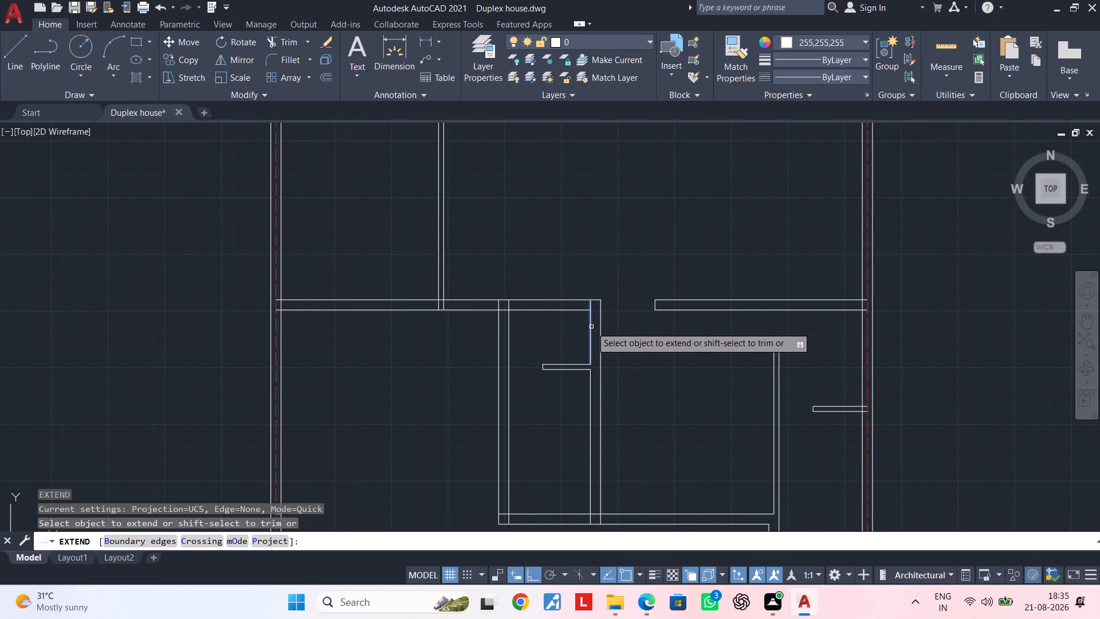
left_click(591, 327)
middle_click_drag(565, 326, 591, 347)
scroll(584, 350, "up", 1)
key("Escape")
key("Escape")
Trim the horizontal 9" wall's two faces between the western and eastern vertical 9" walls.
key("t")
type("R")
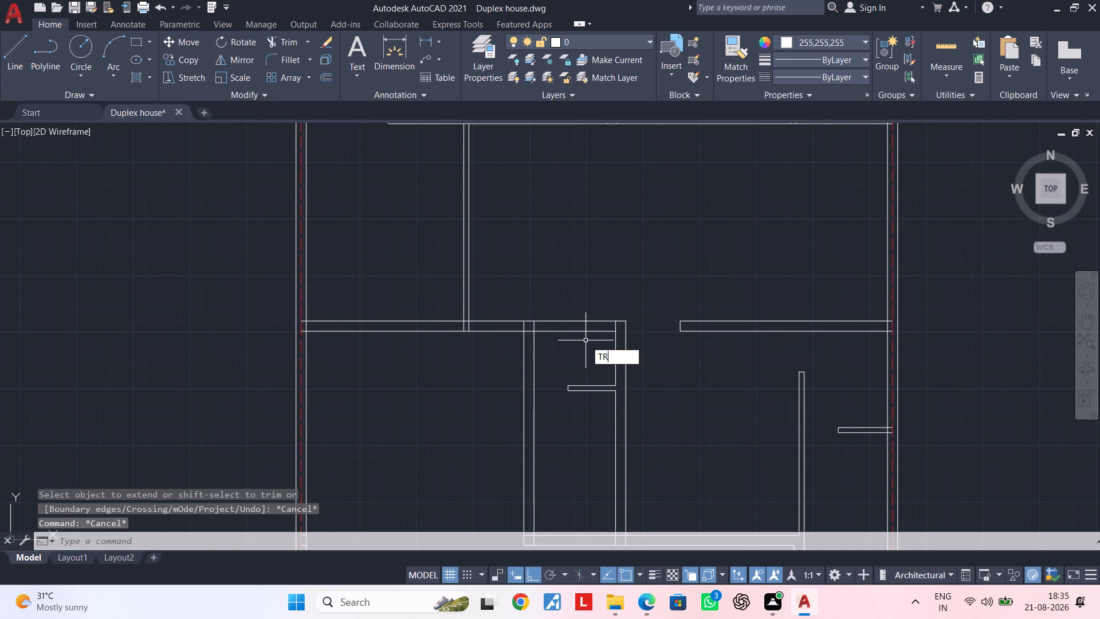
key("space")
left_click_drag(570, 349, 570, 344)
double_click(573, 291)
middle_click_drag(572, 308, 659, 283)
key("Escape")
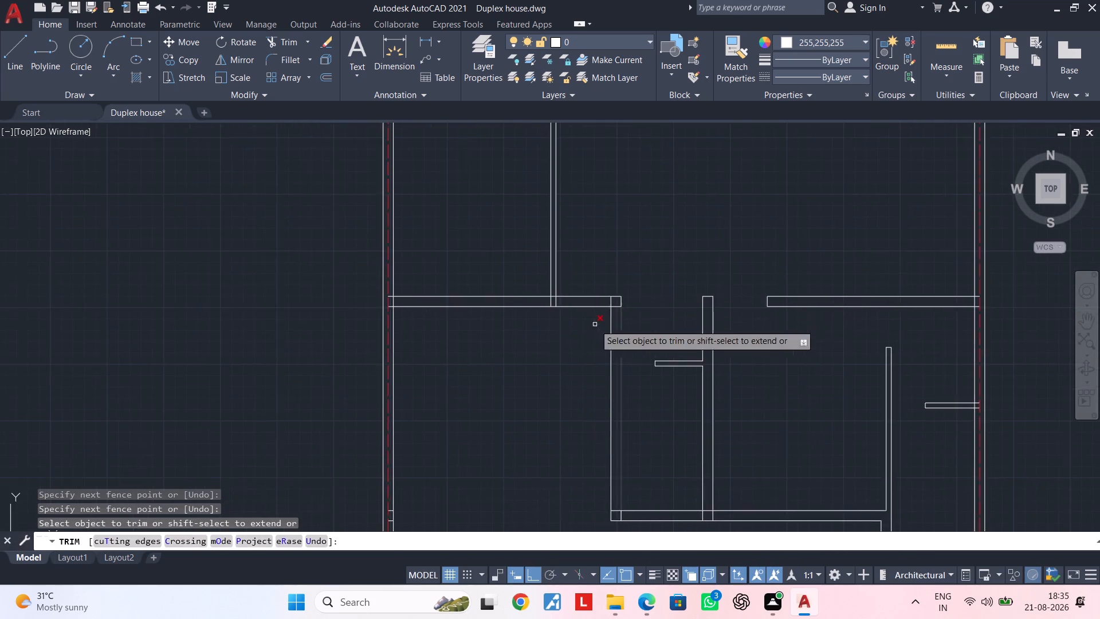
key("Escape")
Measure the distance along the horizontal 9" wall from the northern vertical partition to the western vertical wall.
scroll(584, 327, "up", 2)
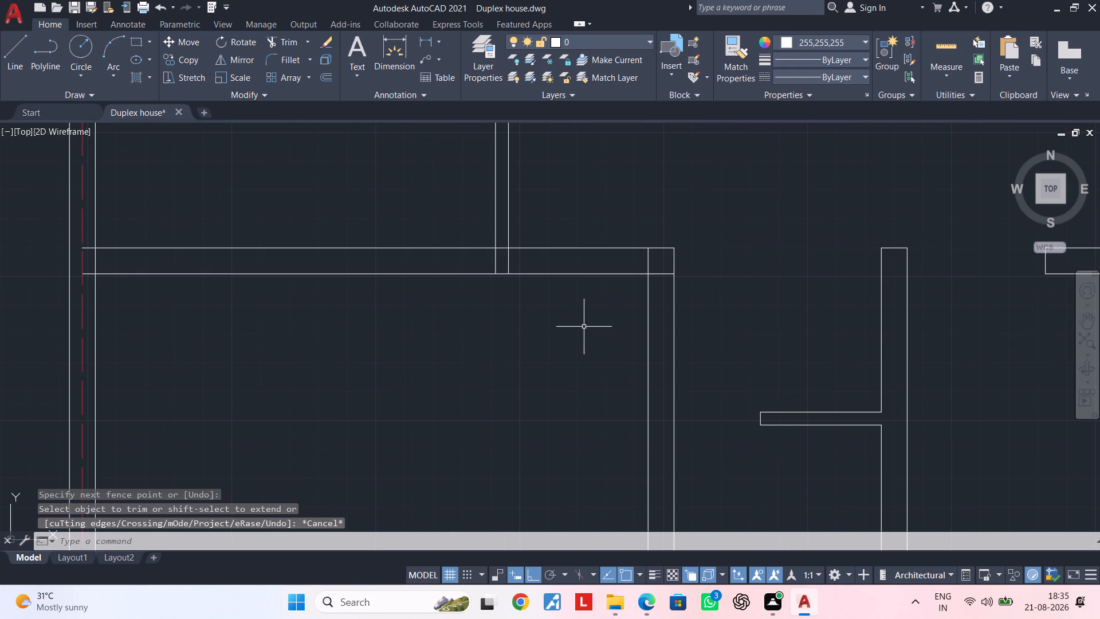
middle_click_drag(584, 326, 584, 342)
left_click(426, 40)
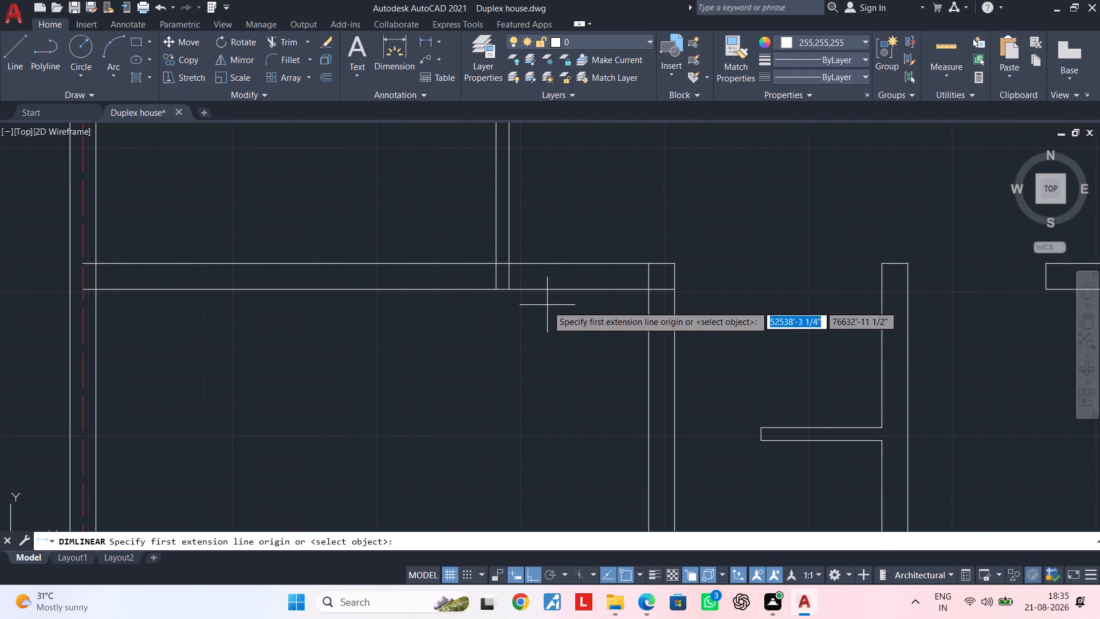
left_click(510, 291)
double_click(648, 292)
key("Escape")
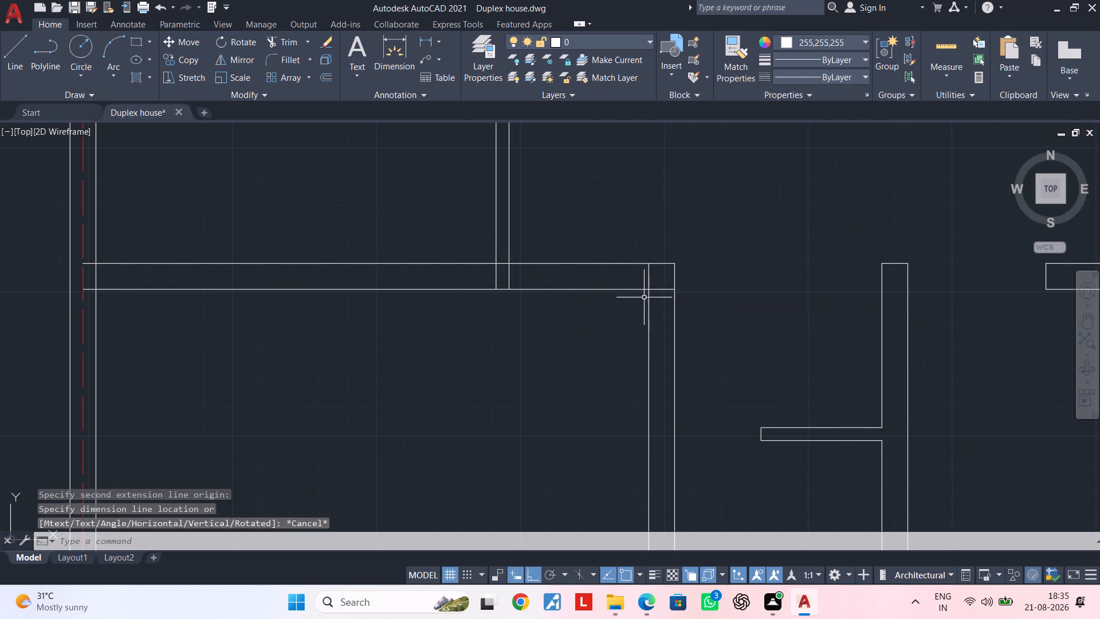
key("Escape")
middle_click_drag(616, 314, 616, 337)
key("Escape")
key("Escape")
Trim the horizontal 9" wall between the northern vertical partition and the western vertical wall, including its south face inside that wall.
key("t")
key("r")
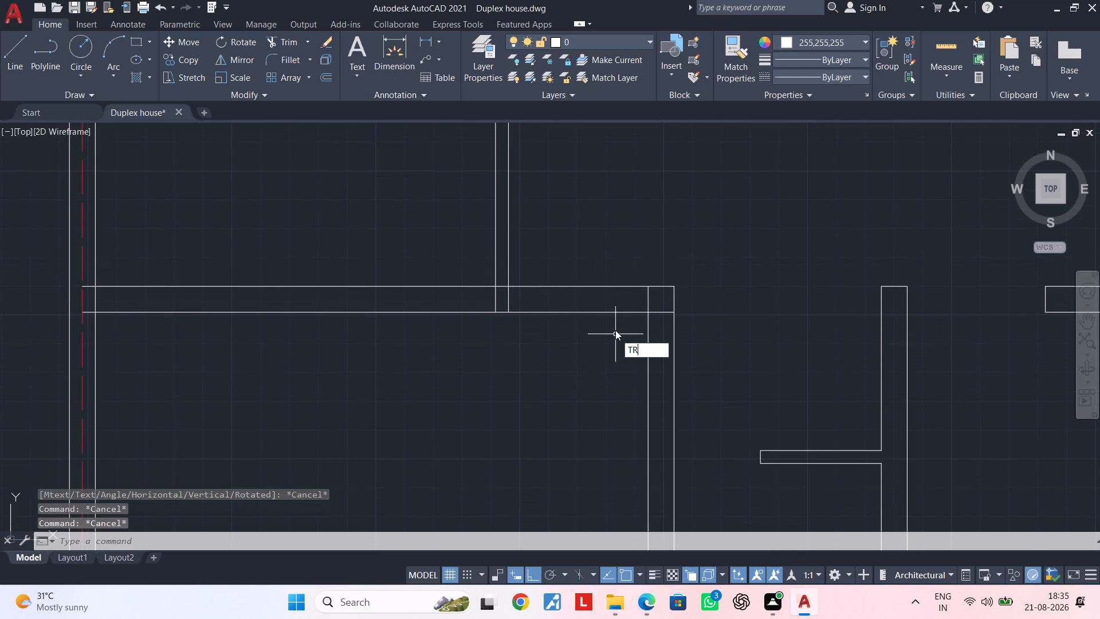
key("Escape")
key("Escape")
key("t")
type("R")
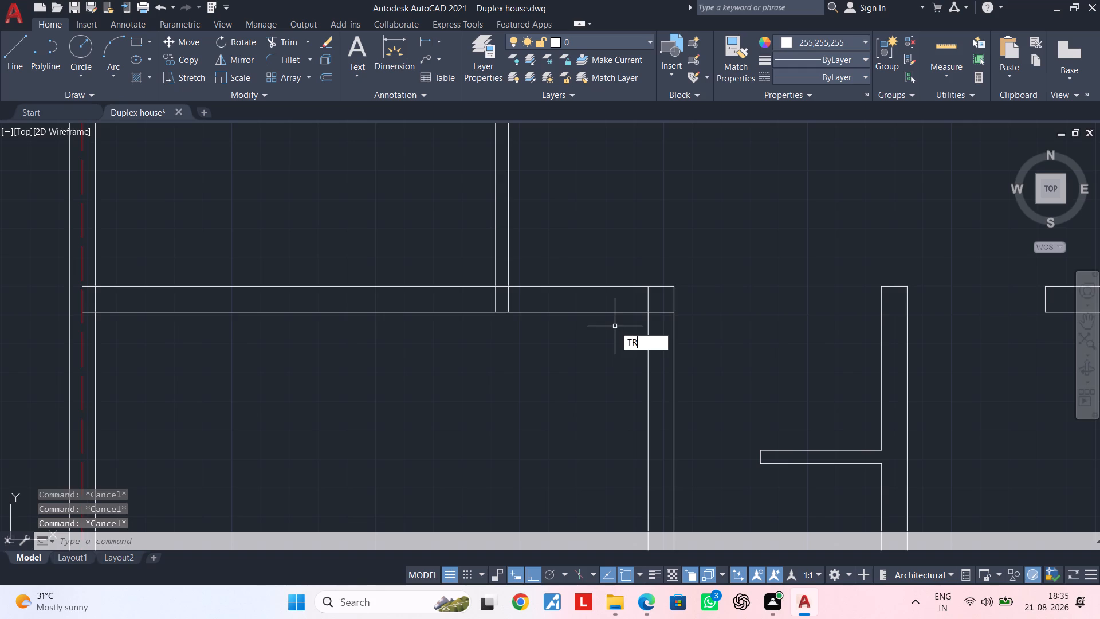
key("space")
left_click(612, 325)
left_click(606, 272)
middle_click_drag(607, 287, 573, 281)
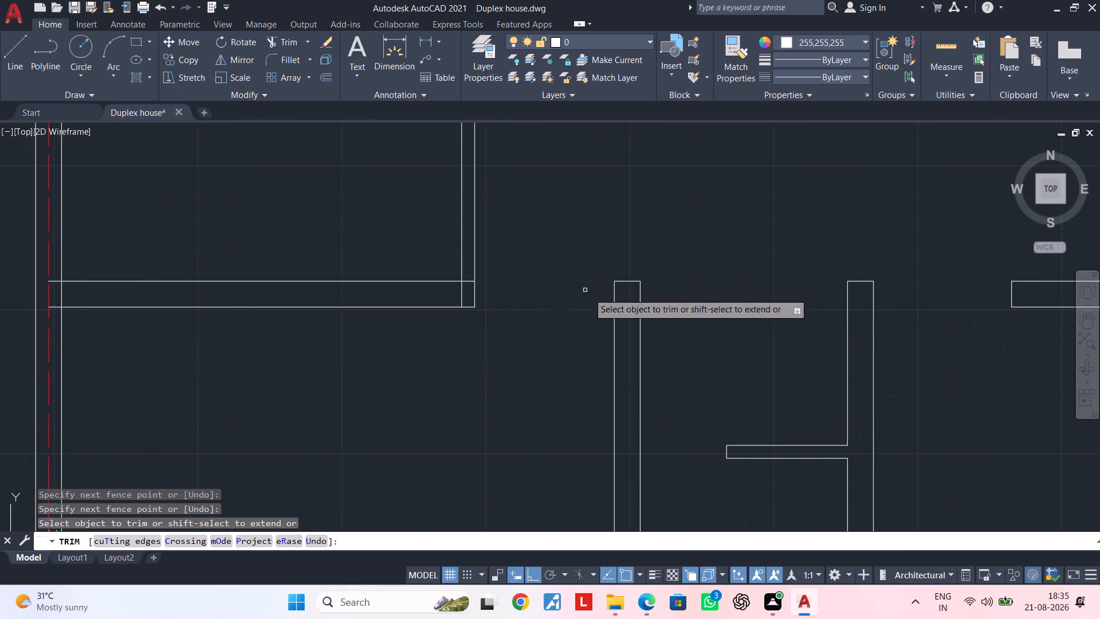
left_click(630, 309)
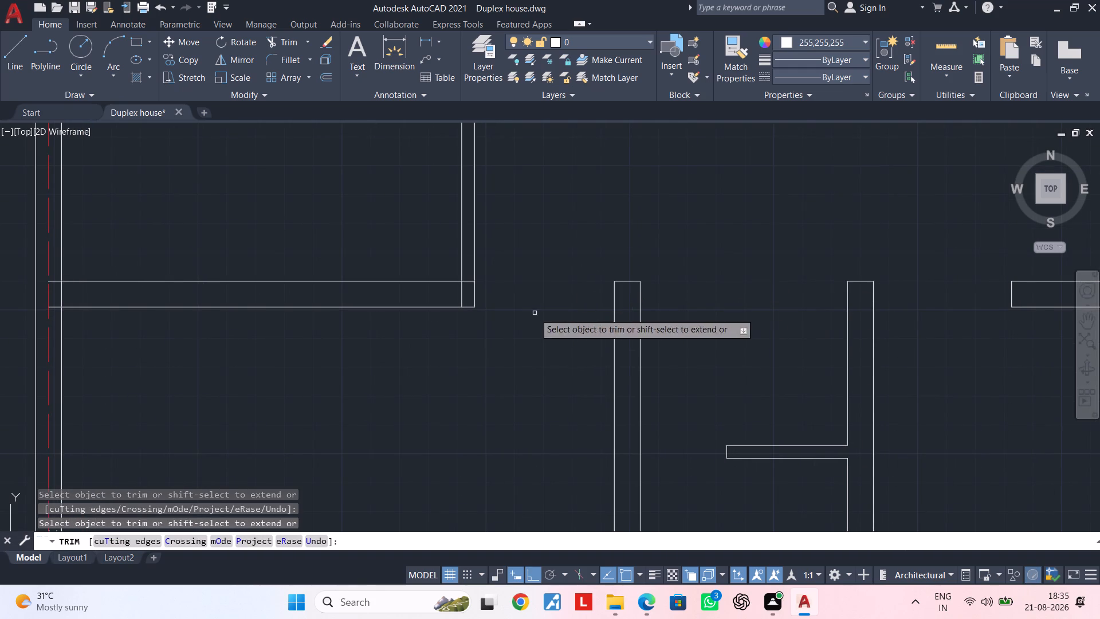
middle_click_drag(535, 313, 730, 311)
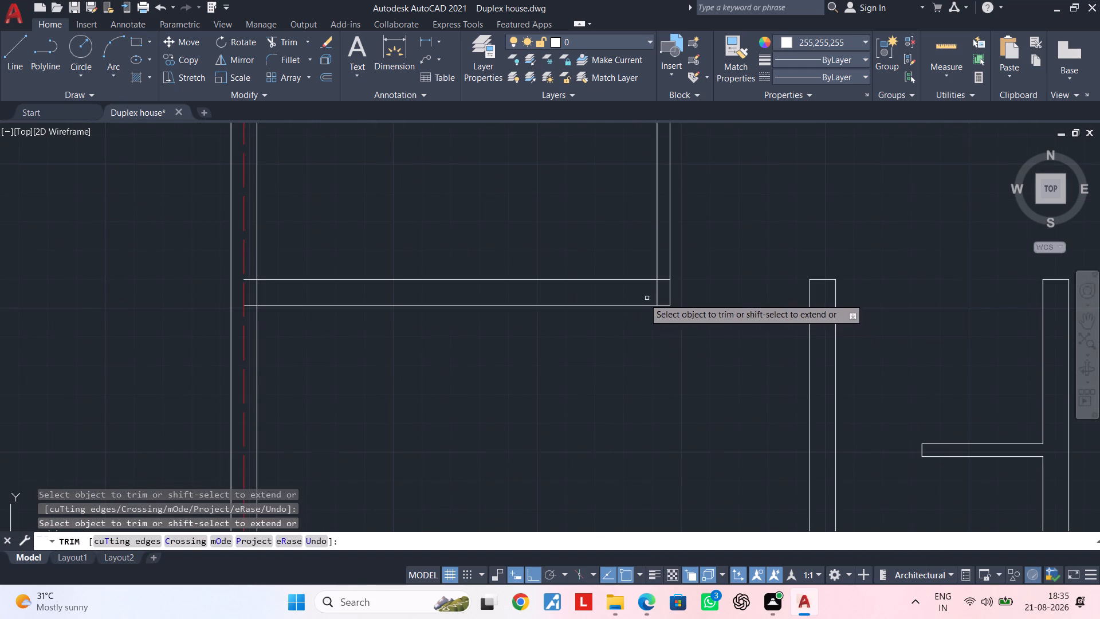
middle_click_drag(624, 299, 713, 297)
key("Escape")
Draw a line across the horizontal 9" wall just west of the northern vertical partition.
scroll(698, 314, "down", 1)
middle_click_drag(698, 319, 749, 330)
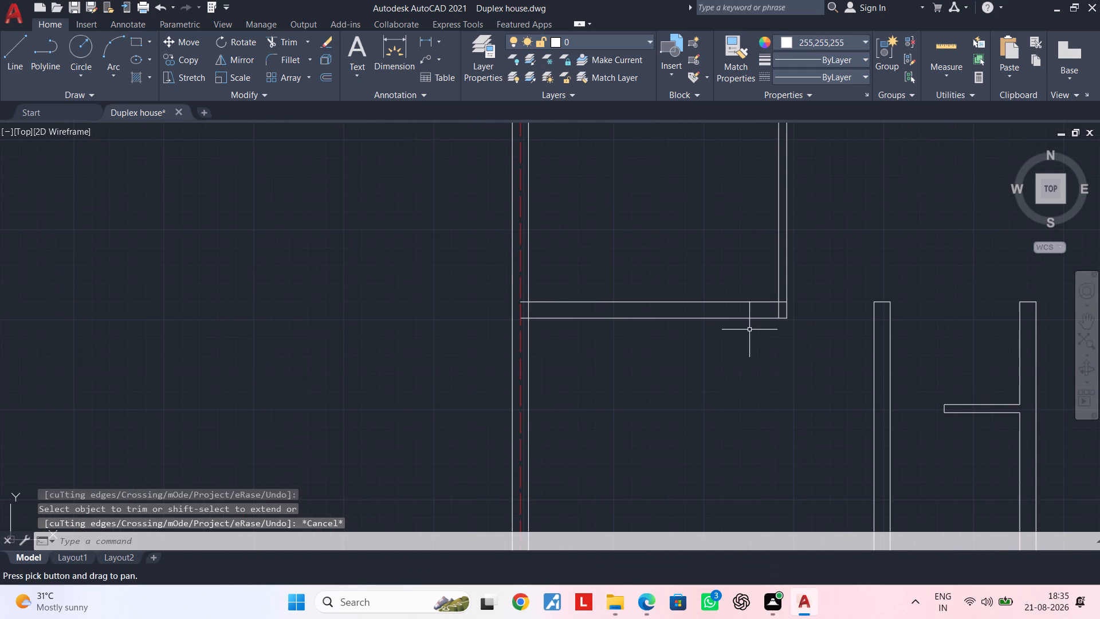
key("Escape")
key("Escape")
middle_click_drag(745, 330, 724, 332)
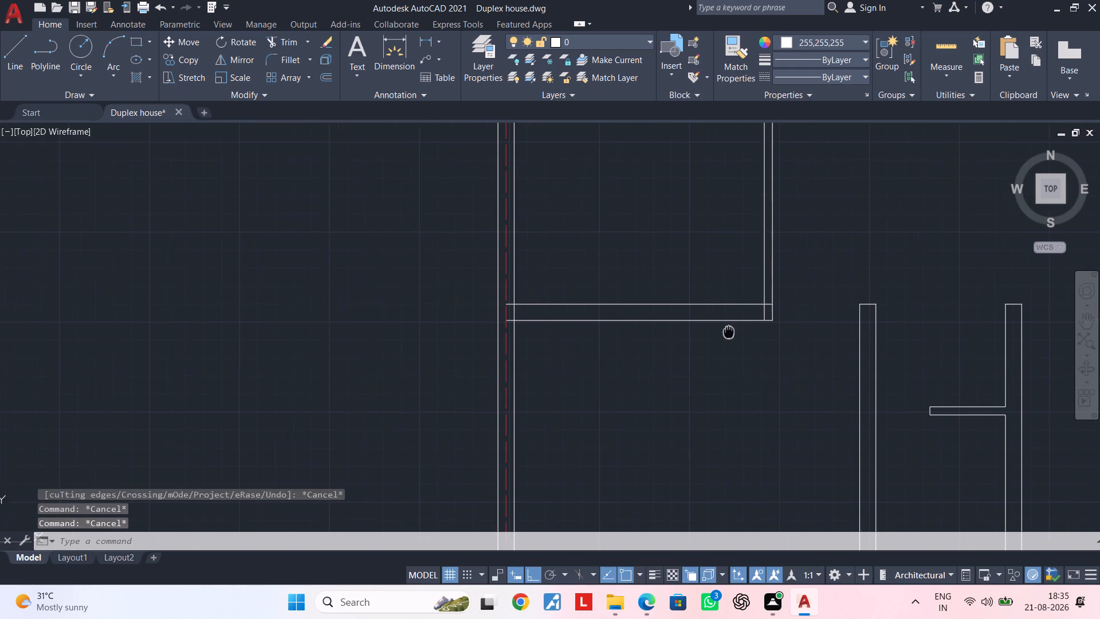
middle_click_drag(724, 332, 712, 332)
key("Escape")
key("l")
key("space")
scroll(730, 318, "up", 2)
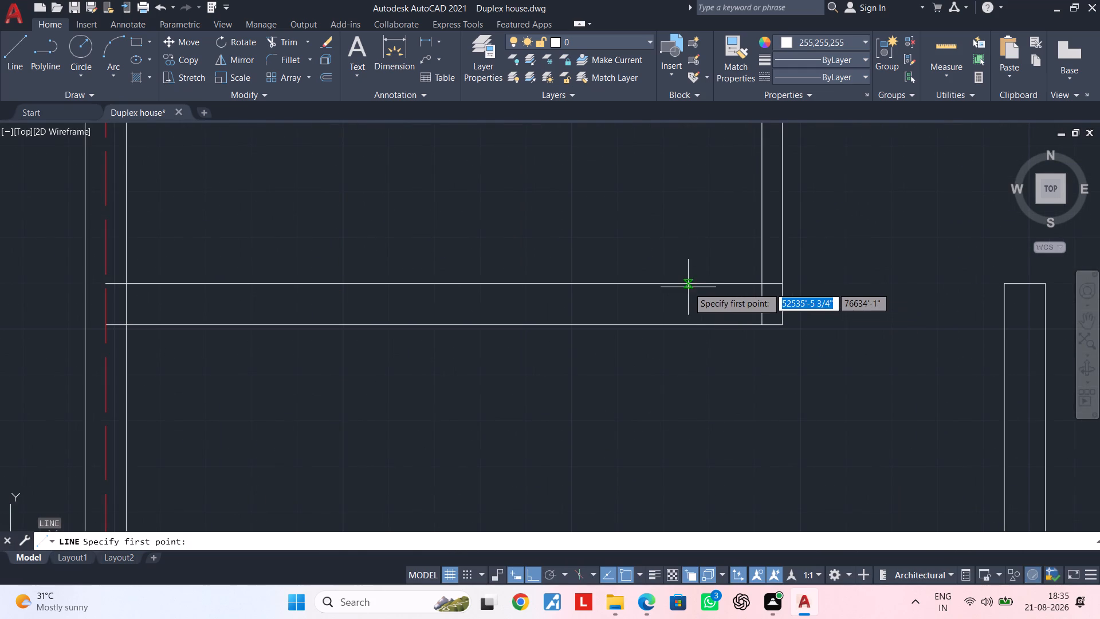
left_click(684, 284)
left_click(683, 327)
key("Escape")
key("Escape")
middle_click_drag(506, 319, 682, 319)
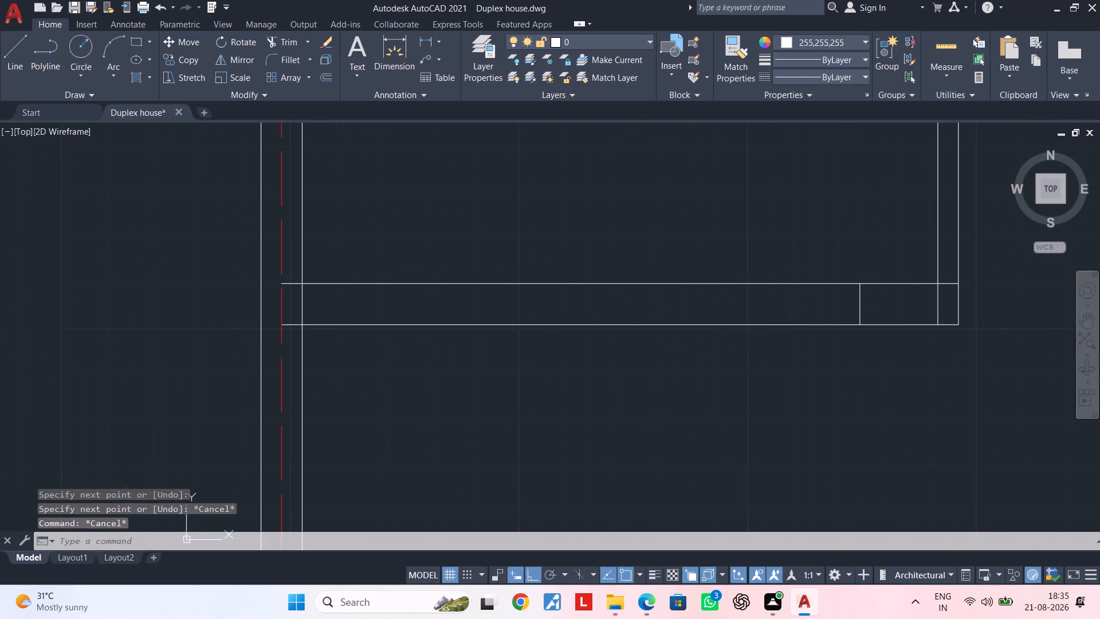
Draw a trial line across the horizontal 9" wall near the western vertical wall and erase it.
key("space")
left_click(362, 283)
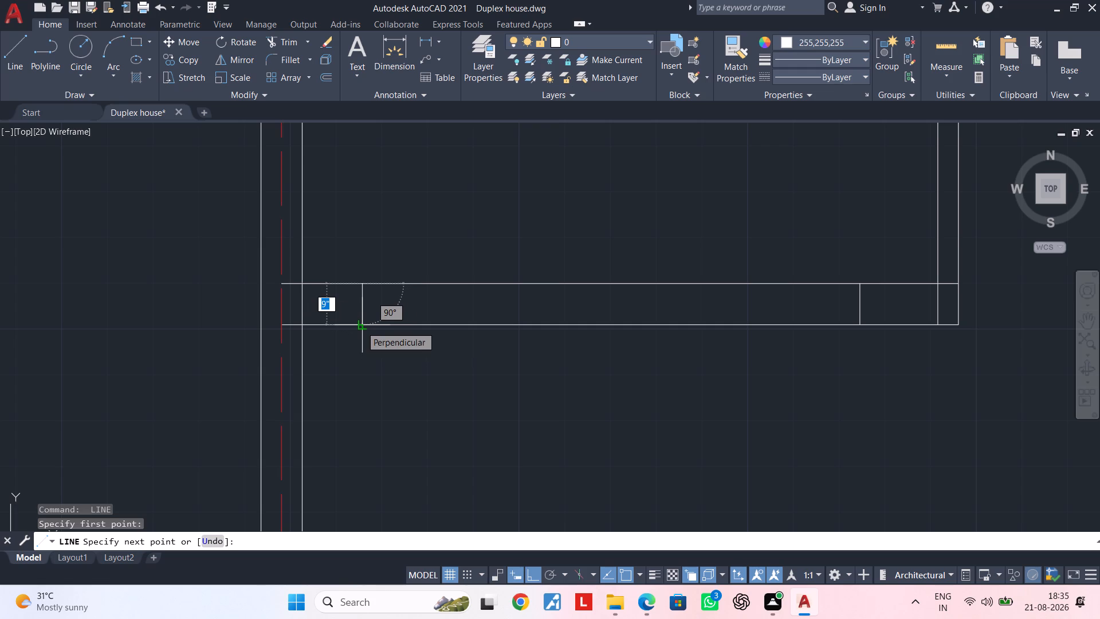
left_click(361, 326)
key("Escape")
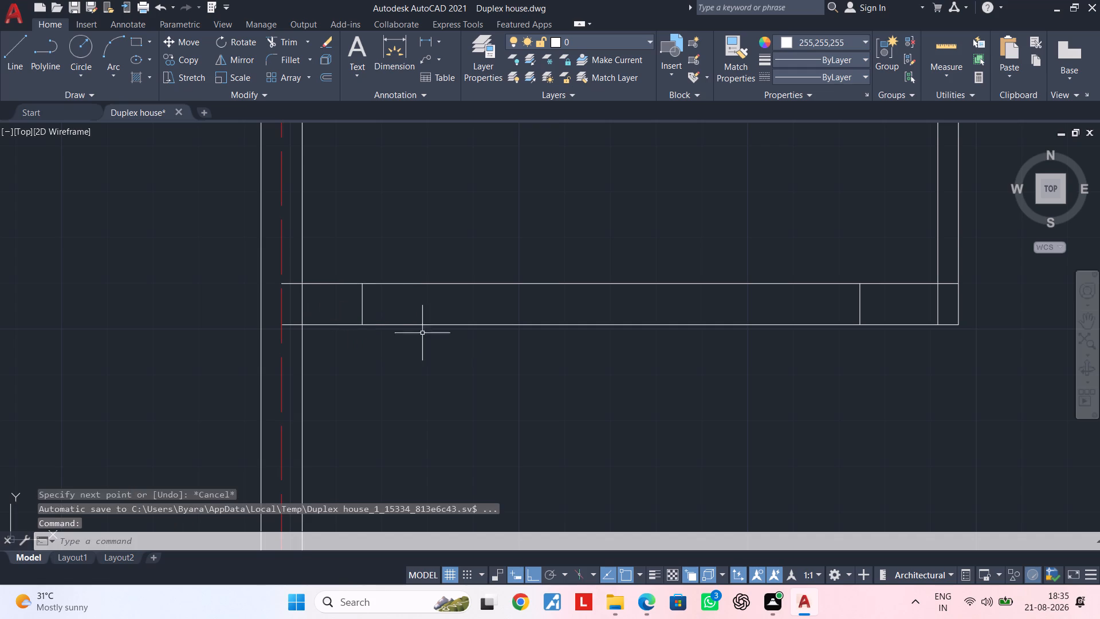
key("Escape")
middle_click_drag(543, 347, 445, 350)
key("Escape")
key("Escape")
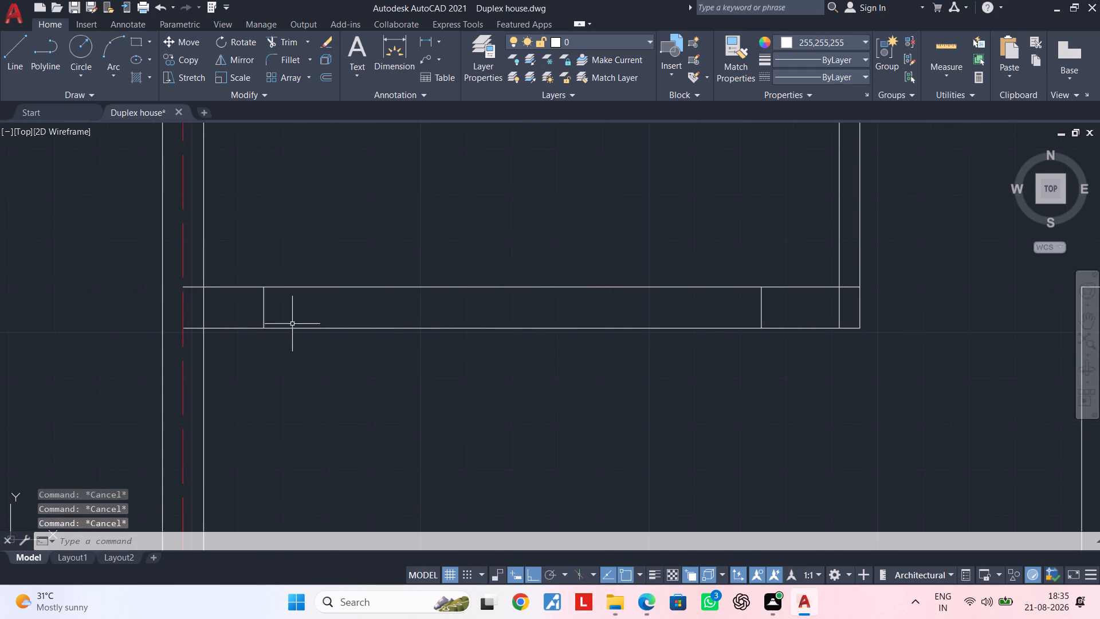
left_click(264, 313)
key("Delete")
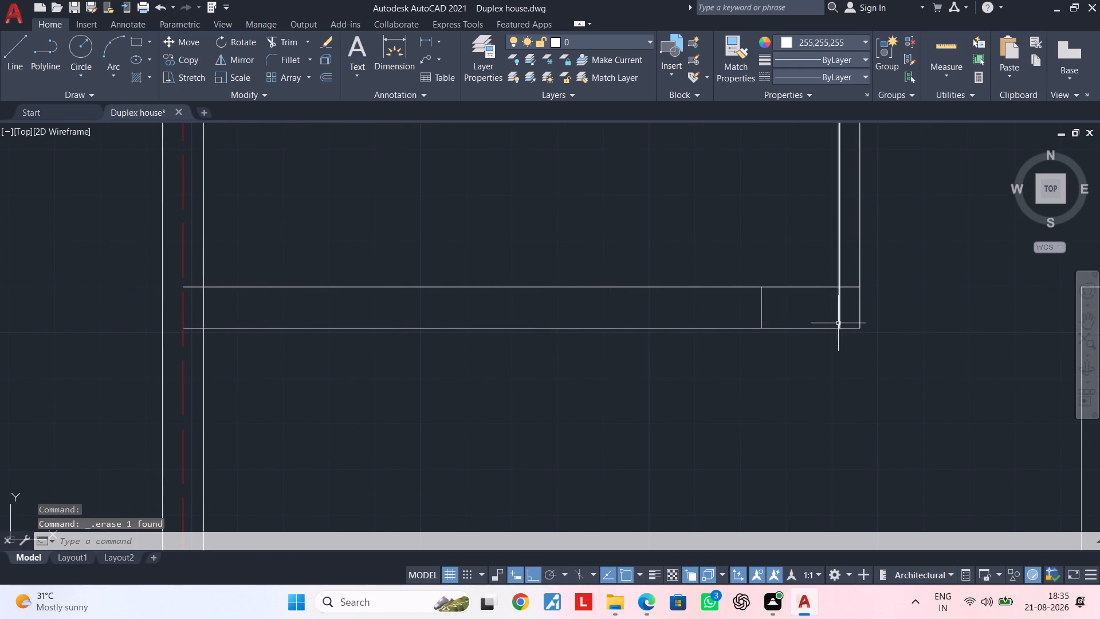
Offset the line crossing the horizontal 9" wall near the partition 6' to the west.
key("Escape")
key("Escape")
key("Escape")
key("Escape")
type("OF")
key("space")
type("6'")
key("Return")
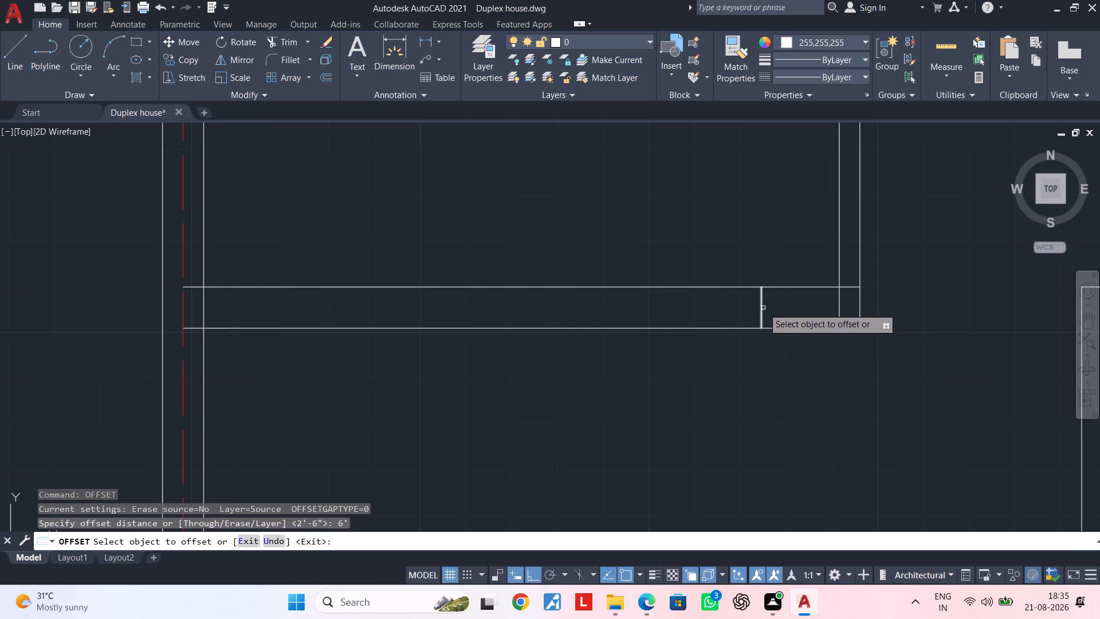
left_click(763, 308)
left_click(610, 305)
Measure the width of the UPVC sliding window below M.BEDROOM in the furnished plan.
scroll(603, 310, "down", 4)
middle_click_drag(377, 346, 593, 315)
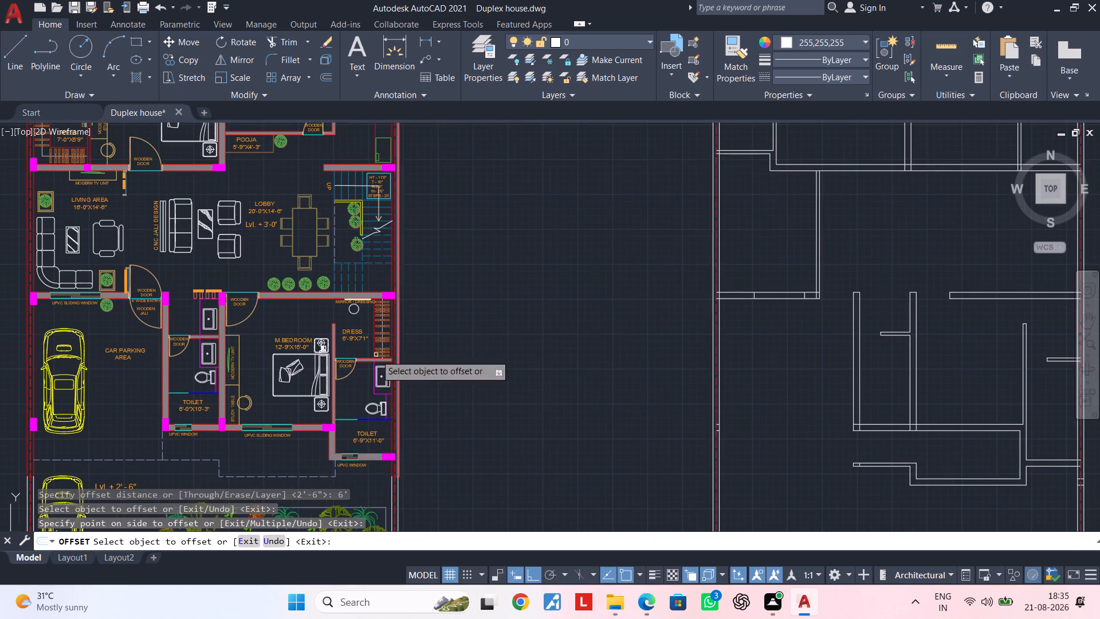
key("Escape")
key("Escape")
middle_click_drag(452, 358, 540, 324)
left_click(431, 36)
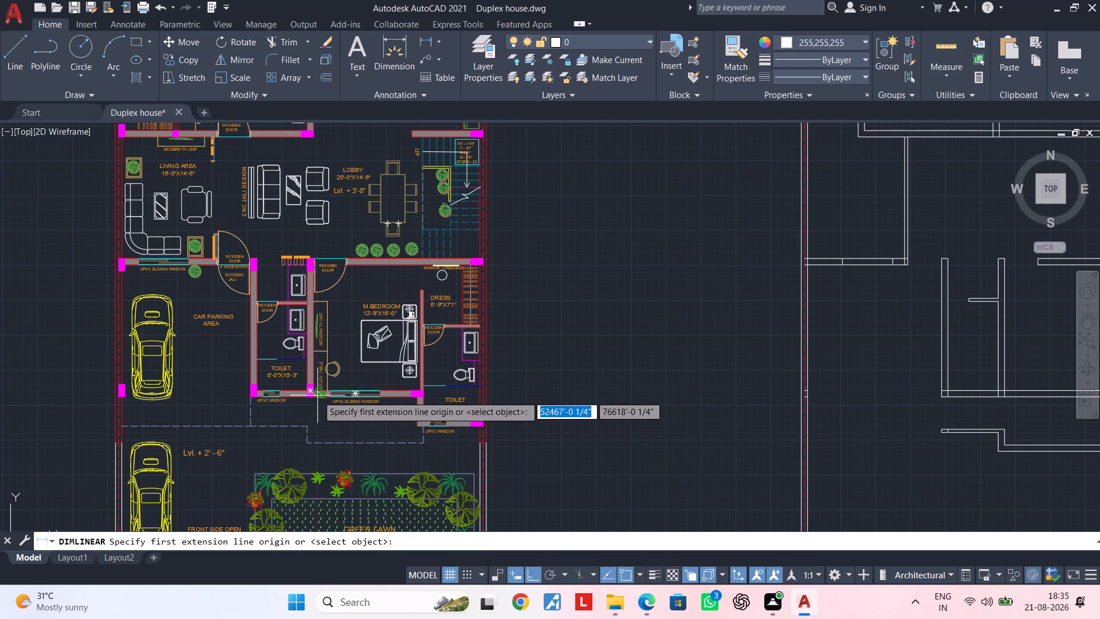
scroll(316, 394, "up", 4)
left_click(385, 424)
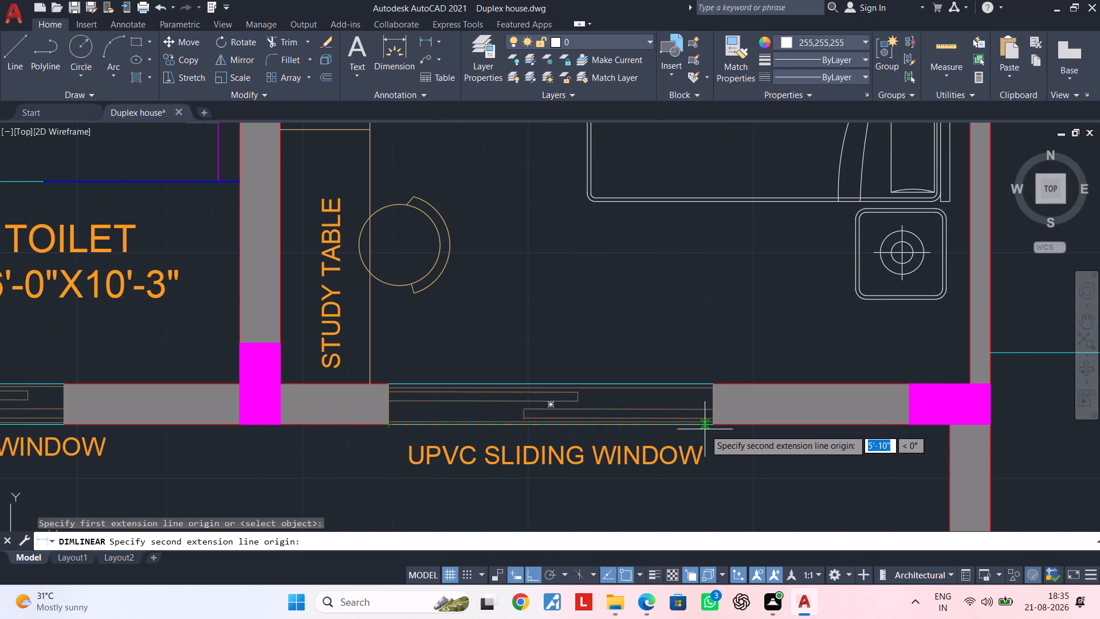
left_click(715, 425)
key("Escape")
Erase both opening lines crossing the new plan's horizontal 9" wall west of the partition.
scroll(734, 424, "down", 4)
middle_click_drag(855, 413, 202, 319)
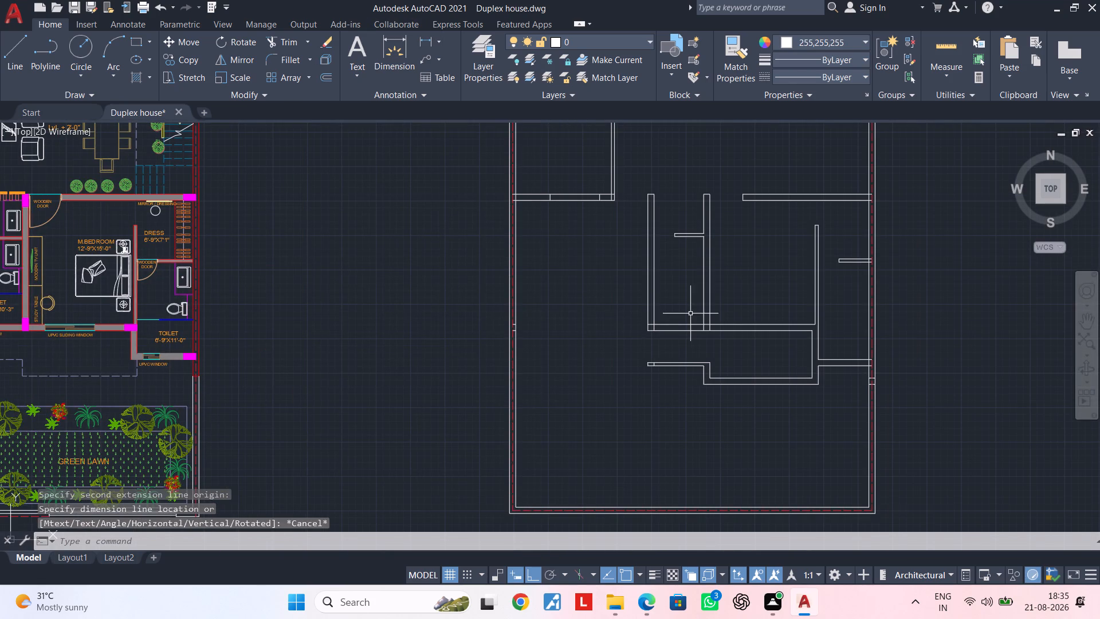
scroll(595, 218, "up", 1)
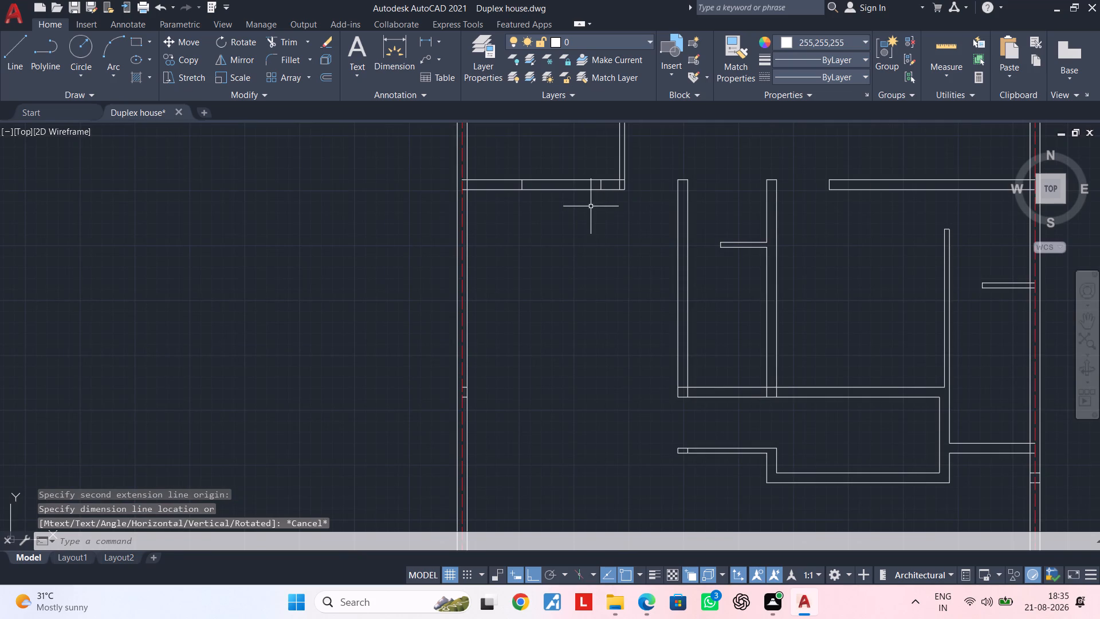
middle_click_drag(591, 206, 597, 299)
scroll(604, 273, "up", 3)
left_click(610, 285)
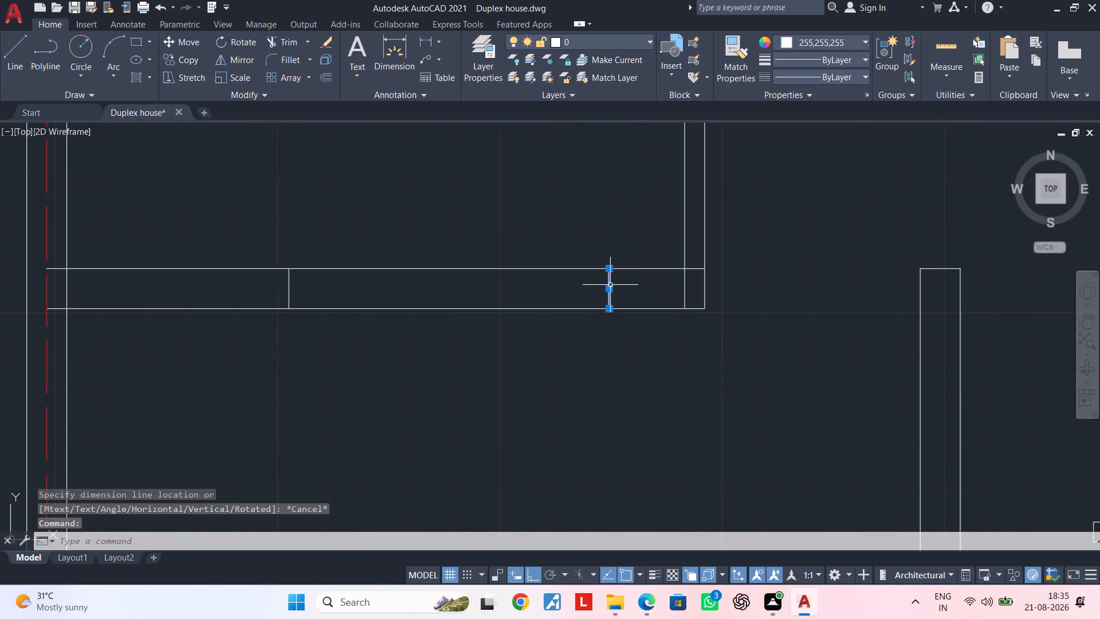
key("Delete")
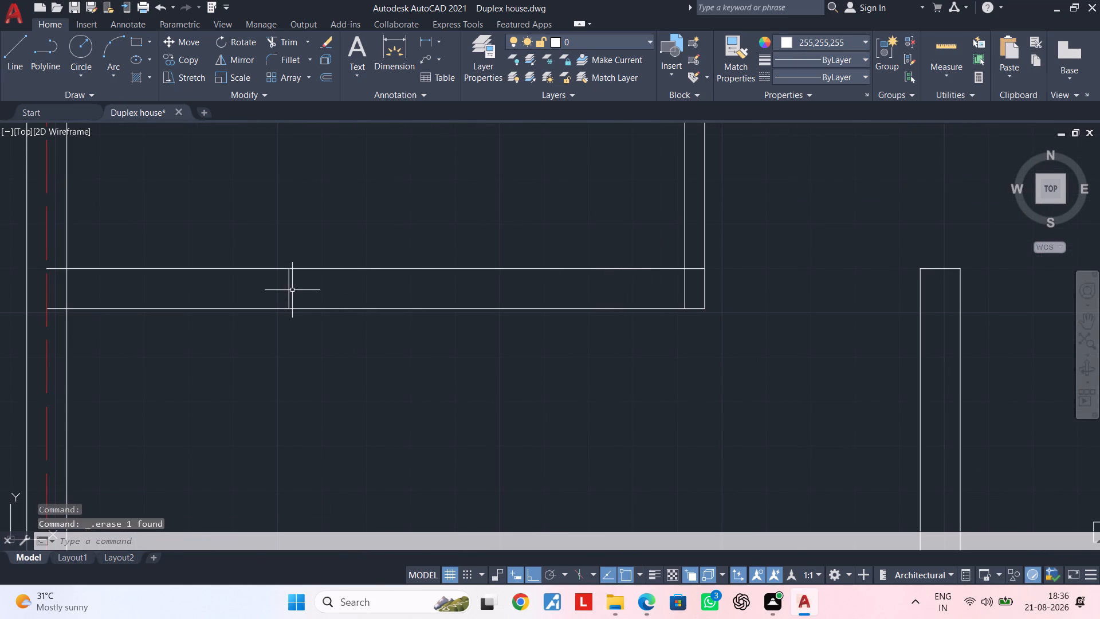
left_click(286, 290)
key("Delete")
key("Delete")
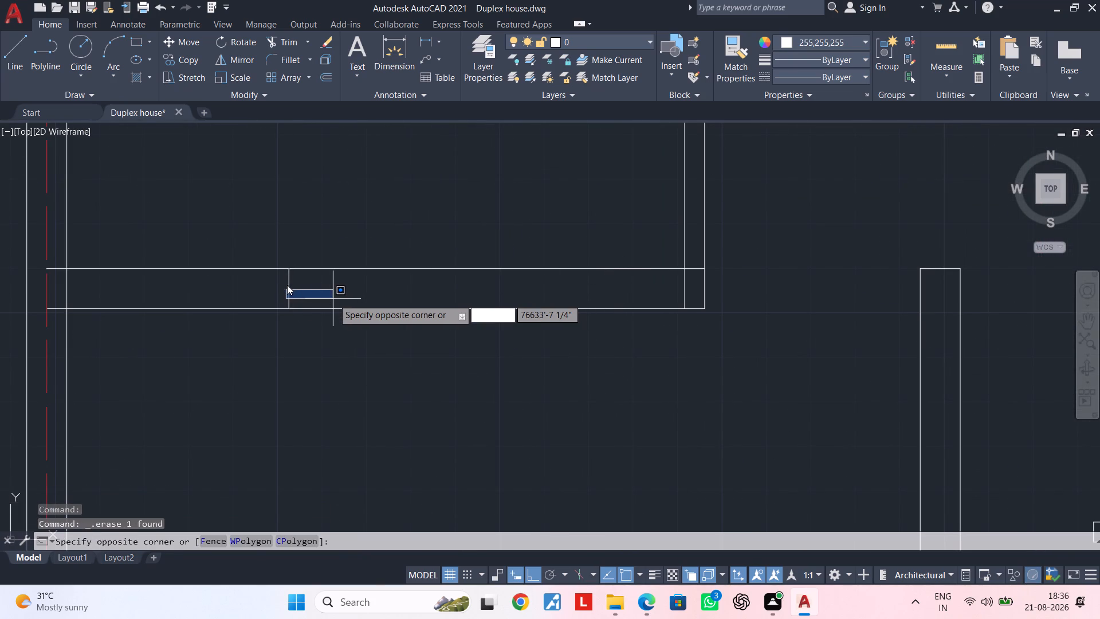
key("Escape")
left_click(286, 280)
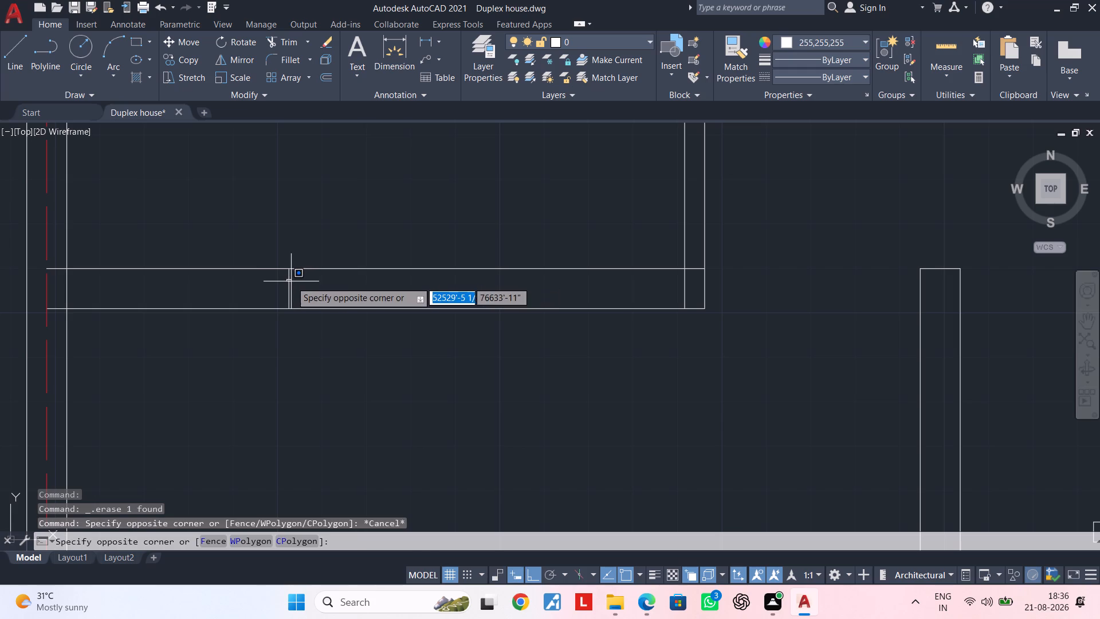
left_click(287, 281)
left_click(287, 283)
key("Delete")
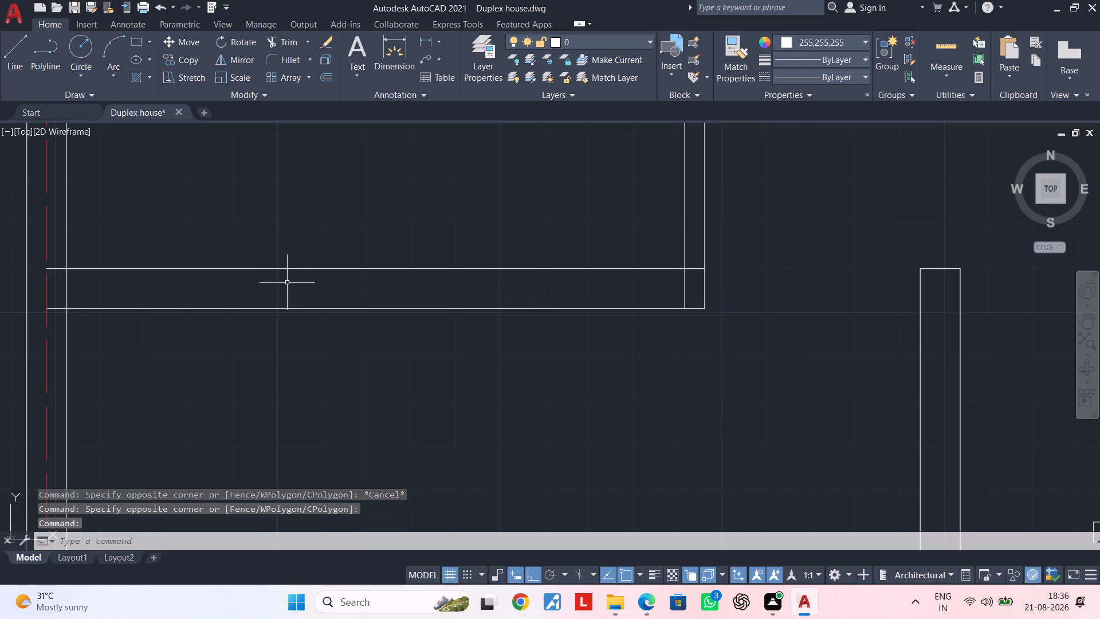
Draw a line across the horizontal 9" wall, farther west of the northern vertical partition, as the opening's east edge.
key("Escape")
key("l")
key("space")
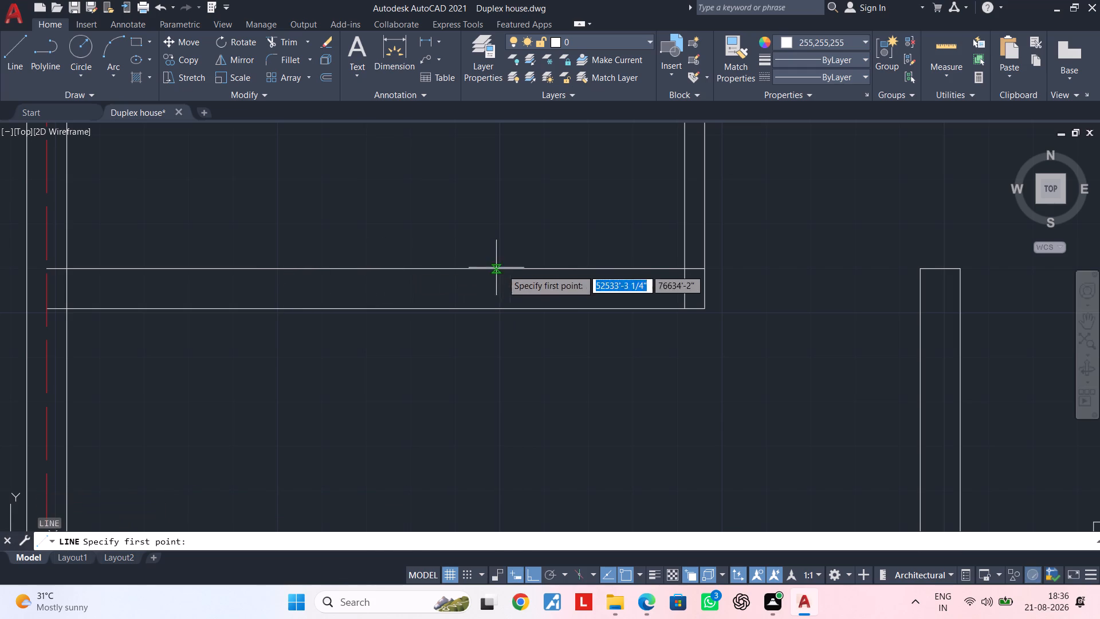
left_click(558, 270)
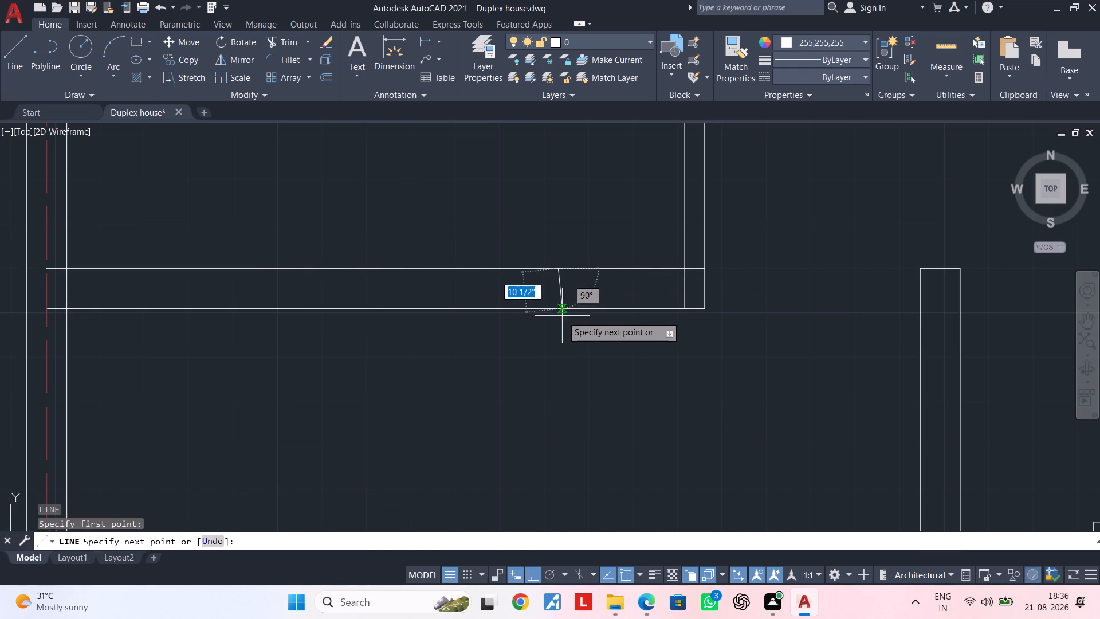
left_click(559, 310)
key("Escape")
key("Escape")
middle_click_drag(452, 295, 498, 293)
Offset the opening's east edge line 6' to the west.
key("Escape")
key("Escape")
key("Escape")
type("OF 6'")
key("Return")
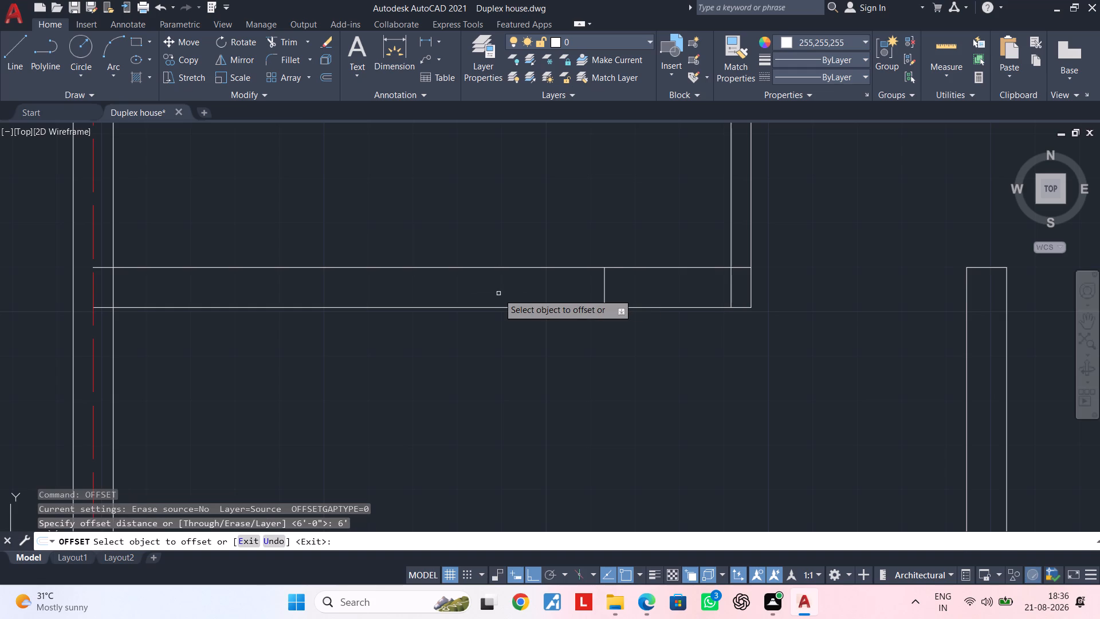
left_click(603, 287)
left_click(481, 289)
key("Escape")
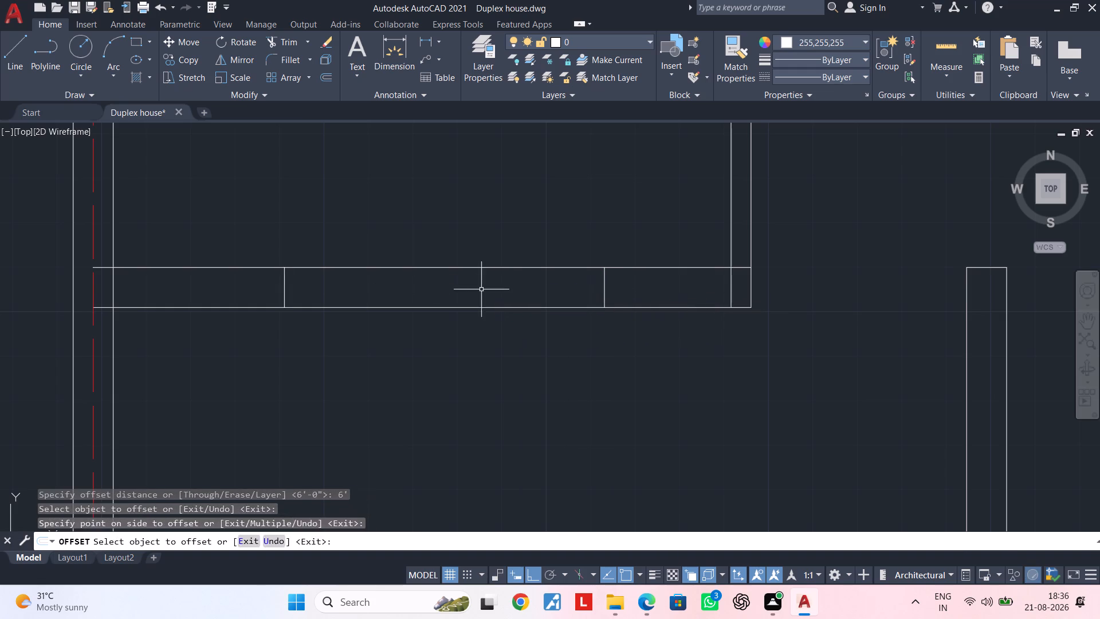
Trim both faces of the horizontal 9" wall between the two edge lines to form the 6' opening.
key("Escape")
type("TR")
key("space")
left_click_drag(483, 232, 483, 238)
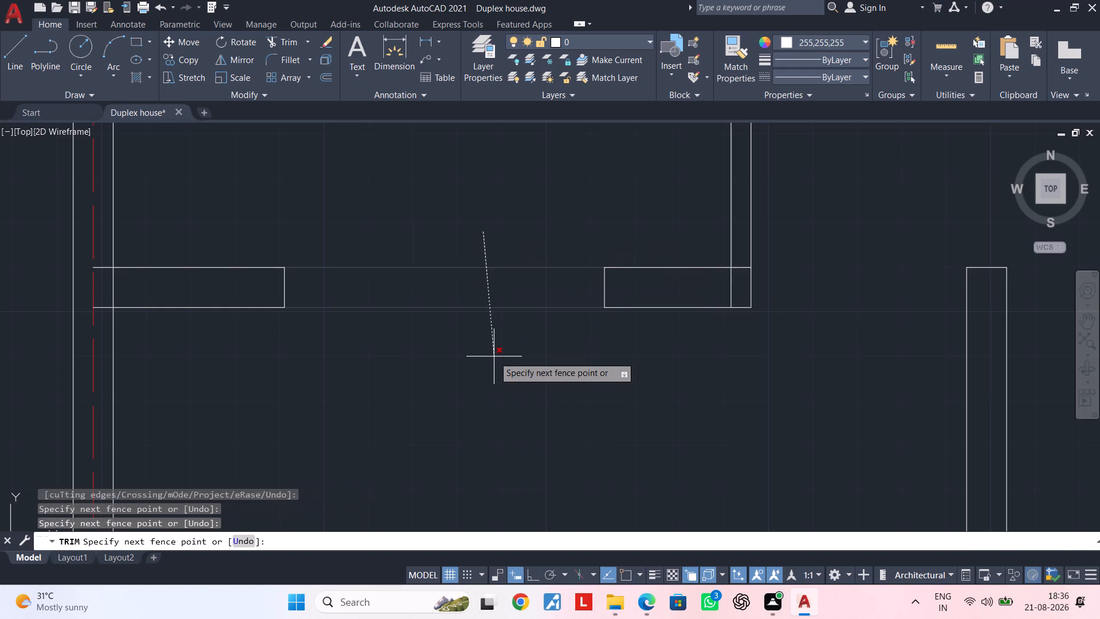
left_click(494, 356)
scroll(502, 354, "down", 1)
middle_click_drag(482, 351, 386, 355)
key("Escape")
Trim the overlapping lines inside the corner where the northern vertical partition meets the horizontal 9" wall.
middle_click_drag(481, 358, 404, 388)
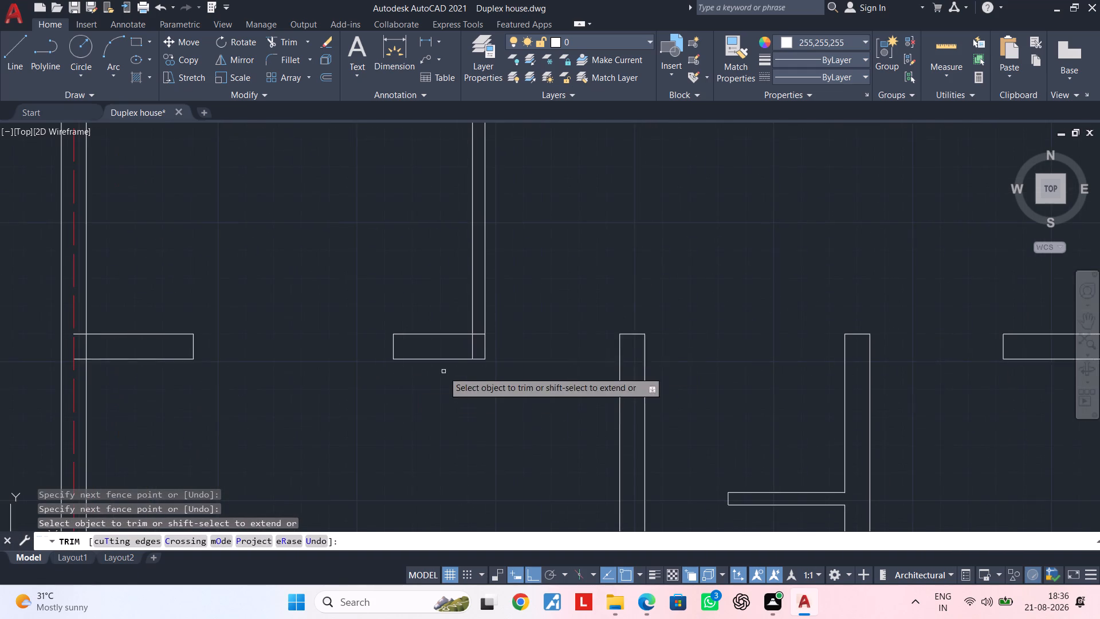
scroll(478, 346, "up", 2)
left_click(481, 311)
double_click(451, 349)
scroll(470, 346, "down", 4)
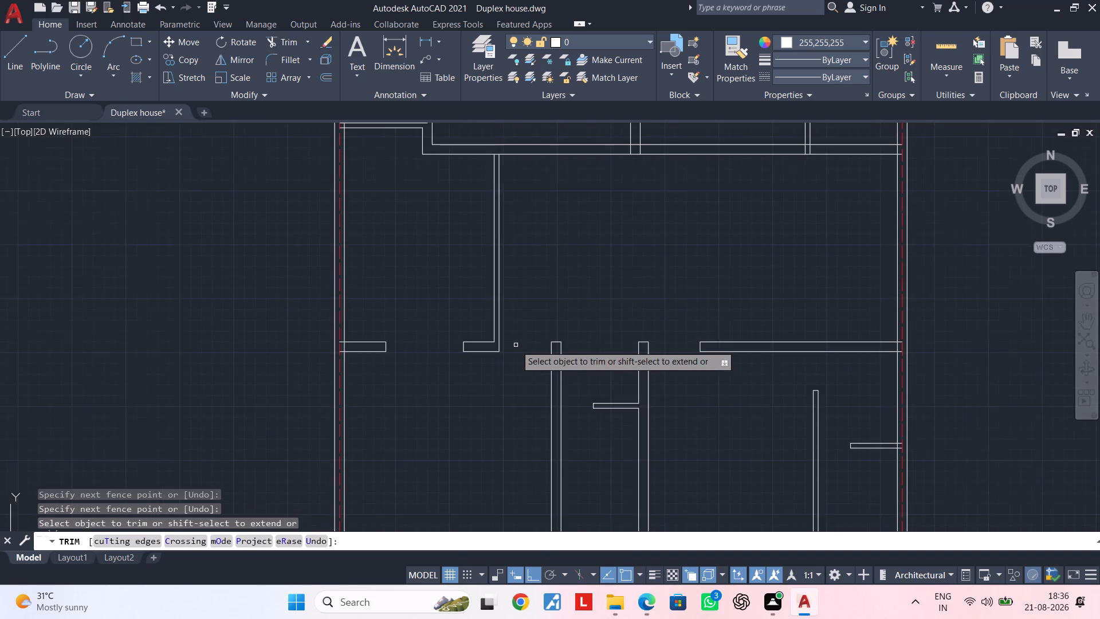
middle_click_drag(526, 331, 516, 397)
middle_click_drag(535, 333, 540, 399)
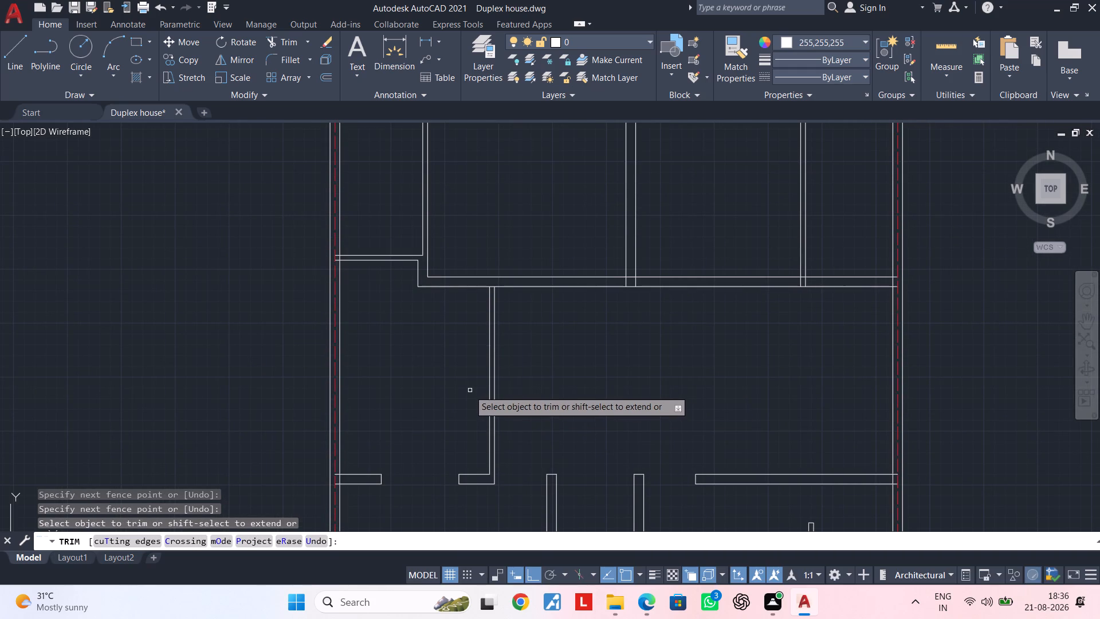
key("Escape")
key("Escape")
middle_click_drag(525, 327, 512, 338)
key("Escape")
key("Escape")
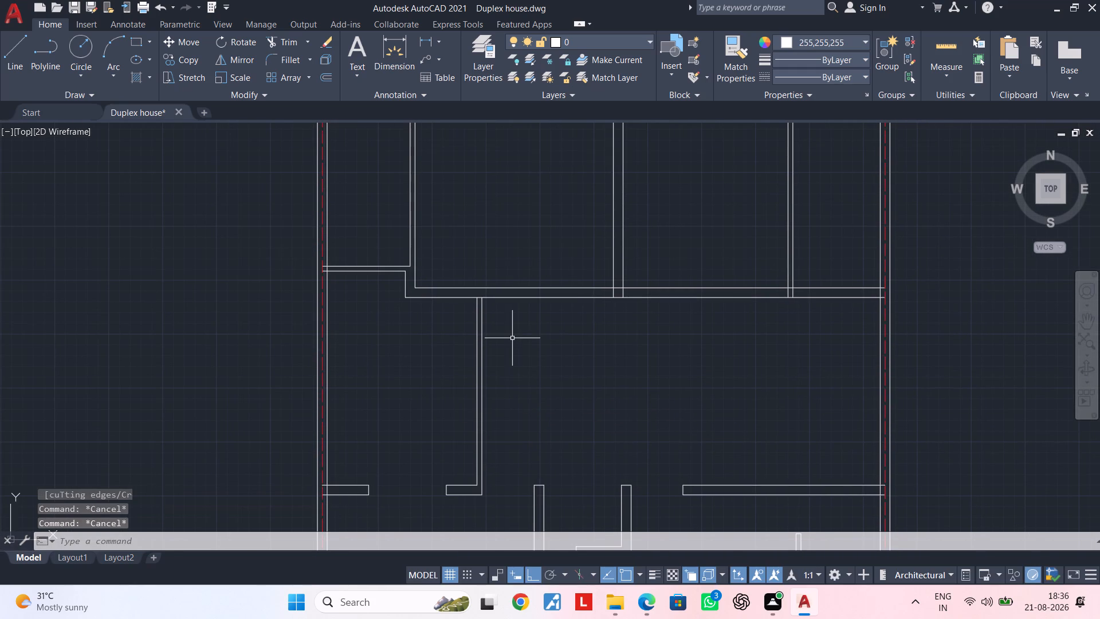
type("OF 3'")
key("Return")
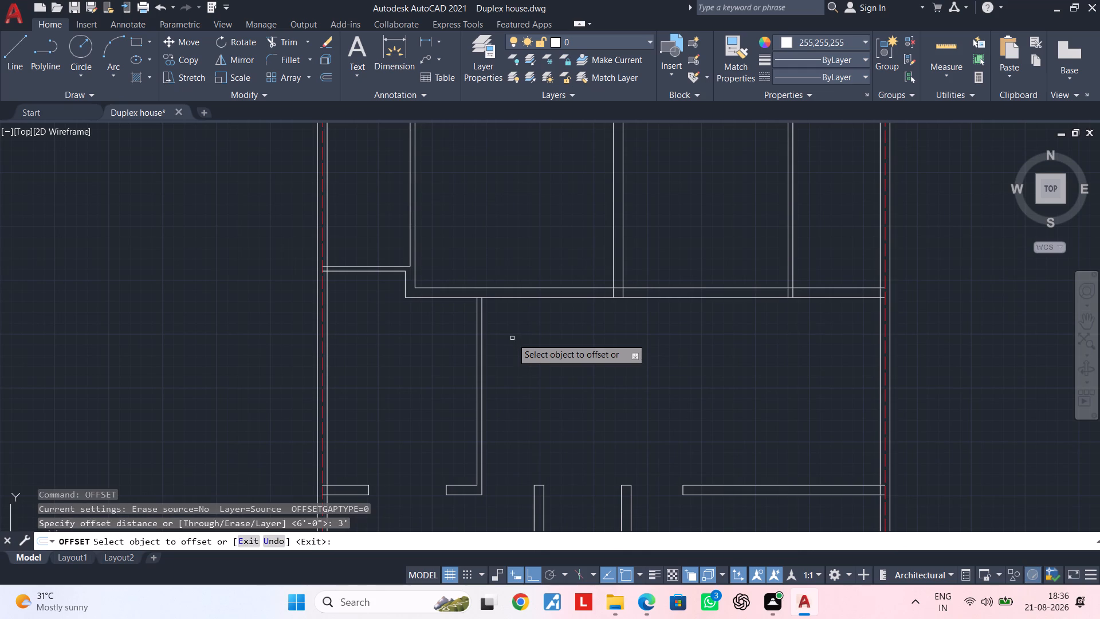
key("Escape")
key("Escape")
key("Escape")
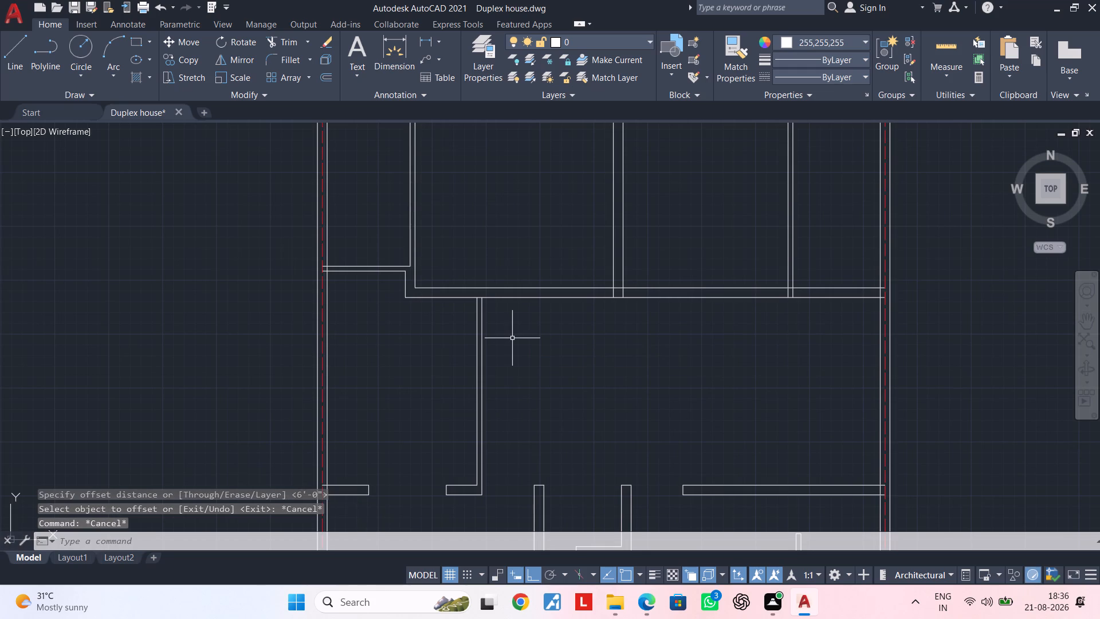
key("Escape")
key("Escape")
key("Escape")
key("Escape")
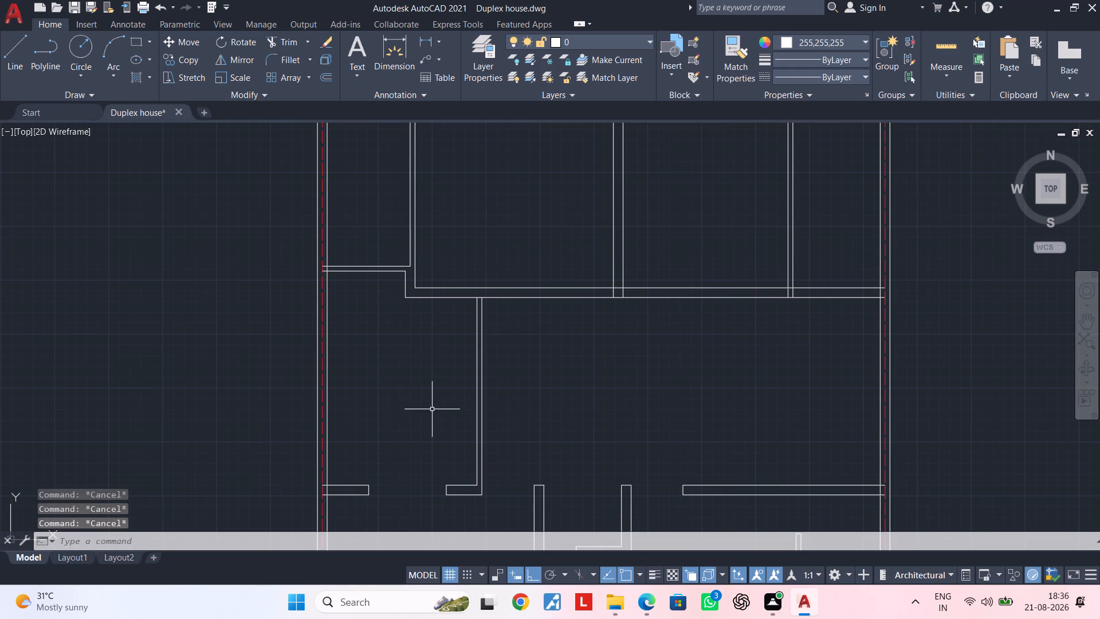
Offset the south face of the upper horizontal 9" wall 4' to the south, across the vertical partition below it.
scroll(441, 406, "down", 3)
middle_click_drag(273, 406, 319, 349)
scroll(289, 367, "up", 3)
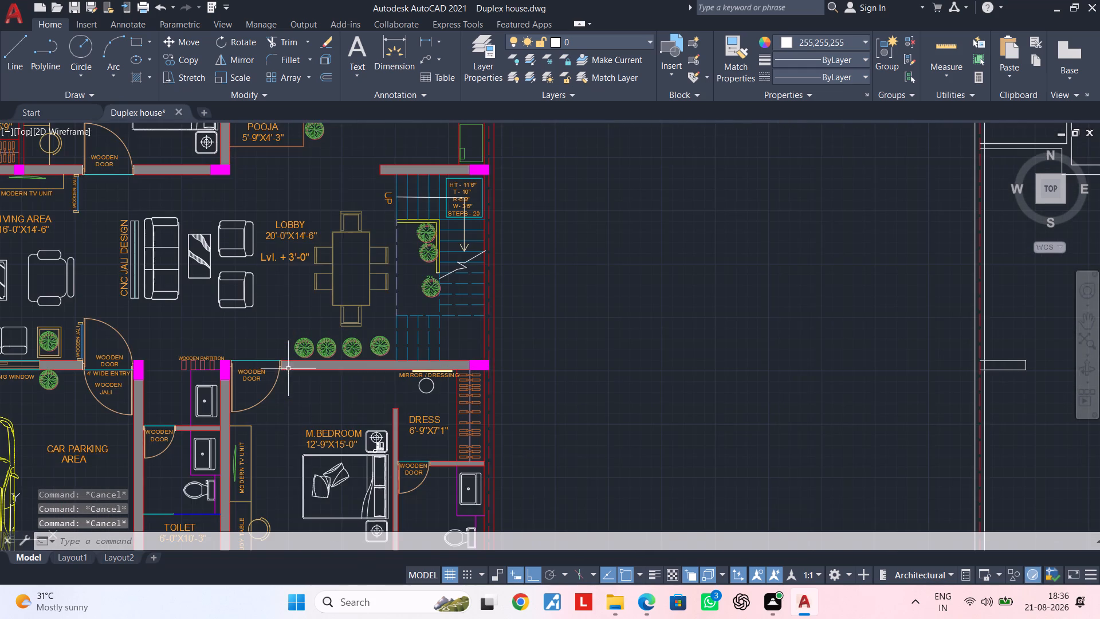
middle_click_drag(284, 378, 333, 341)
scroll(302, 330, "up", 4)
scroll(307, 330, "down", 5)
middle_click_drag(583, 332, 332, 398)
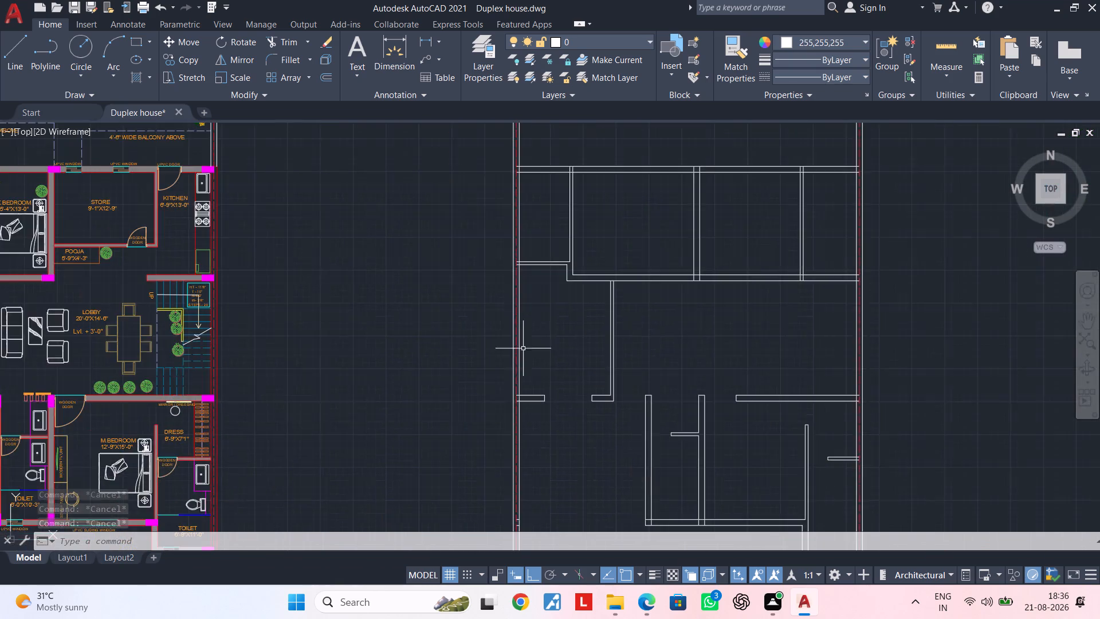
scroll(649, 301, "up", 1)
middle_click_drag(649, 301, 611, 316)
scroll(459, 276, "up", 3)
middle_click_drag(580, 302, 457, 275)
scroll(465, 273, "down", 1)
middle_click_drag(691, 312, 532, 285)
key("Escape")
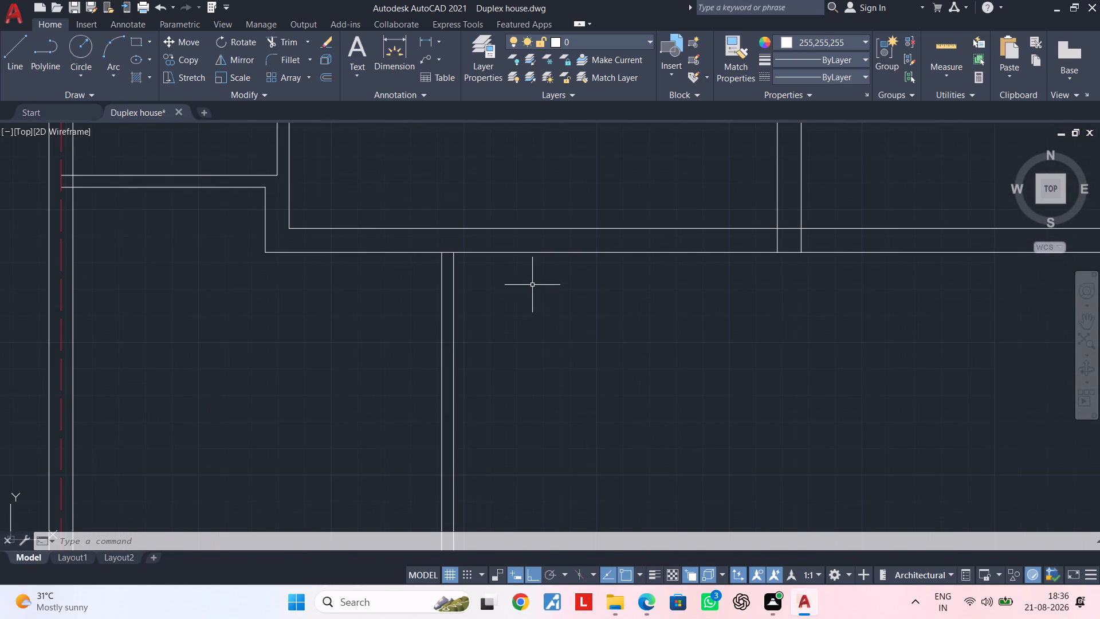
key("Escape")
type("OF 4'")
key("Return")
left_click(550, 253)
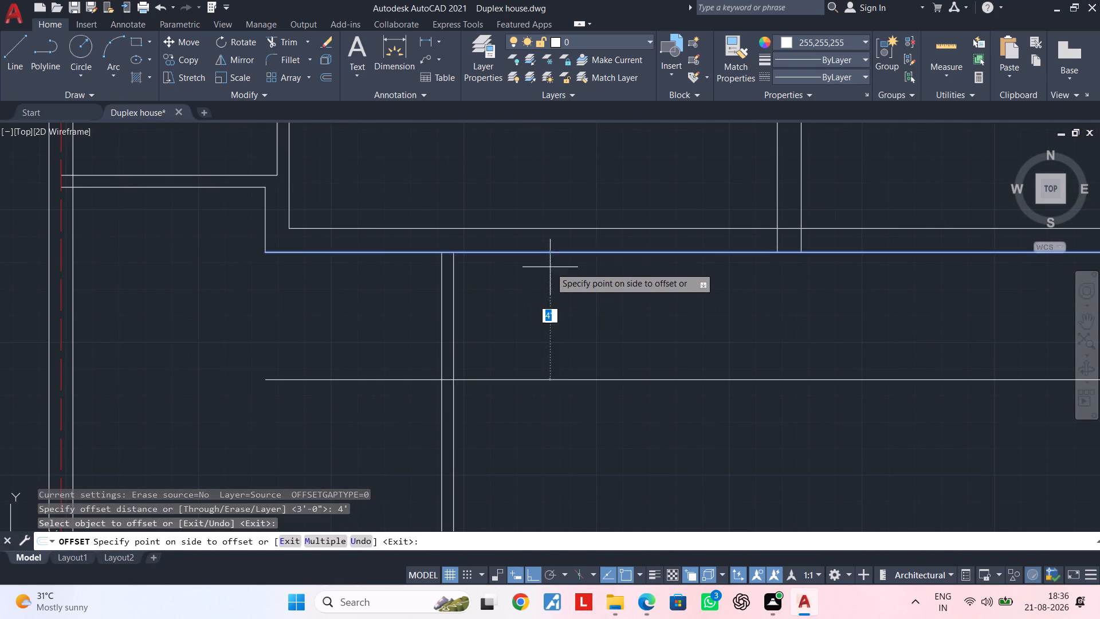
double_click(550, 339)
key("Escape")
key("Escape")
Trim the partition between the upper 9" wall and the offset line, and remove the line's excess on both sides, leaving a 4' opening.
key("t")
type("R")
key("space")
left_click(535, 350)
left_click_drag(535, 350, 526, 350)
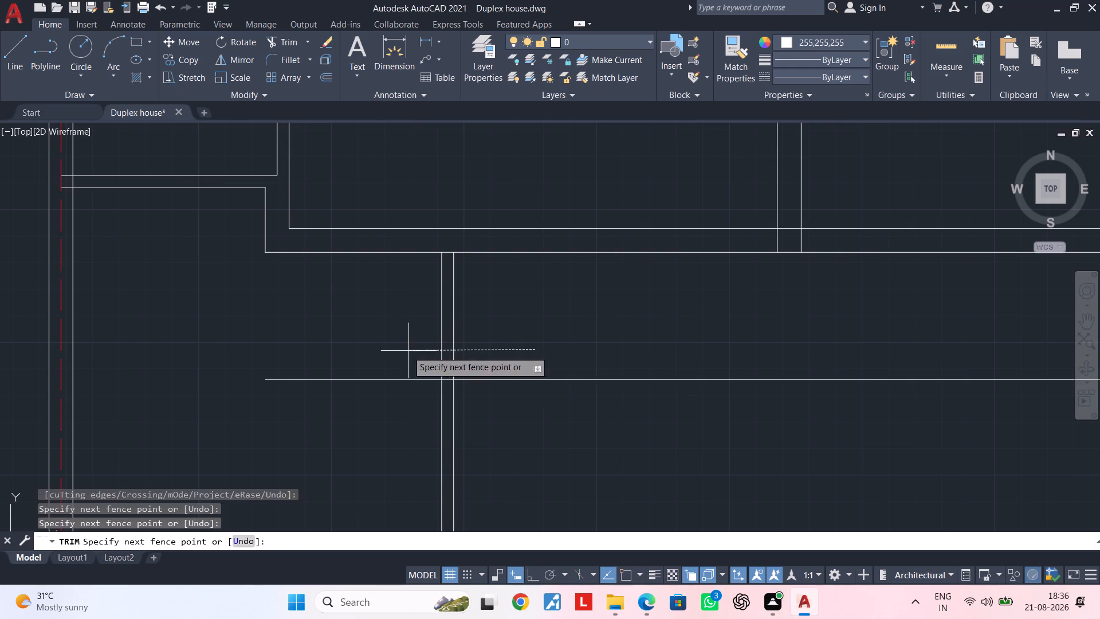
left_click(393, 351)
left_click(364, 351)
left_click_drag(363, 358, 360, 387)
left_click_drag(349, 413, 366, 353)
left_click_drag(545, 359, 549, 410)
scroll(673, 385, "down", 1)
middle_click_drag(676, 383, 470, 370)
scroll(578, 360, "down", 1)
middle_click_drag(553, 361, 745, 416)
key("Escape")
key("Escape")
middle_click_drag(665, 401, 670, 397)
key("Escape")
key("Escape")
key("Escape")
key("Escape")
middle_click_drag(682, 393, 607, 393)
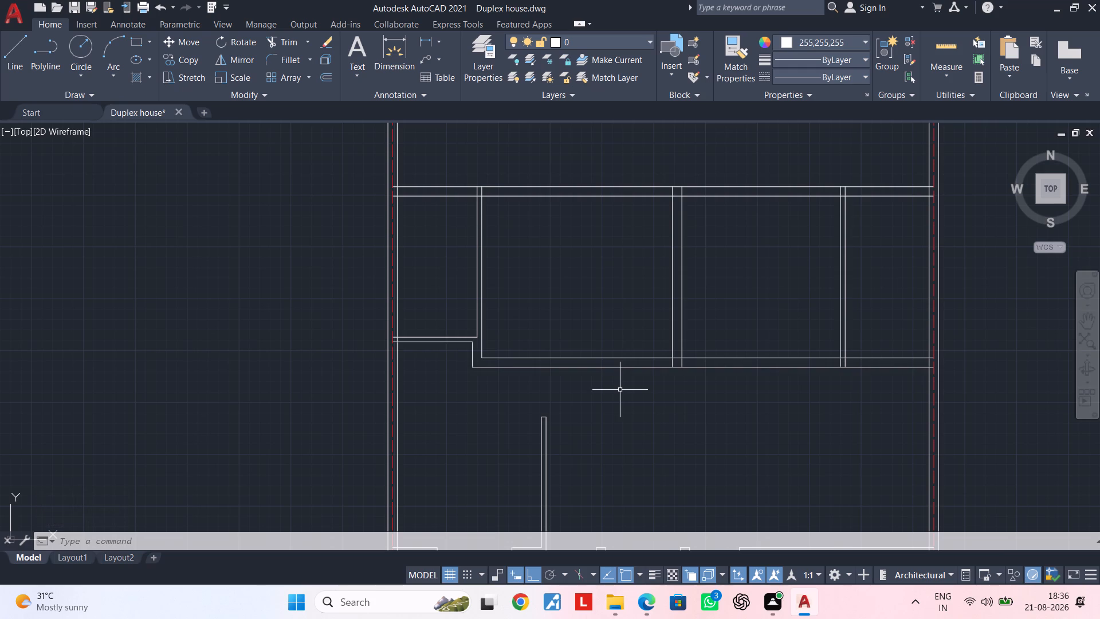
middle_click_drag(626, 379, 655, 369)
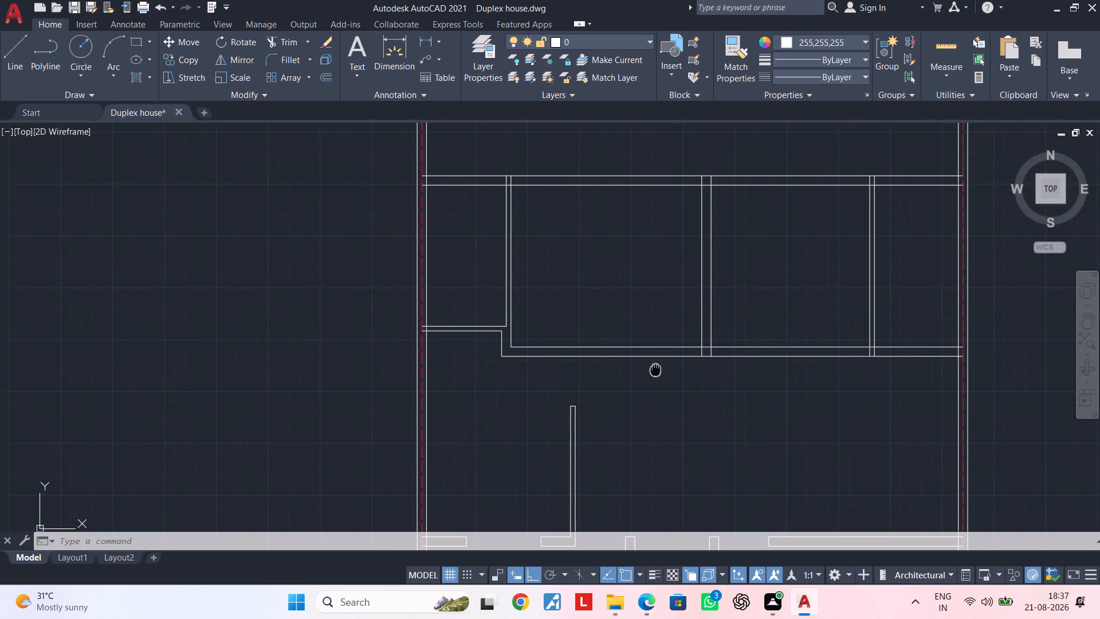
Draw a line across the upper horizontal 9" wall, slightly east of the vertical partition below, as an opening's west edge.
scroll(587, 369, "up", 1)
middle_click_drag(587, 370, 547, 376)
type("L")
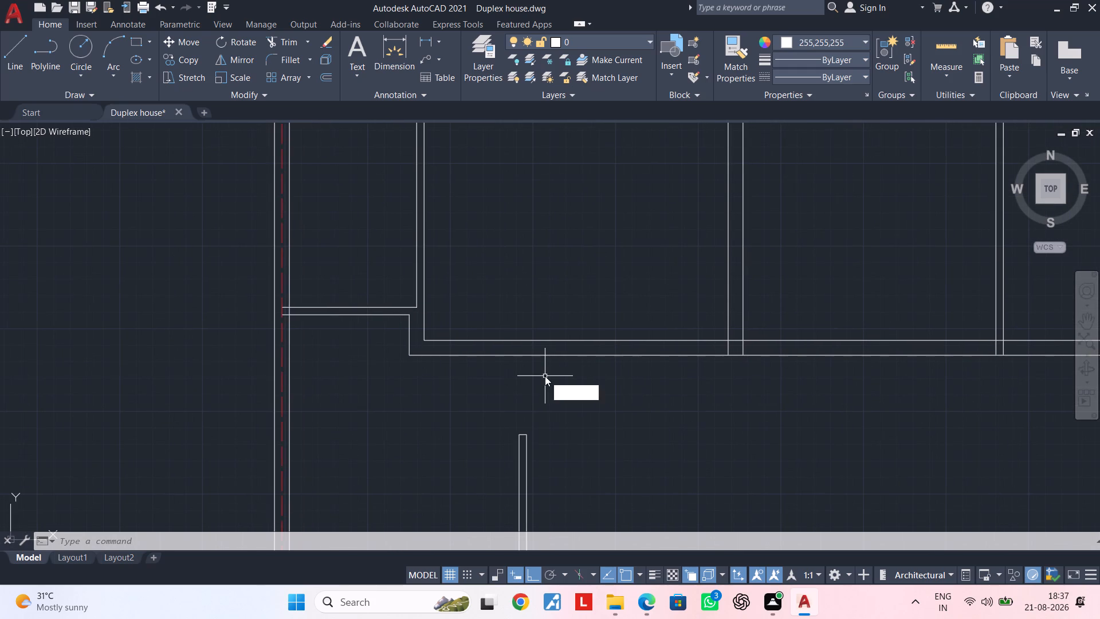
key("space")
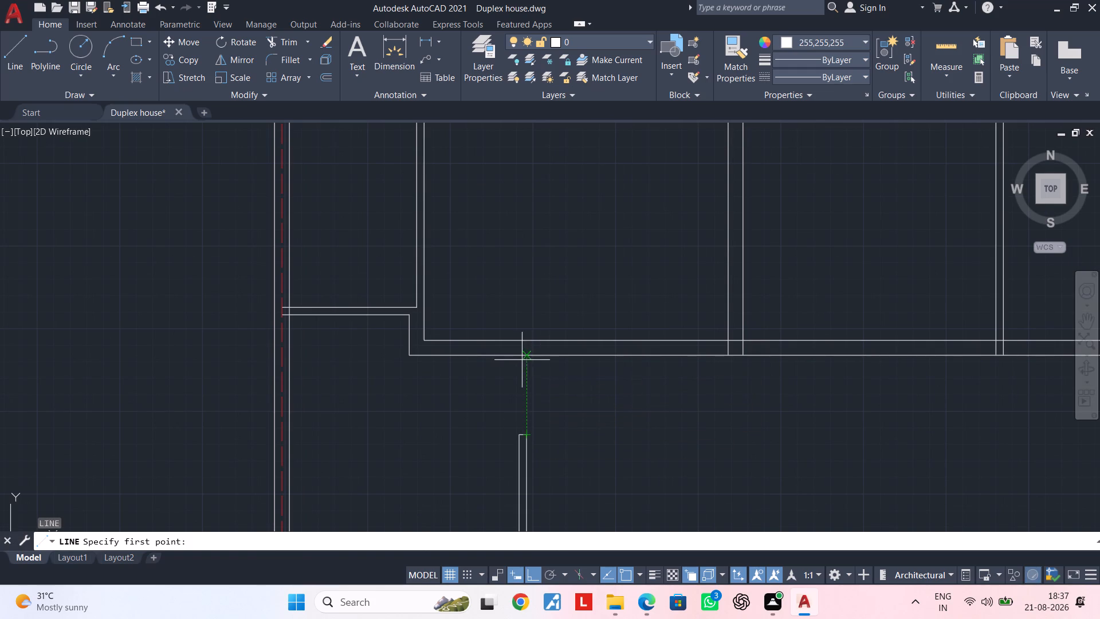
left_click(551, 338)
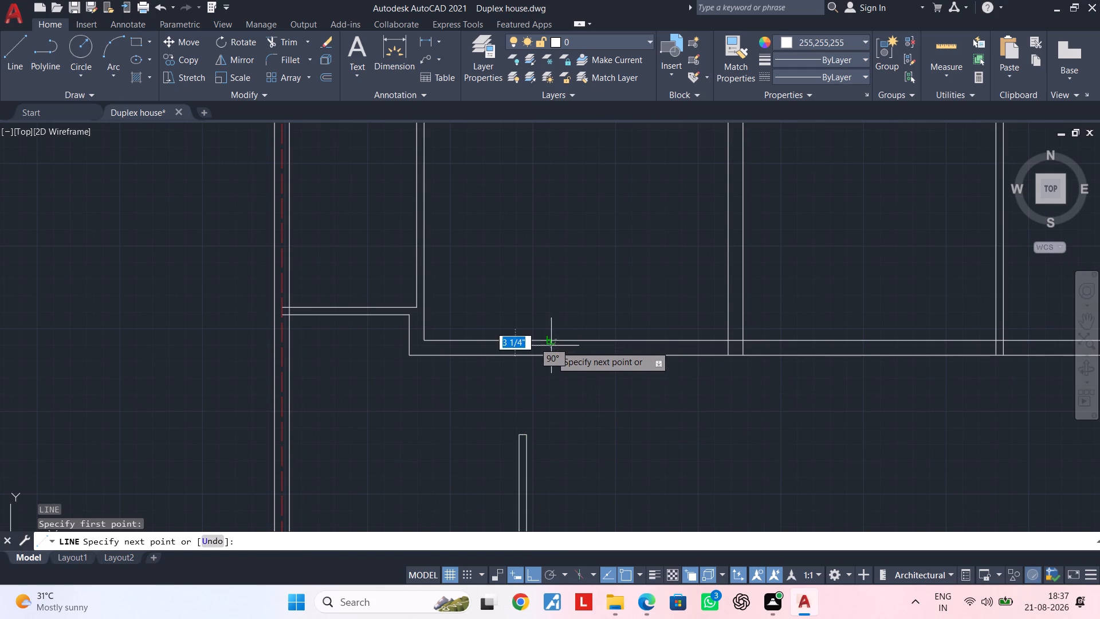
left_click(551, 354)
key("Escape")
key("Escape")
key("Escape")
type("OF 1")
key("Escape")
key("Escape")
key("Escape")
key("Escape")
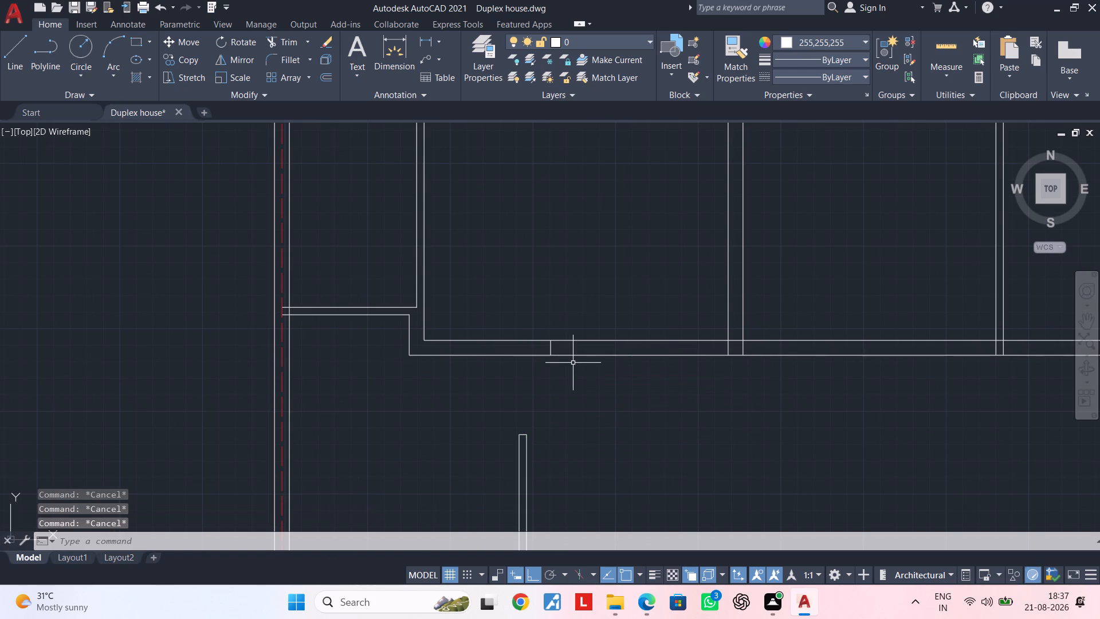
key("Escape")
Offset the opening's west edge line 4' to the east.
type("OF 4'")
key("Return")
scroll(564, 343, "up", 3)
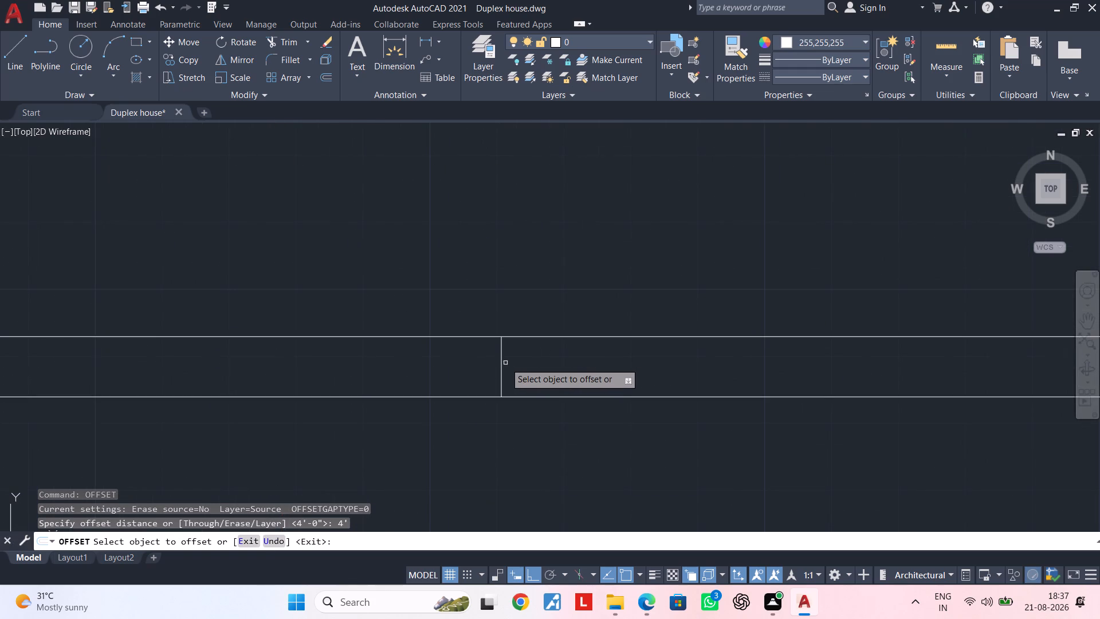
left_click(500, 365)
left_click(825, 365)
scroll(827, 365, "down", 1)
middle_click_drag(804, 369, 527, 370)
scroll(603, 375, "down", 1)
key("Escape")
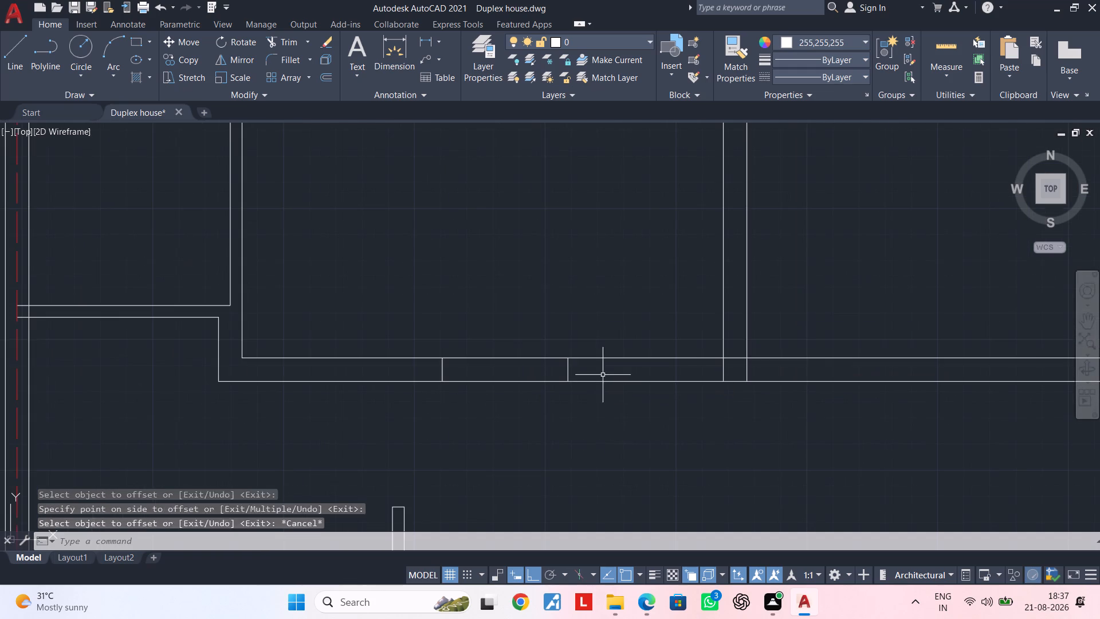
key("Escape")
key("Escape")
key("Escape")
key("Escape")
Trim both faces of the upper horizontal 9" wall between the two edge lines to form the 4' opening.
type("TR")
key("space")
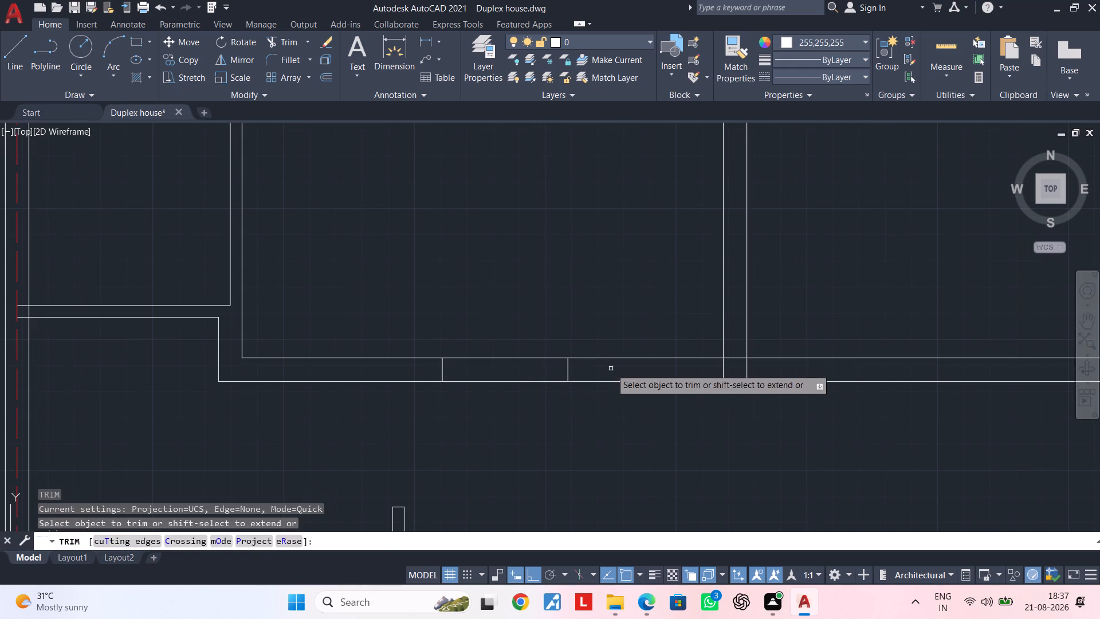
left_click(519, 339)
left_click(531, 421)
scroll(532, 421, "down", 1)
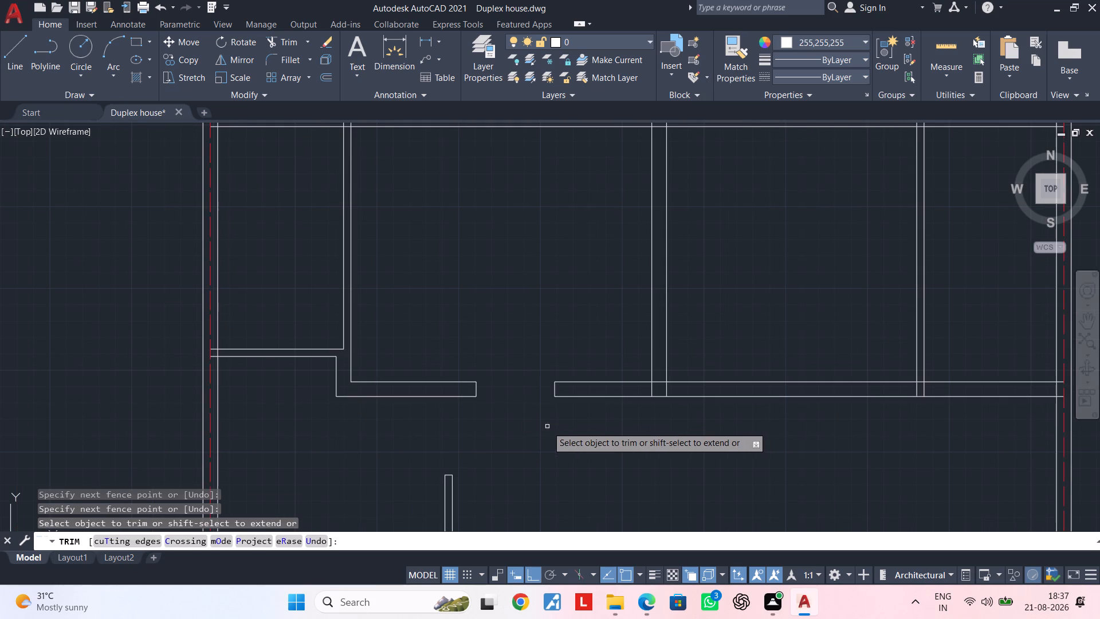
Trim both faces of the upper horizontal 9" wall between the vertical 9" wall and the eastern vertical partition.
middle_click_drag(643, 429, 462, 424)
middle_click_drag(419, 424, 386, 425)
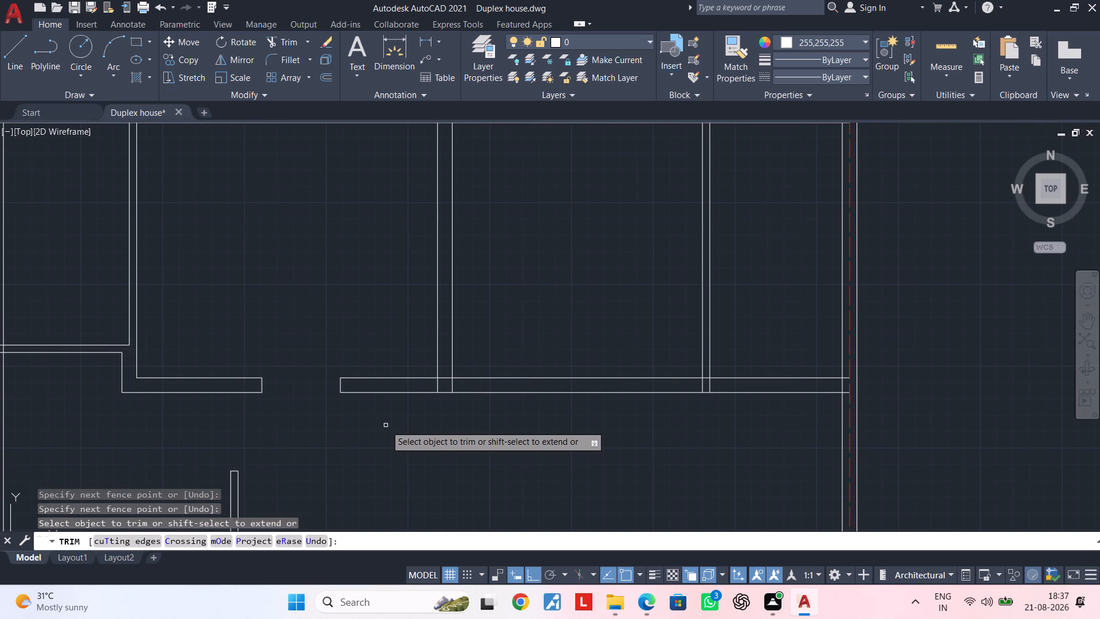
middle_click_drag(550, 433, 433, 433)
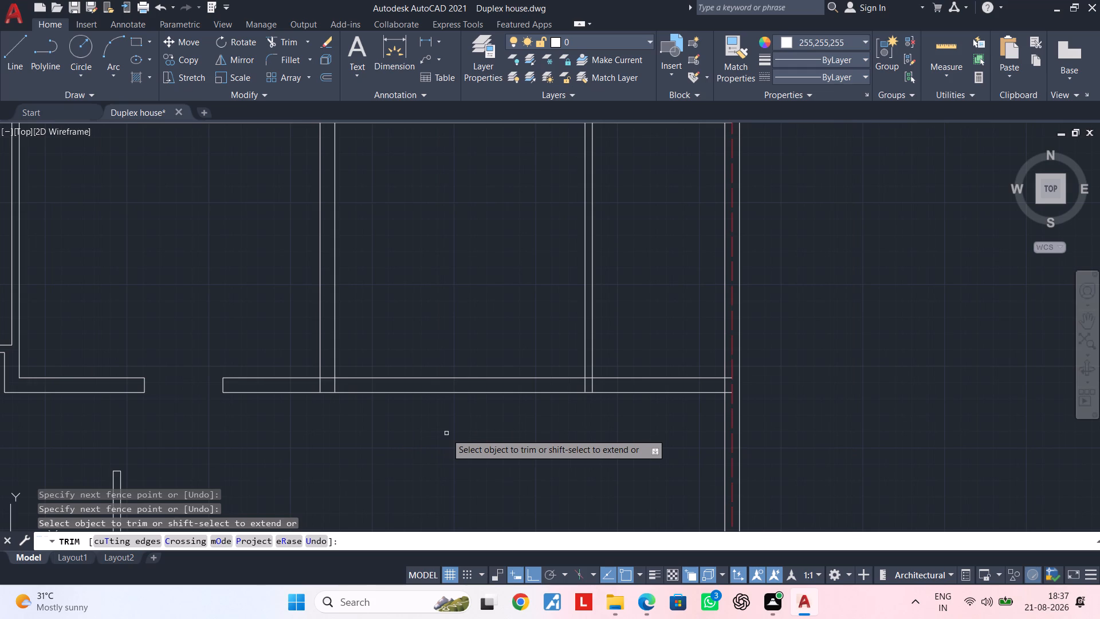
left_click(402, 412)
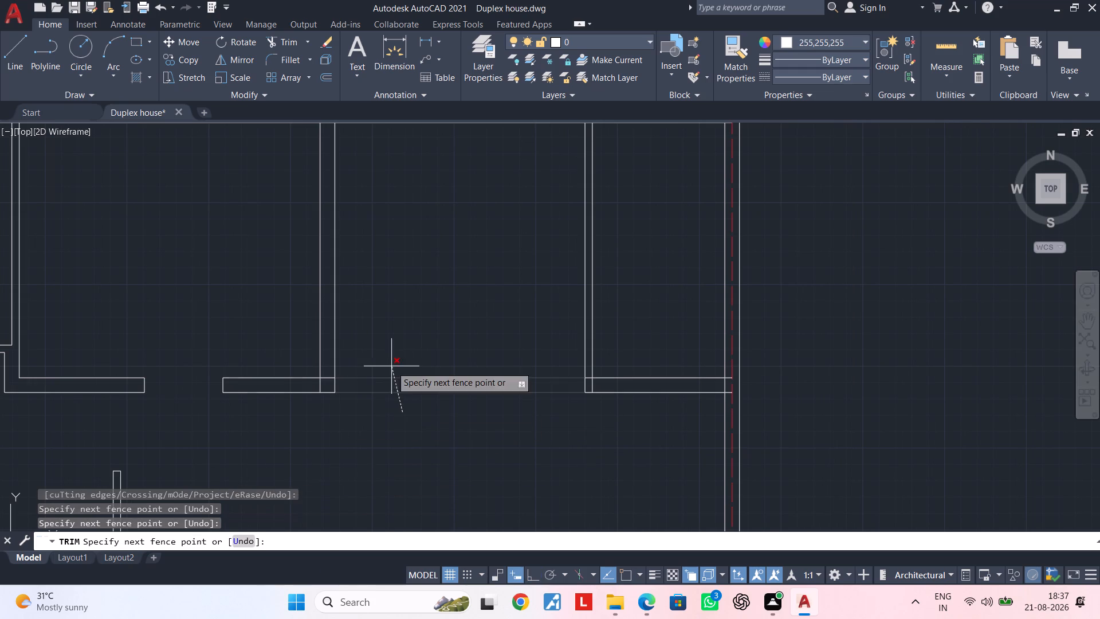
left_click(392, 342)
middle_click_drag(569, 382, 453, 376)
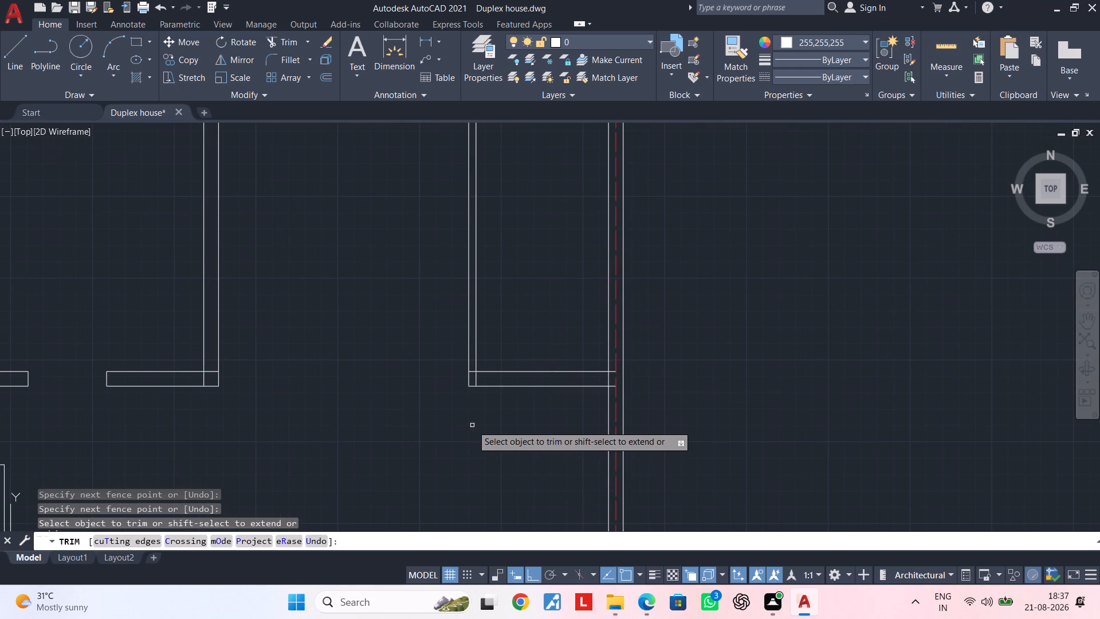
key("Escape")
key("Escape")
key("Escape")
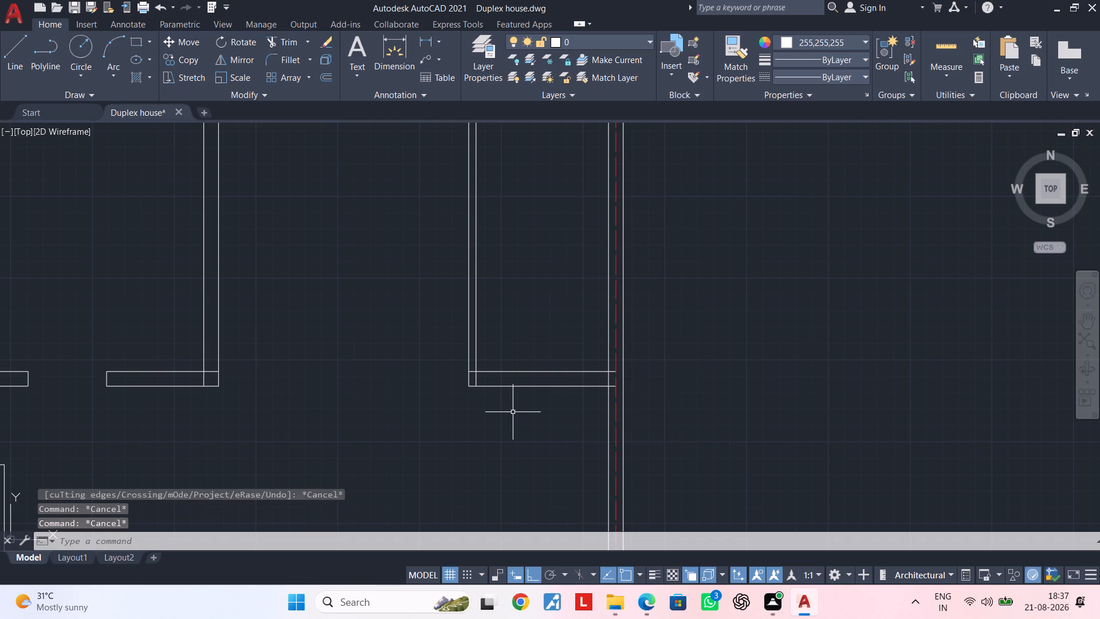
Offset the north face of the remaining eastern wall segment 4' to the north, across the eastern vertical partition.
type("OF")
key("space")
type("4'")
key("Return")
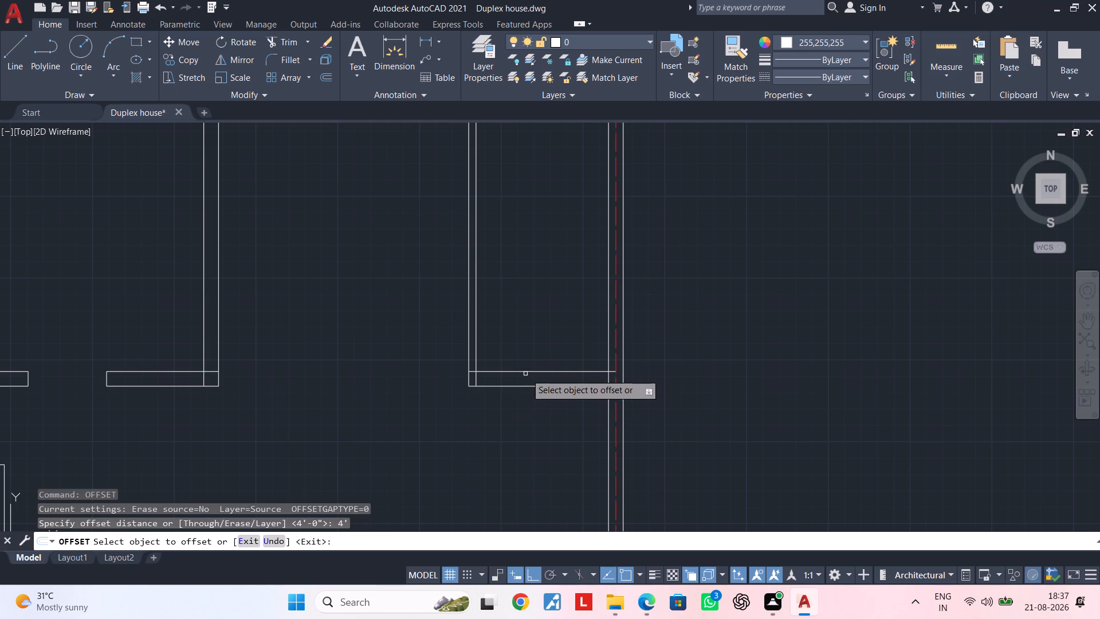
left_click(528, 370)
left_click(541, 240)
key("Escape")
key("Escape")
Trim the eastern partition between the offset line and the wall segment, and remove the line's excess up to the boundary wall.
type("TR")
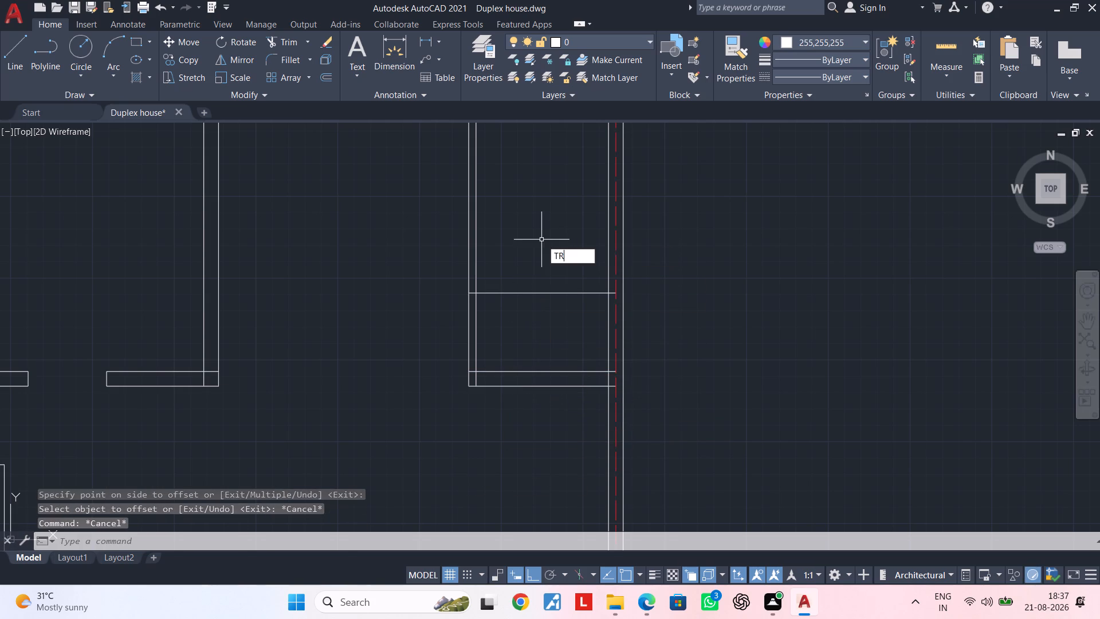
key("space")
left_click_drag(550, 328, 538, 328)
left_click(379, 328)
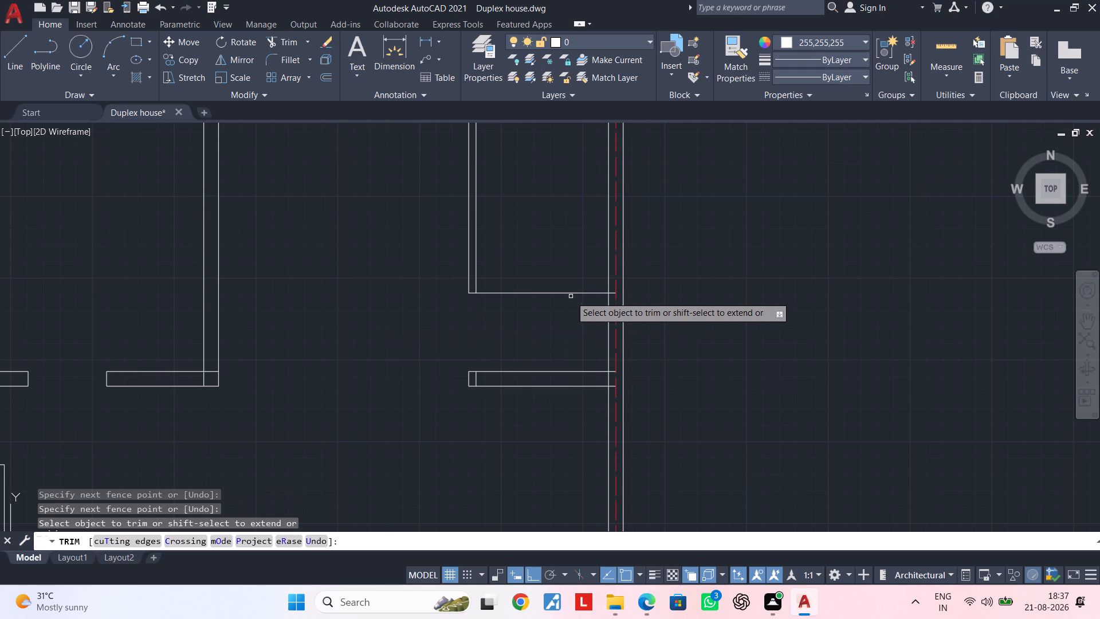
left_click_drag(565, 306, 567, 297)
left_click(563, 258)
scroll(608, 301, "up", 3)
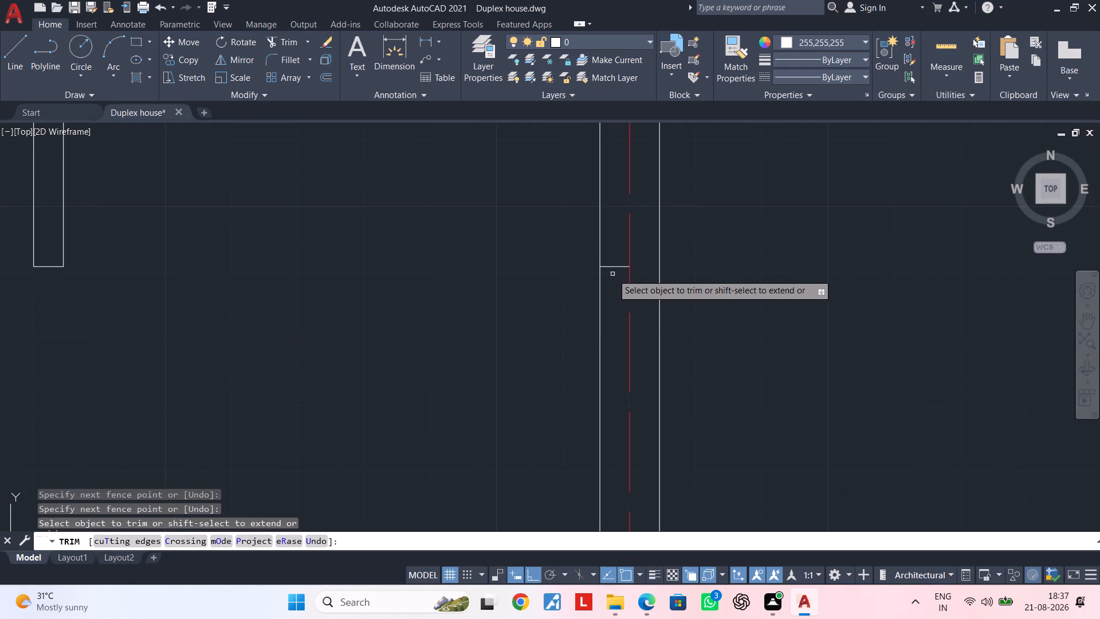
left_click(612, 267)
Trim the leftover partition line inside the west end of the eastern wall segment.
scroll(496, 306, "down", 3)
middle_click_drag(454, 301, 516, 258)
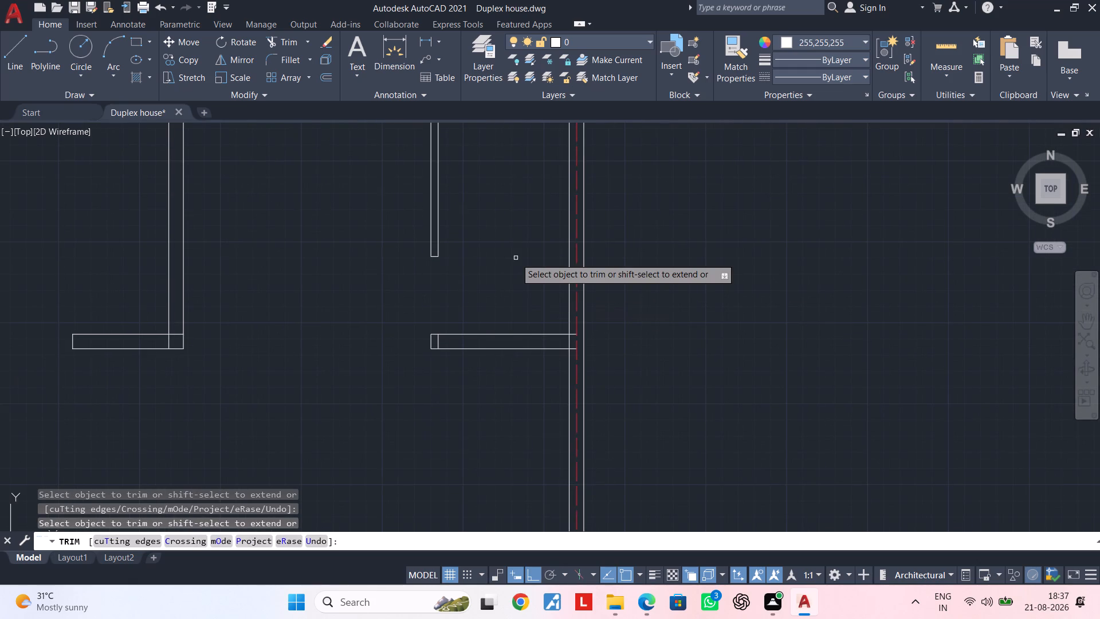
middle_click_drag(516, 258, 544, 238)
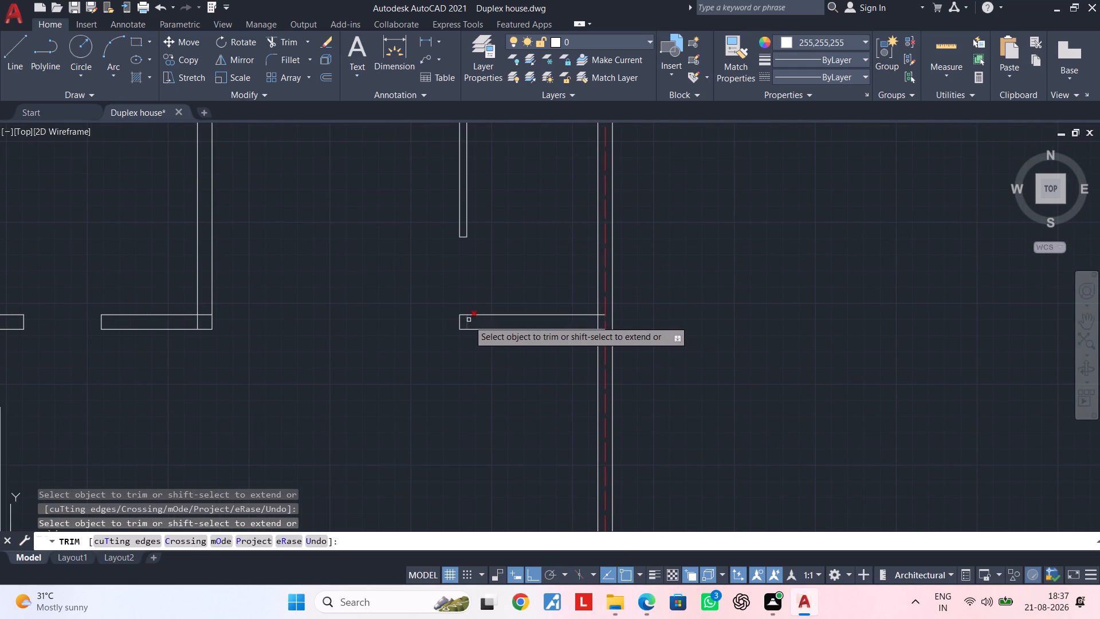
left_click(469, 323)
middle_click_drag(398, 331, 465, 317)
scroll(465, 317, "down", 3)
key("Escape")
key("Escape")
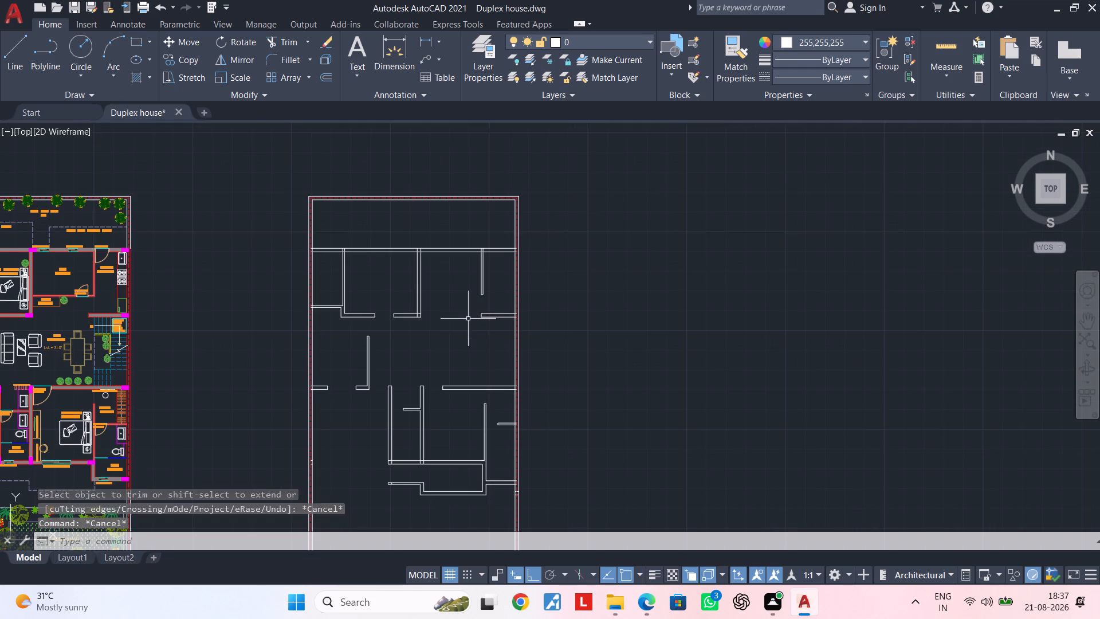
middle_click_drag(468, 319, 511, 294)
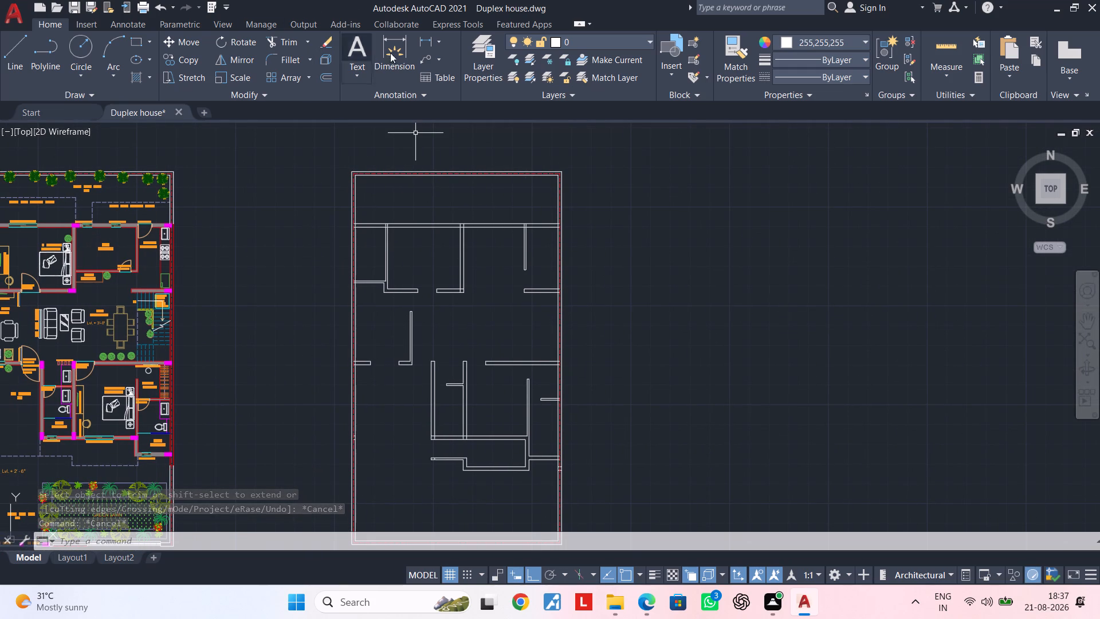
Measure the length of the wall above the staircase in the furnished plan with a linear dimension.
left_click(431, 45)
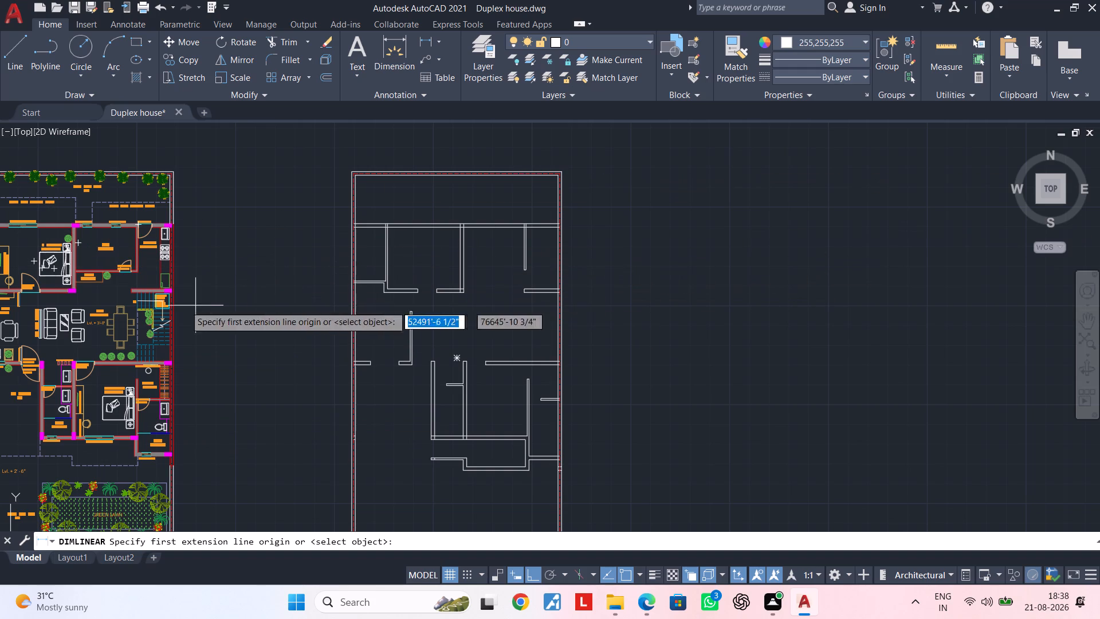
scroll(136, 294, "up", 6)
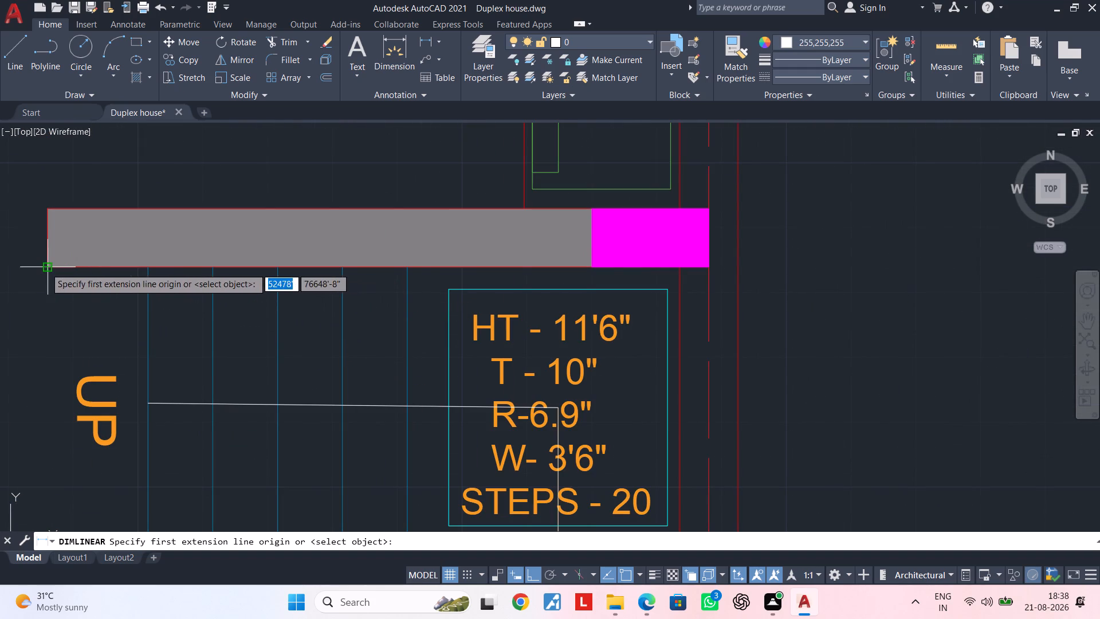
left_click_drag(44, 268, 65, 271)
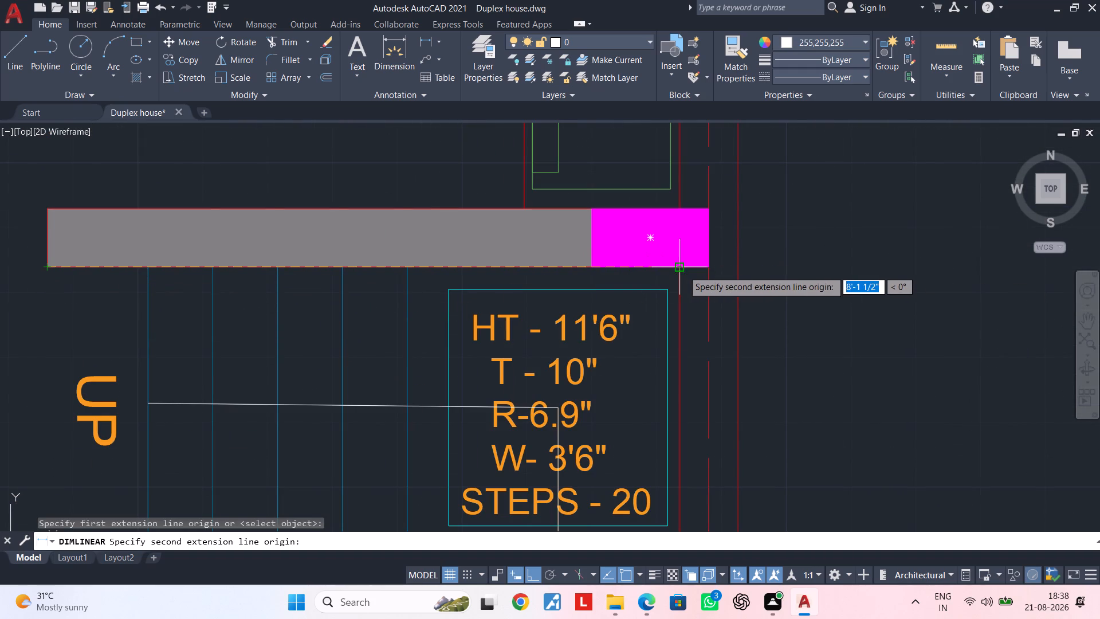
left_click(683, 271)
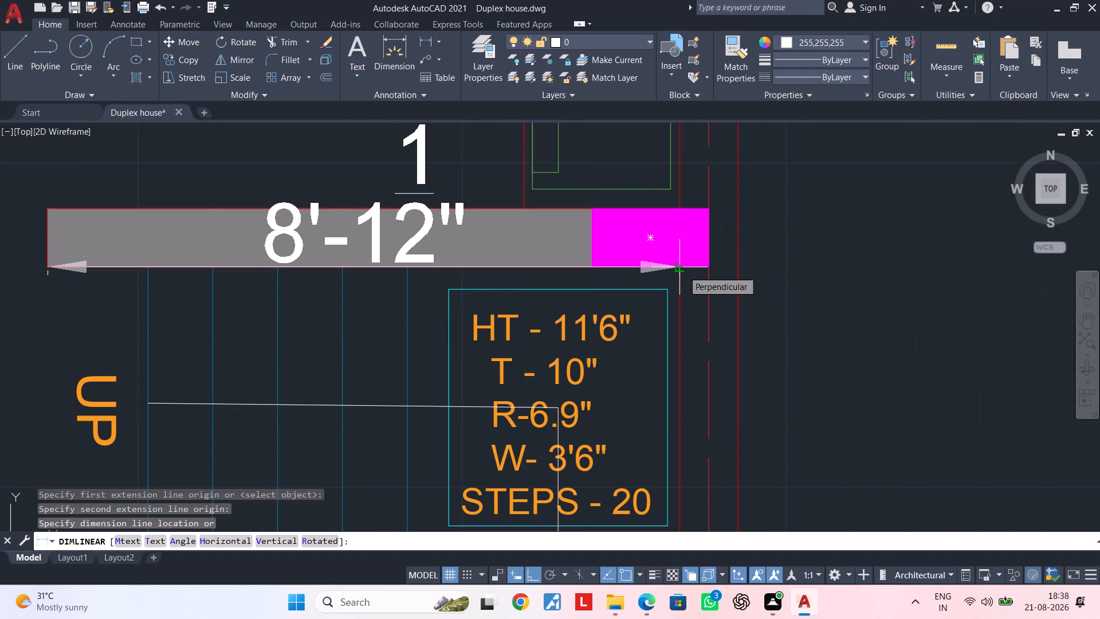
key("Escape")
key("Escape")
Measure the length of the matching eastern wall segment in the new plan with a linear dimension below it.
scroll(707, 269, "down", 4)
middle_click_drag(859, 267, 477, 260)
scroll(755, 264, "down", 1)
middle_click_drag(692, 257, 505, 253)
middle_click_drag(887, 272, 764, 263)
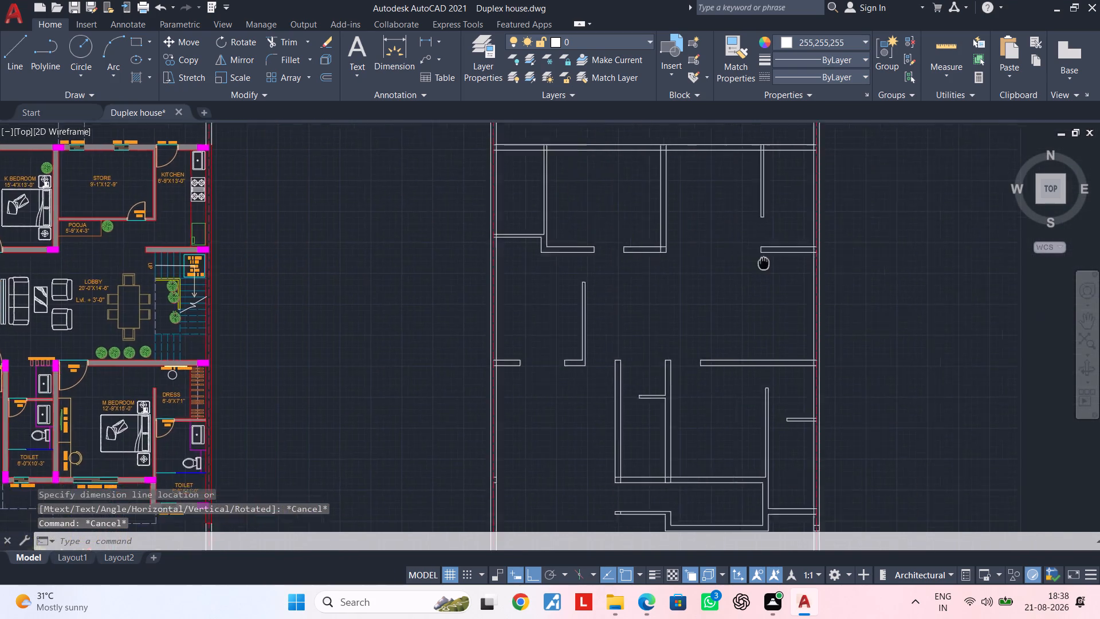
middle_click_drag(764, 263, 686, 258)
key("space")
scroll(654, 246, "up", 3)
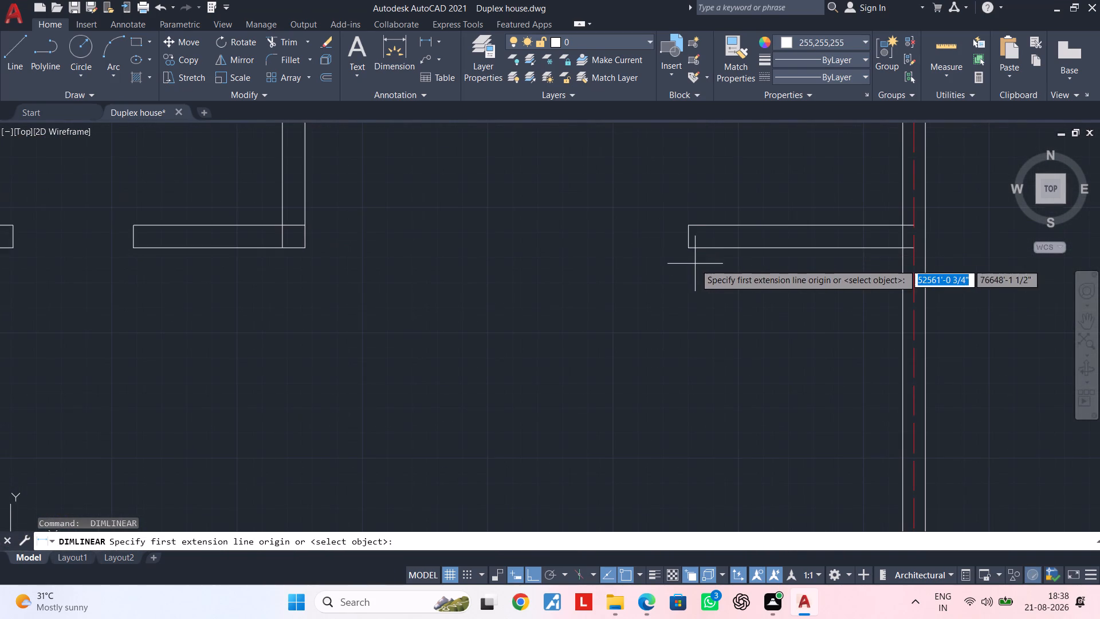
left_click(692, 250)
left_click(899, 249)
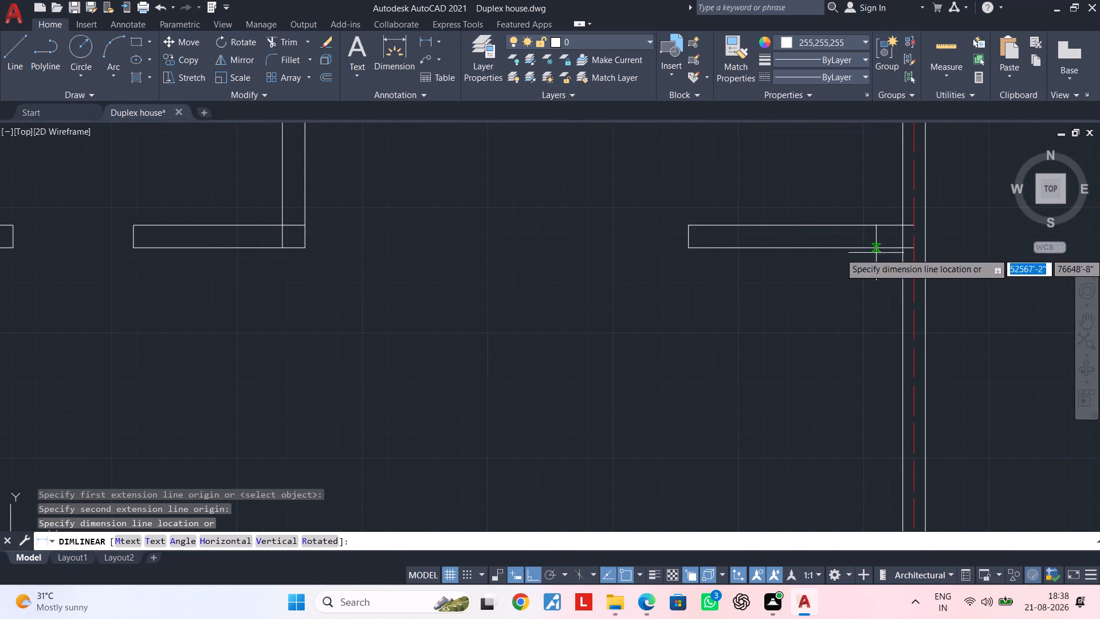
left_click(848, 276)
key("Escape")
key("Escape")
Move the west end line of the eastern wall segment 1' to the west.
scroll(708, 245, "up", 2)
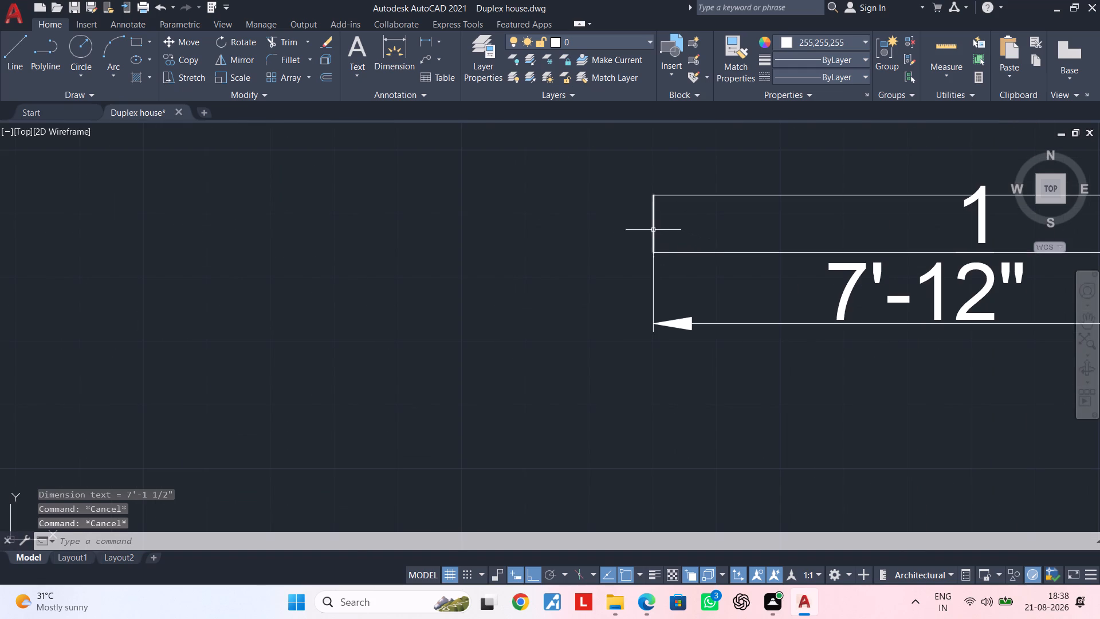
left_click(653, 230)
key("m")
key("space")
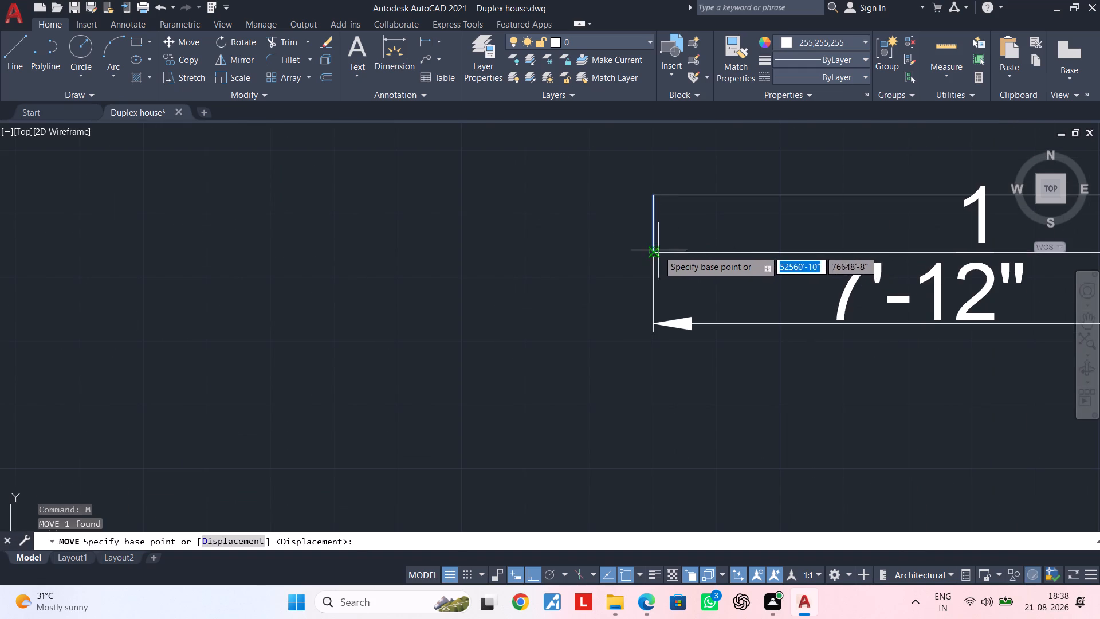
left_click(657, 250)
type("1'")
key("Return")
key("Escape")
key("Escape")
Extend both faces of the eastern wall segment to its moved west end line.
type("EX")
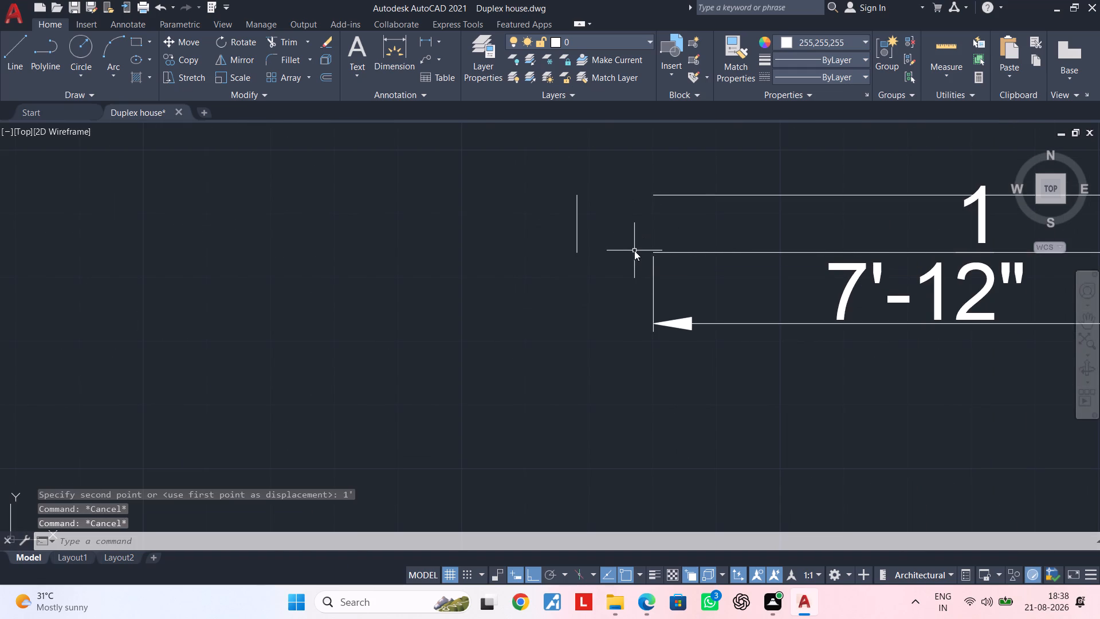
key("space")
left_click(670, 252)
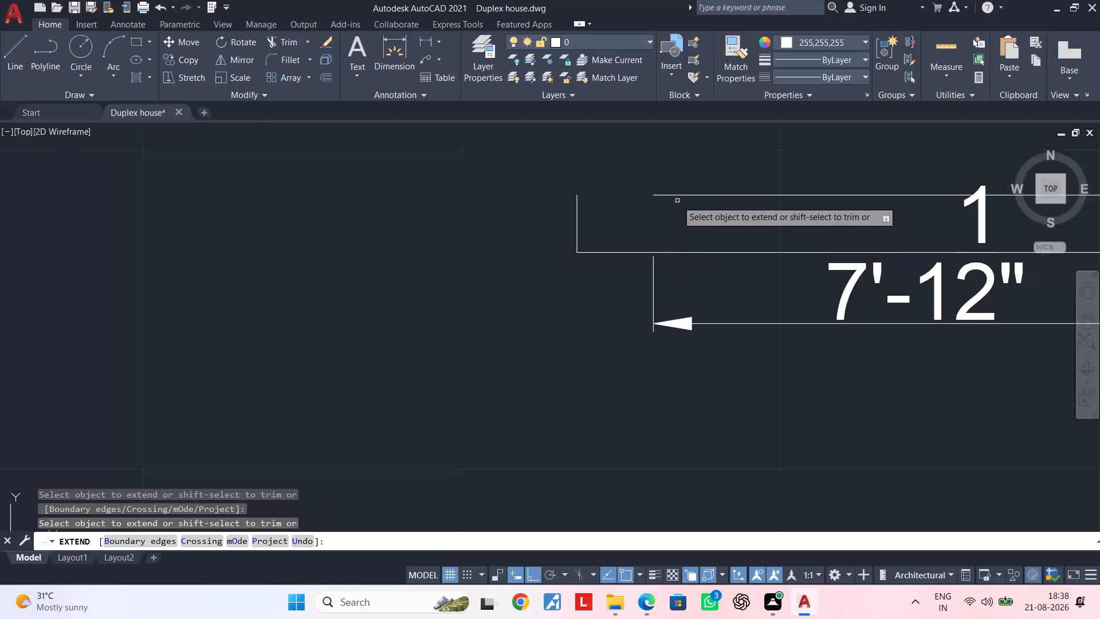
left_click(677, 195)
key("Escape")
key("Escape")
key("Escape")
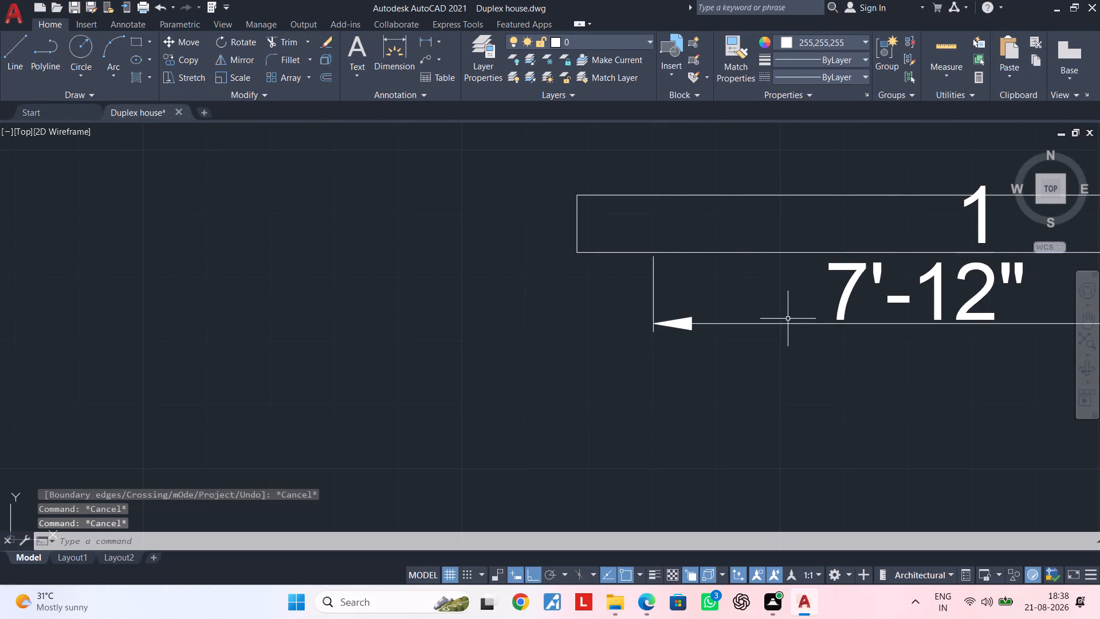
Delete the linear dimension below the eastern wall segment.
left_click(788, 326)
key("Delete")
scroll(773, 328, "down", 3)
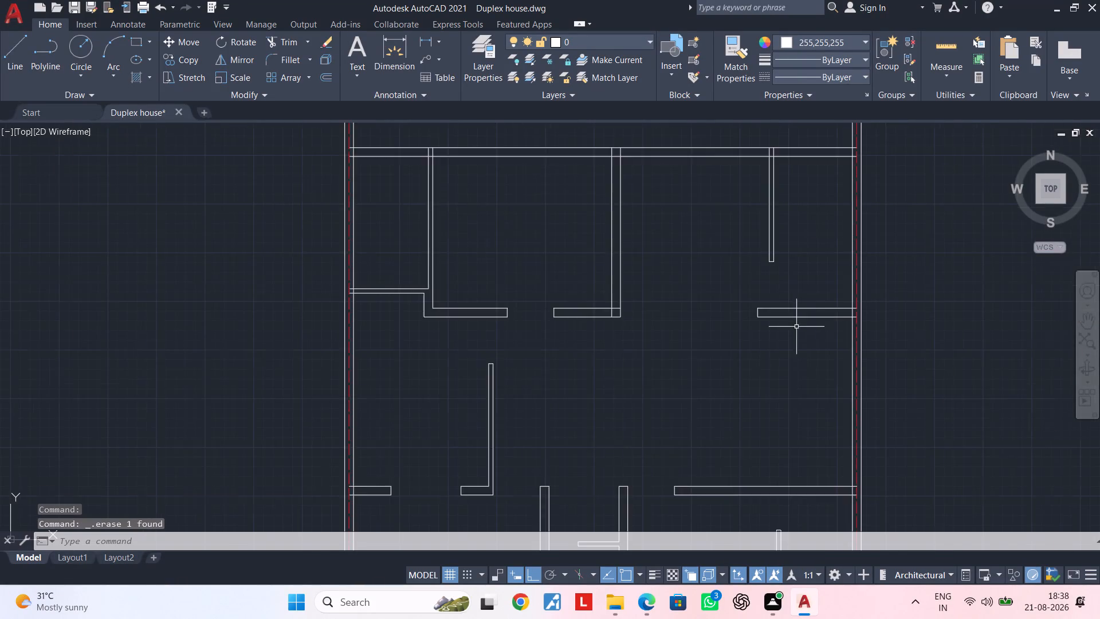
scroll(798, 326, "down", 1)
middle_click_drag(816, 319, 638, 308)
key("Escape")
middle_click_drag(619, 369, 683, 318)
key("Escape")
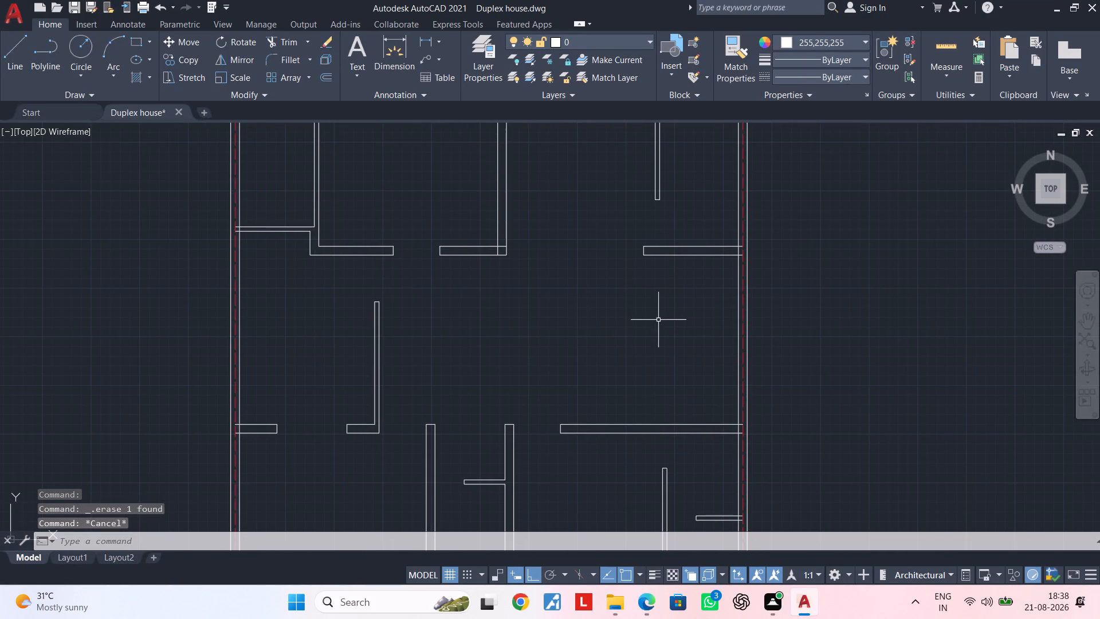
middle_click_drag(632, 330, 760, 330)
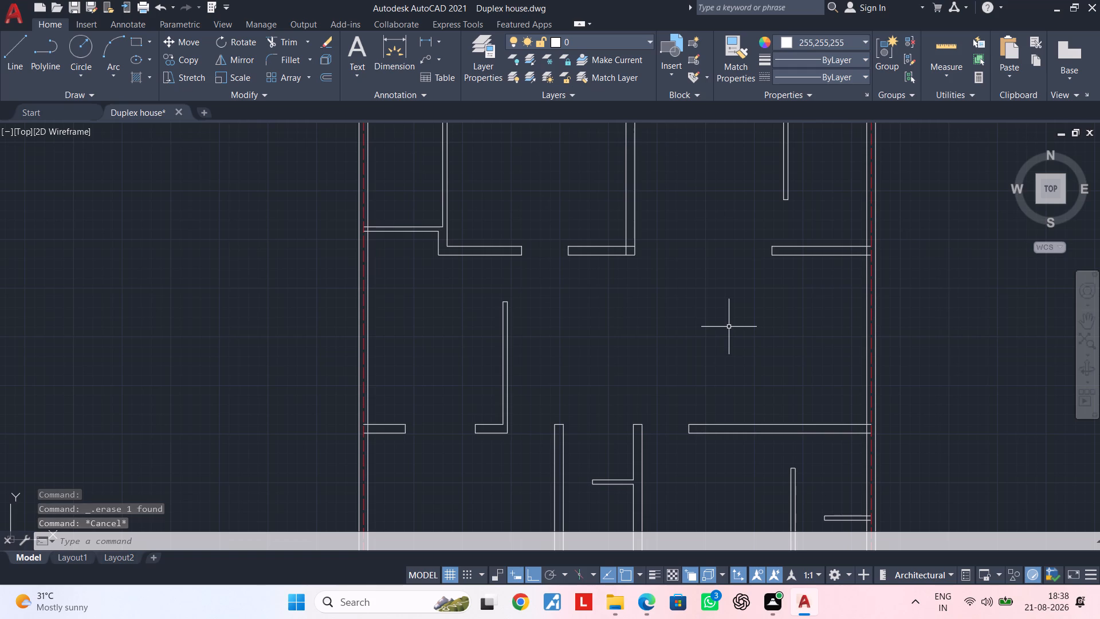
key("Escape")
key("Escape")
Trim the overlapping lines where the central vertical wall meets the short horizontal wall segment at its south end.
scroll(627, 251, "up", 2)
middle_click_drag(641, 281, 616, 305)
key("Escape")
key("Escape")
type("TR")
key("space")
scroll(602, 259, "up", 2)
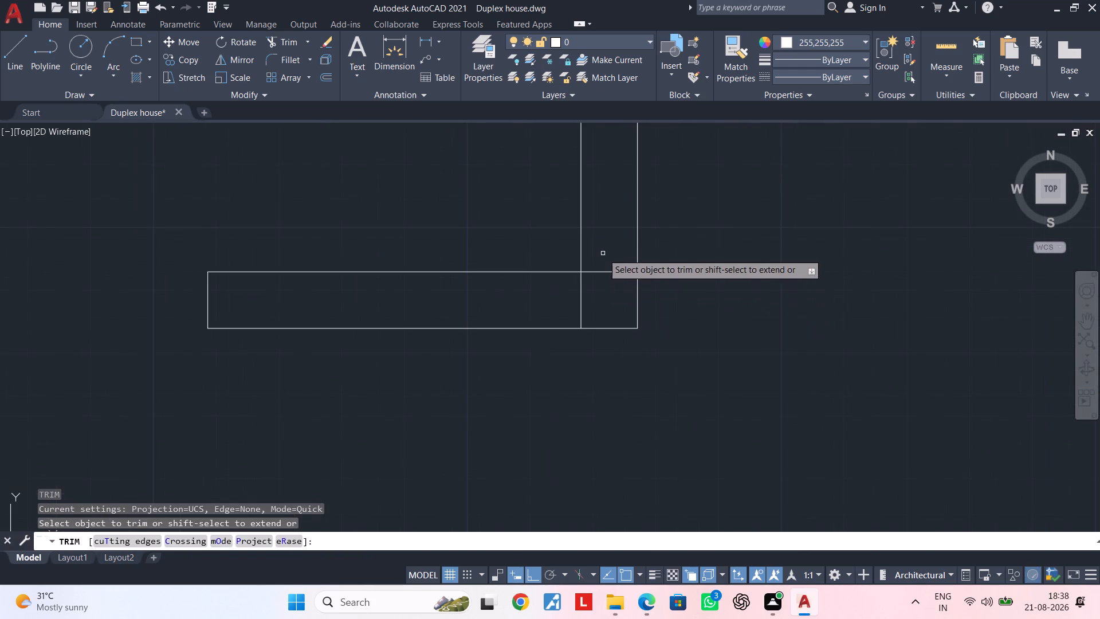
left_click(612, 236)
left_click_drag(615, 255, 564, 297)
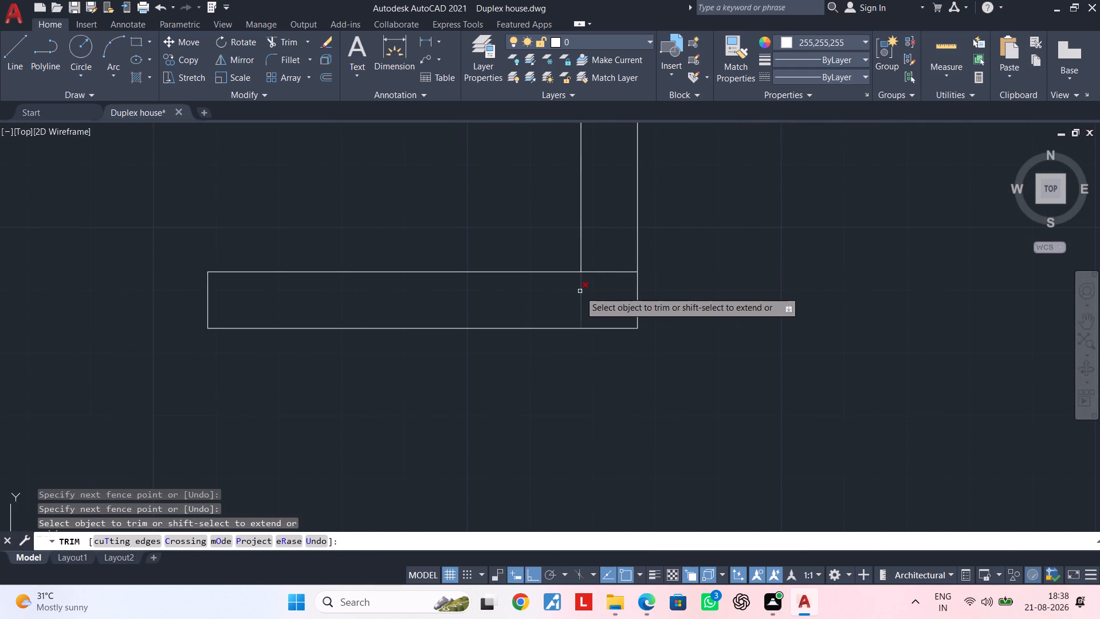
left_click(580, 291)
left_click(596, 272)
scroll(603, 262, "down", 2)
middle_click_drag(607, 277, 604, 377)
key("Escape")
key("Escape")
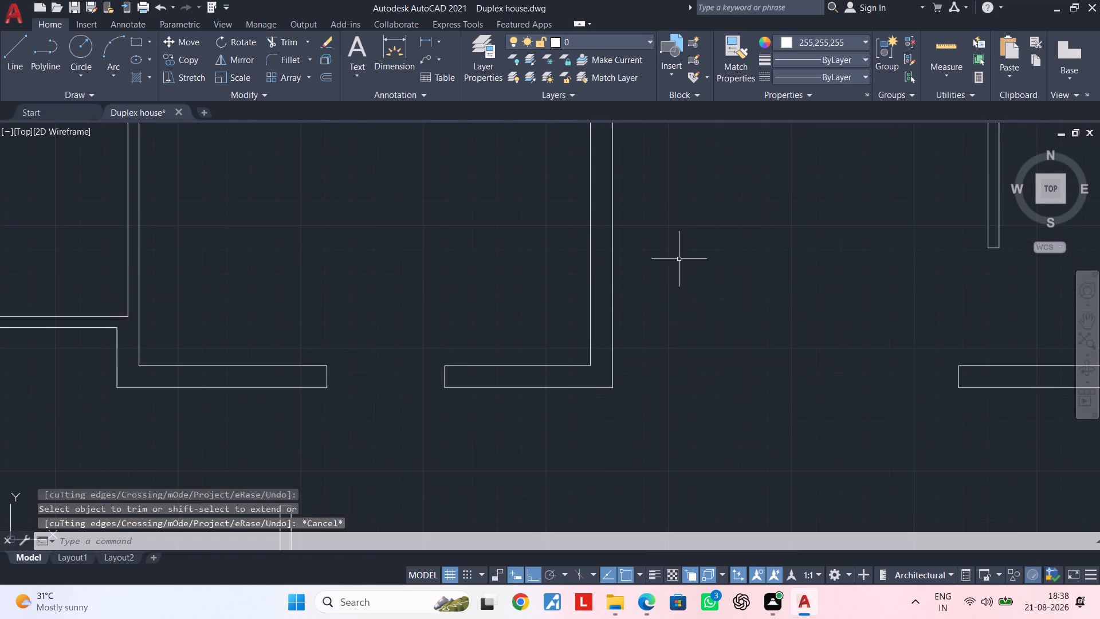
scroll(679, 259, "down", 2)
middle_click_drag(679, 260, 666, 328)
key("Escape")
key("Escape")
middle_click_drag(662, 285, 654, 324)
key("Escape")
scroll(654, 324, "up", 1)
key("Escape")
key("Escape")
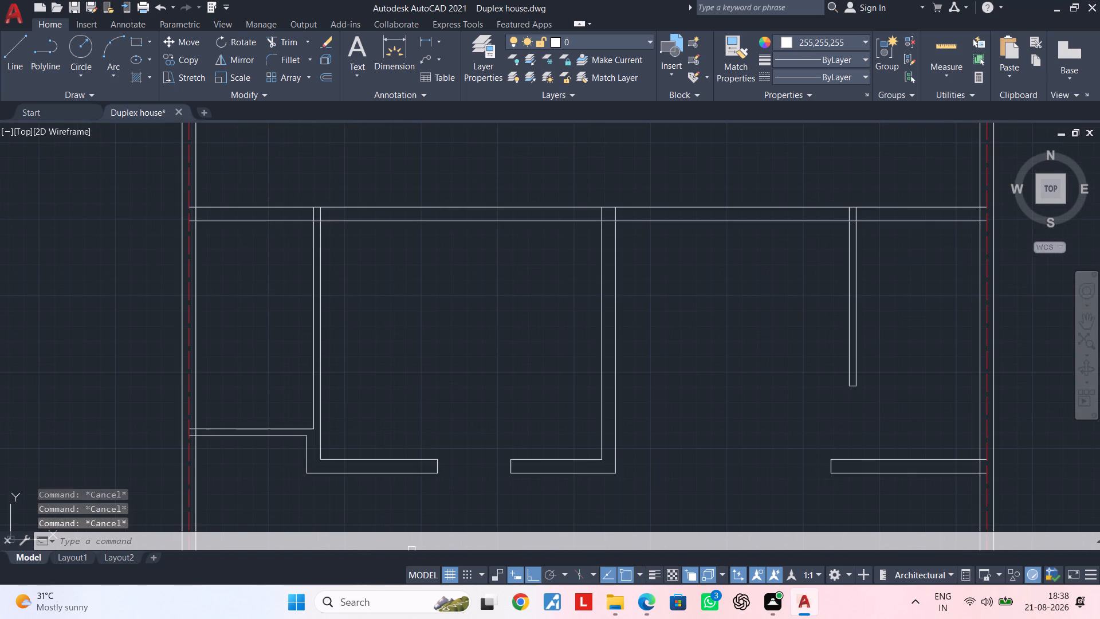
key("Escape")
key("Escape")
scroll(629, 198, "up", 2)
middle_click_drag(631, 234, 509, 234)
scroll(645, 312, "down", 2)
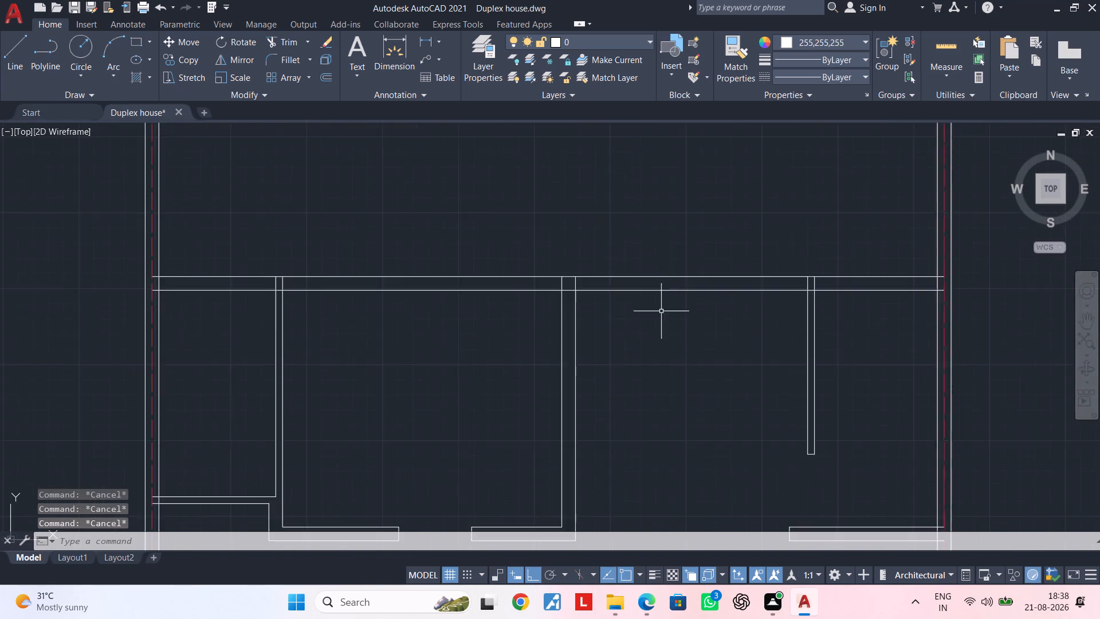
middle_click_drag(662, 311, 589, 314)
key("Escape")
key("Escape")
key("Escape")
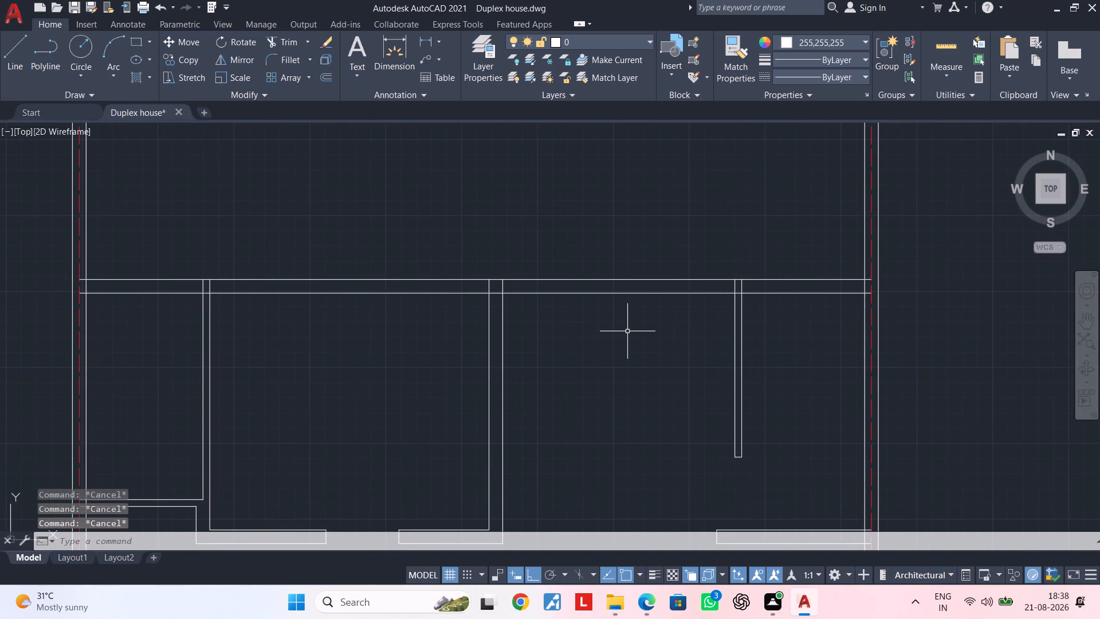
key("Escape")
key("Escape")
Offset the east face of the eastern vertical partition 3' to the east, below the northern interior wall.
middle_click_drag(784, 321, 639, 317)
scroll(639, 314, "up", 1)
middle_click_drag(639, 312, 616, 346)
key("Escape")
key("Escape")
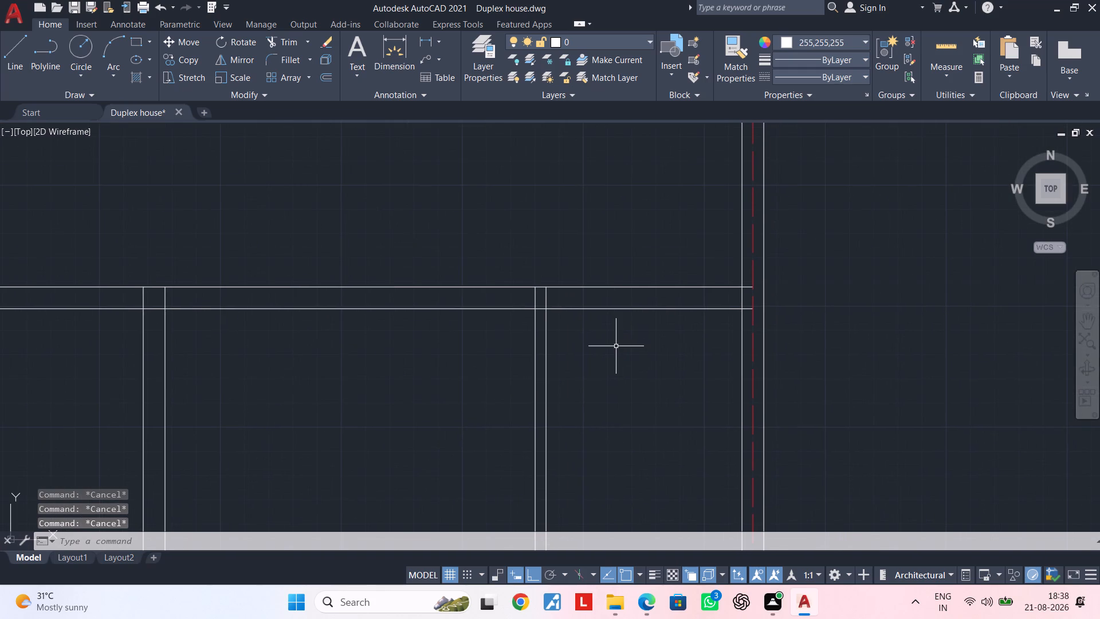
key("Escape")
key("Escape")
key("Escape")
key("Escape")
type("OF 3'")
key("Return")
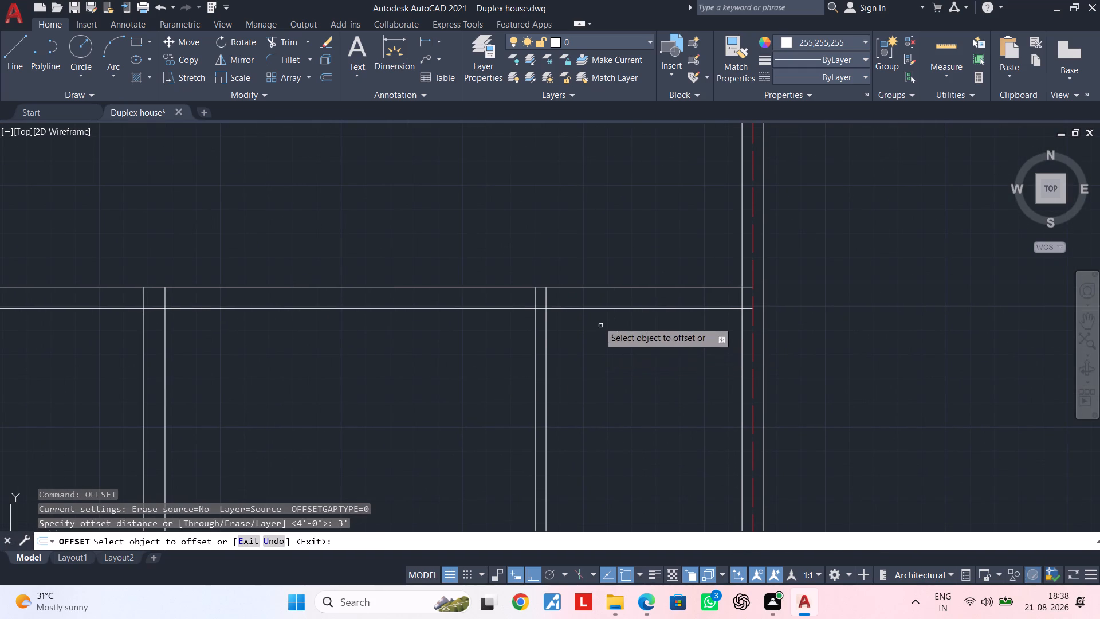
double_click(545, 320)
double_click(647, 323)
key("Escape")
key("Escape")
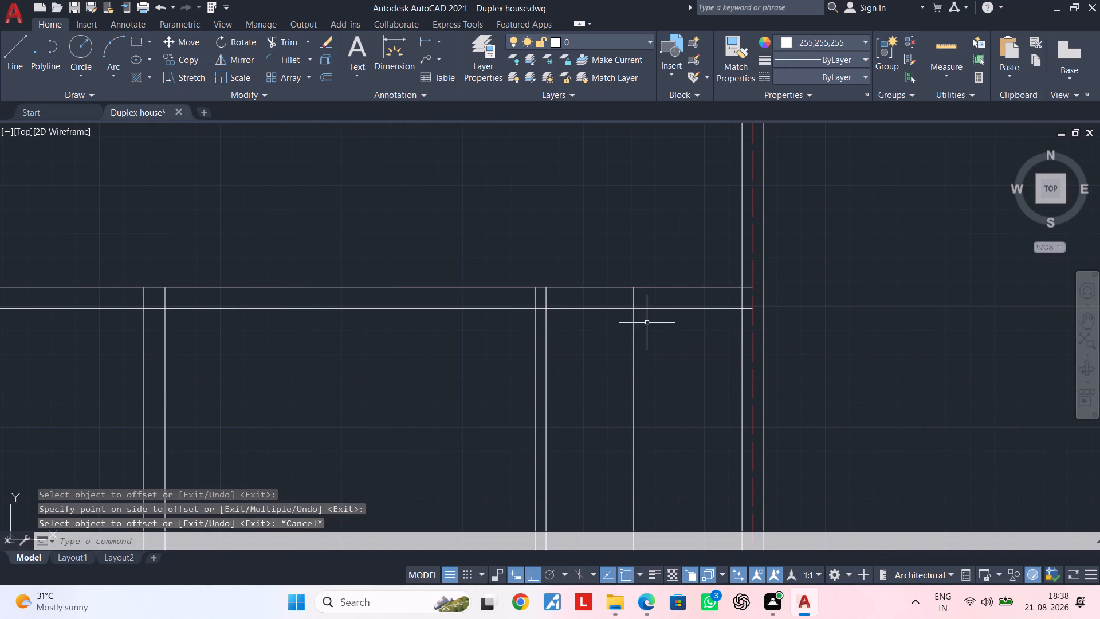
Trim the northern interior wall between the partition and the offset line to form an opening, and remove the line's excess below the wall.
type("TR")
key("space")
left_click(580, 338)
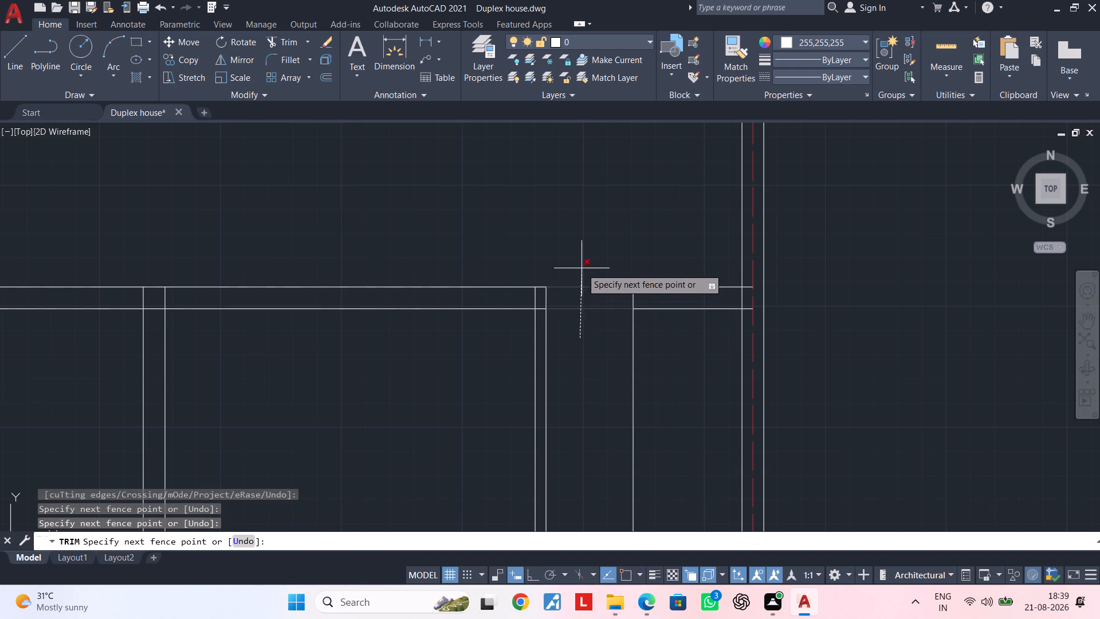
left_click(582, 267)
left_click_drag(618, 326, 709, 332)
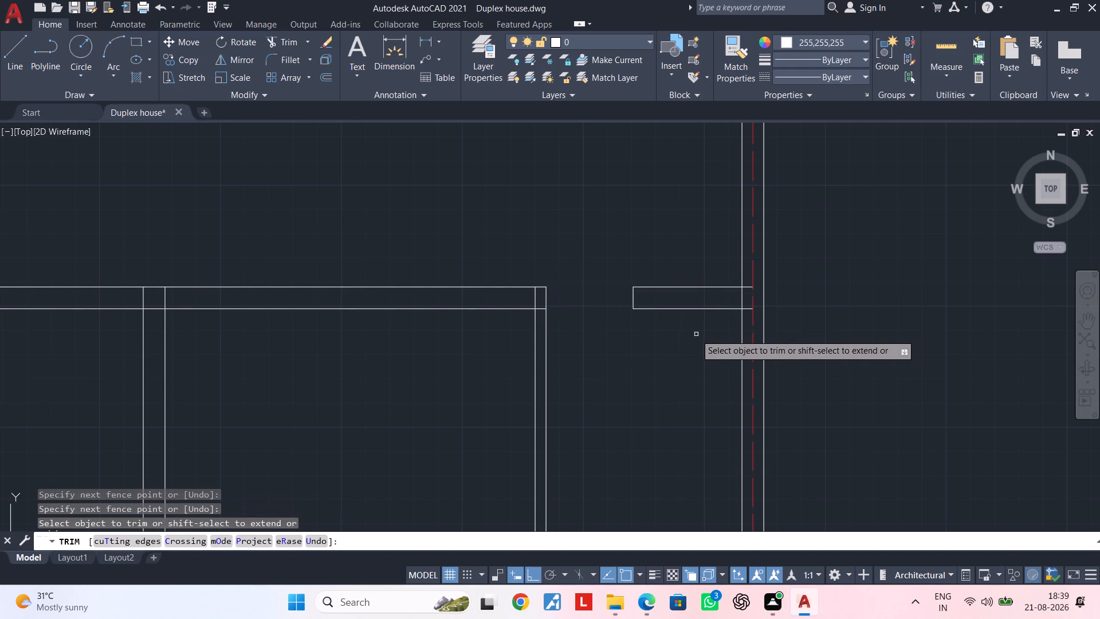
Trim the overlapping lines at the corner where the eastern vertical partition meets the northern interior wall.
middle_click_drag(678, 336, 754, 333)
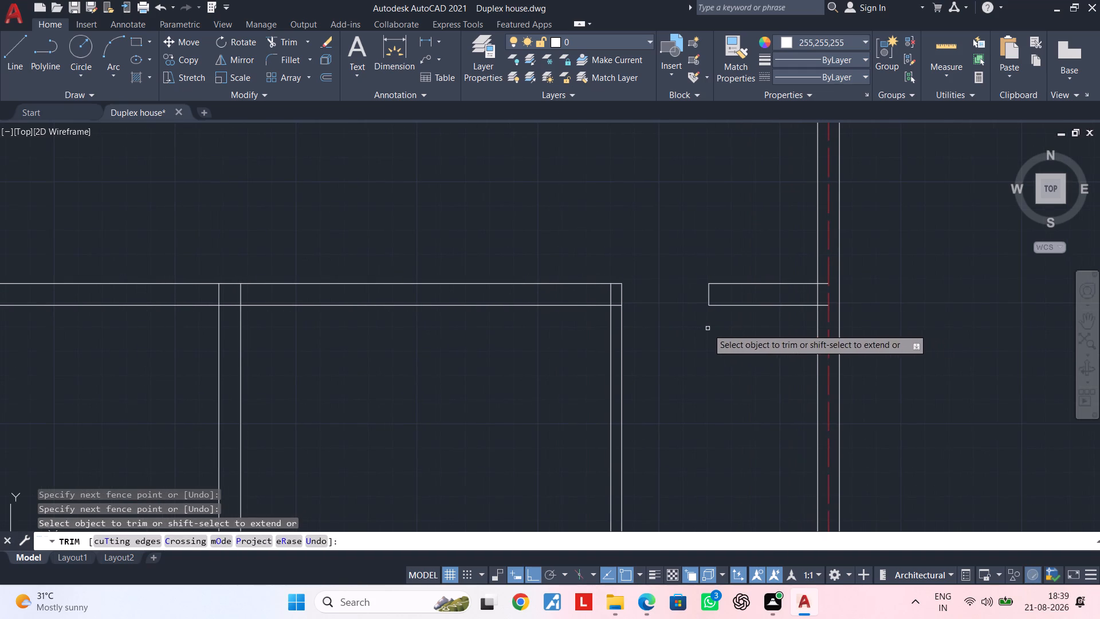
scroll(587, 296, "up", 2)
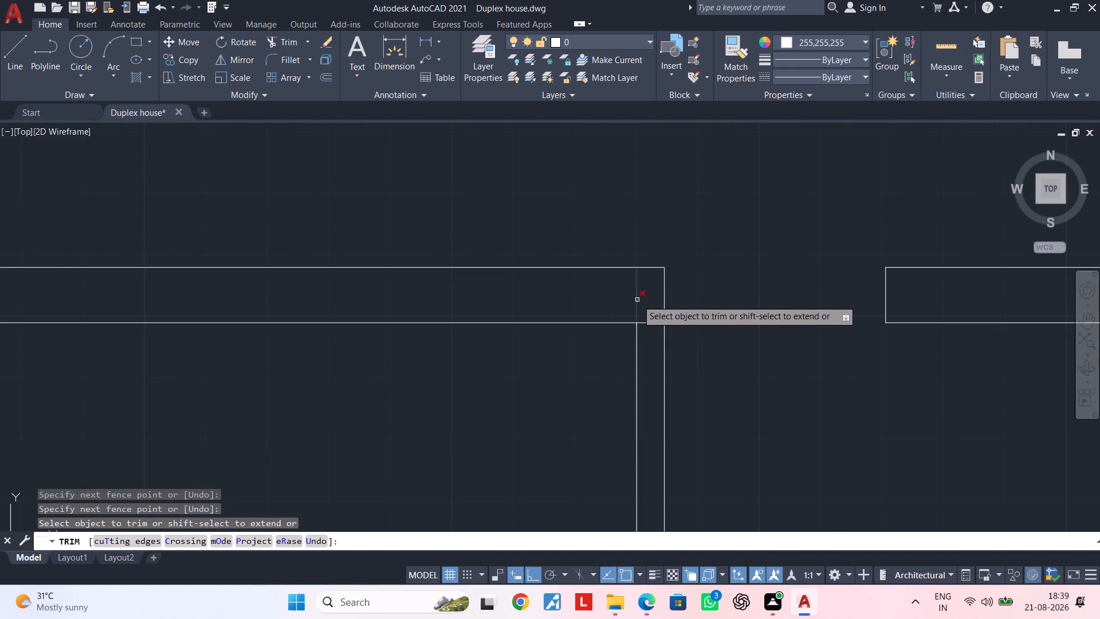
left_click(637, 300)
left_click(655, 324)
key("Escape")
scroll(615, 331, "down", 3)
middle_click_drag(594, 344, 730, 327)
key("Escape")
key("Escape")
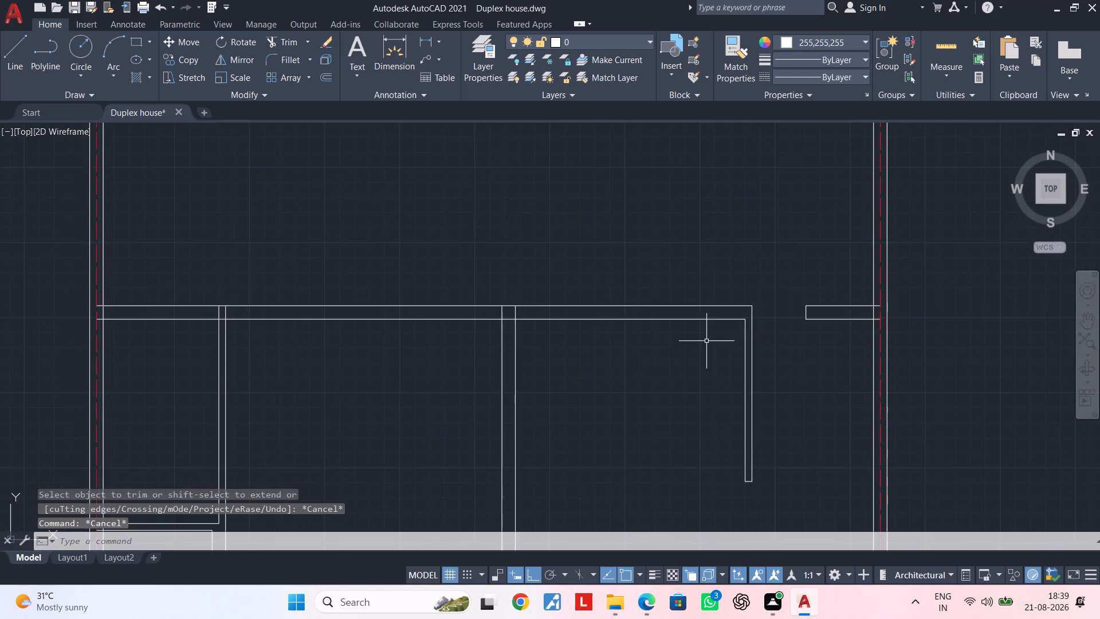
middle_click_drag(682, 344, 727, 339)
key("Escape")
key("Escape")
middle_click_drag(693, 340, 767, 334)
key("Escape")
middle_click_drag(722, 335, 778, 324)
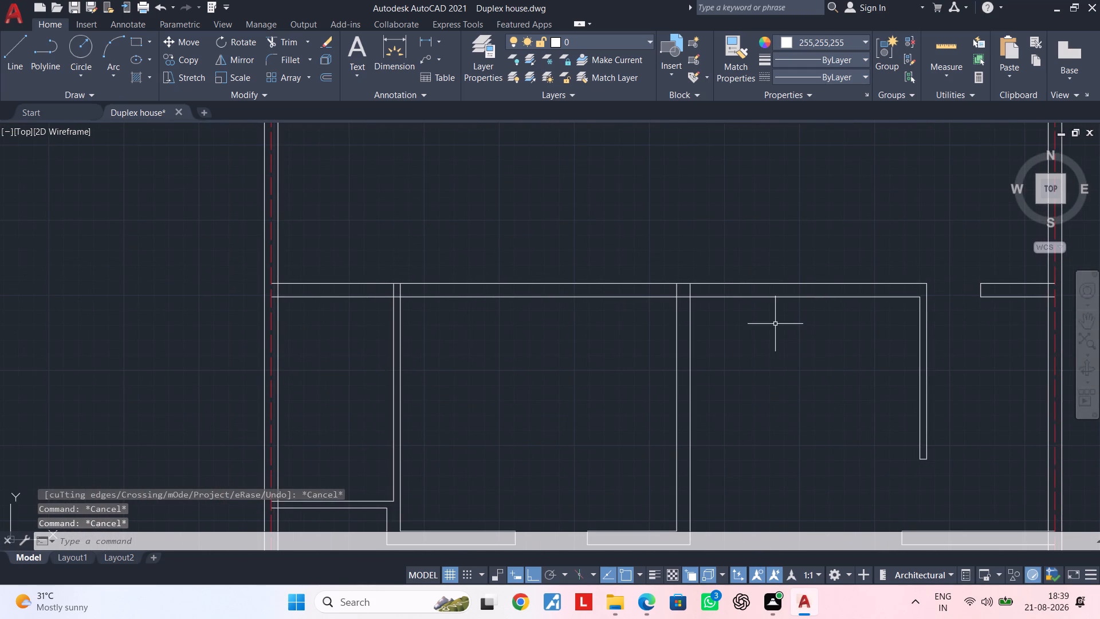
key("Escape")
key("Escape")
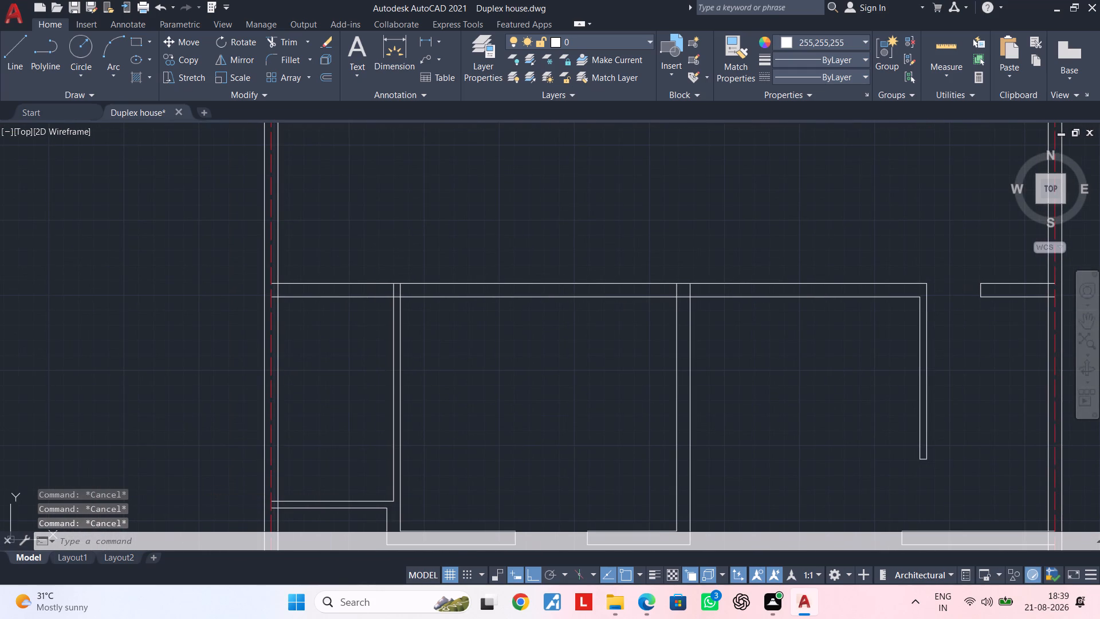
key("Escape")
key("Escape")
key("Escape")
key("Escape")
Trim the overlapping lines at the junction of the central vertical wall and the northern interior wall.
scroll(700, 292, "up", 1)
type("TR")
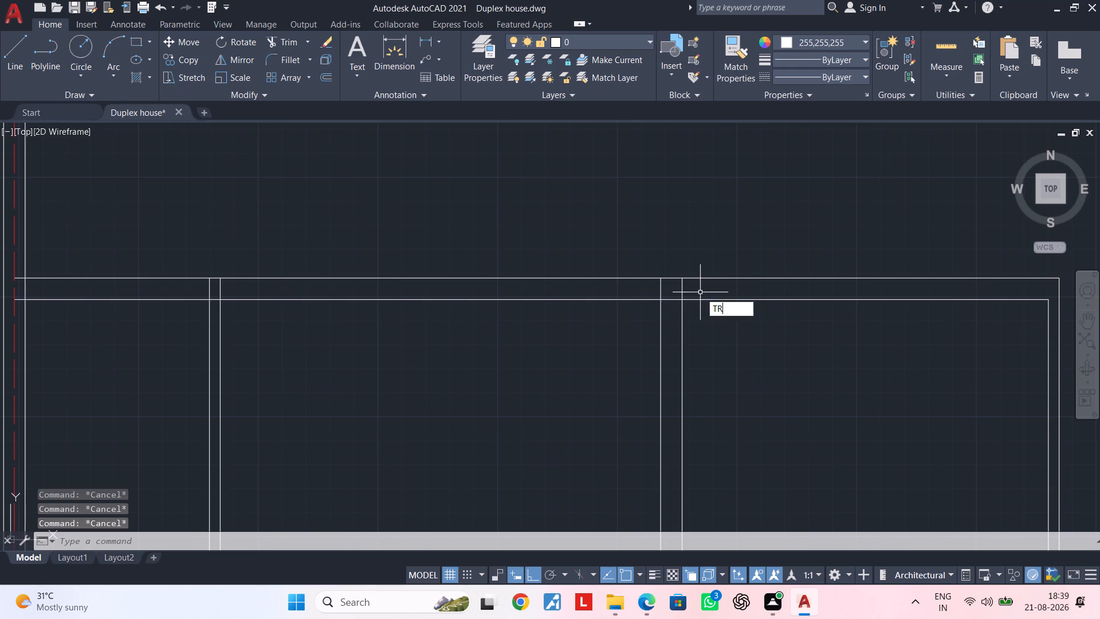
key("space")
scroll(691, 287, "up", 3)
left_click_drag(675, 288, 553, 289)
left_click(539, 291)
left_click_drag(584, 294, 588, 373)
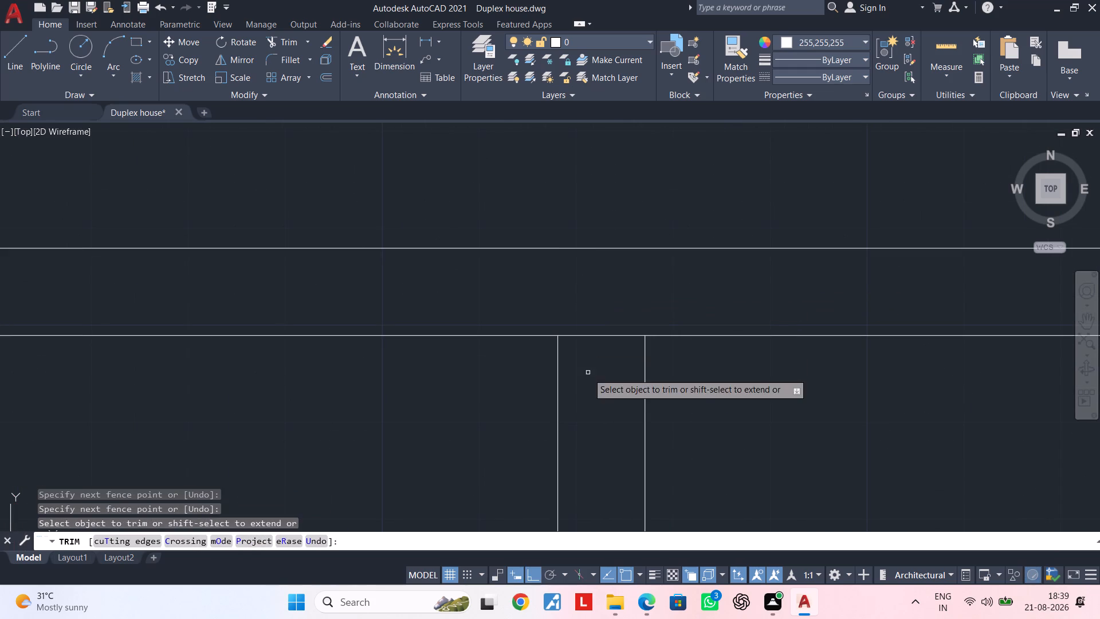
left_click_drag(588, 373, 587, 370)
left_click(590, 347)
left_click(591, 343)
left_click_drag(594, 332, 594, 361)
scroll(596, 359, "down", 4)
key("Escape")
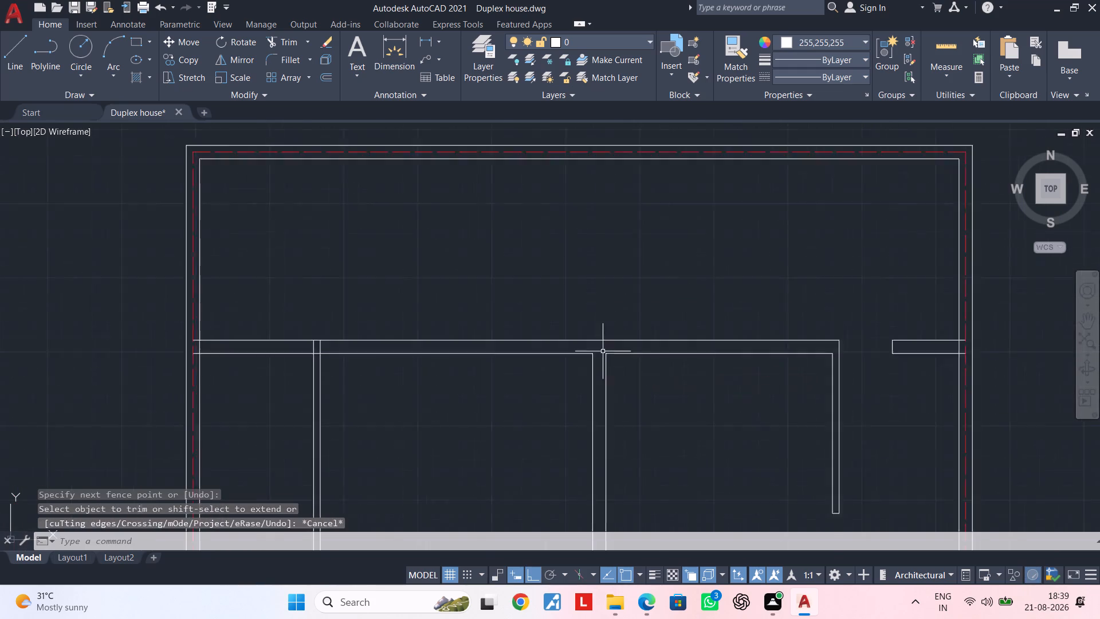
scroll(603, 351, "down", 1)
key("Escape")
Trim the overlapping lines at the junction of the western vertical partition and the northern interior wall.
middle_click_drag(638, 356, 727, 335)
key("Escape")
scroll(392, 331, "up", 3)
middle_click_drag(720, 309, 469, 310)
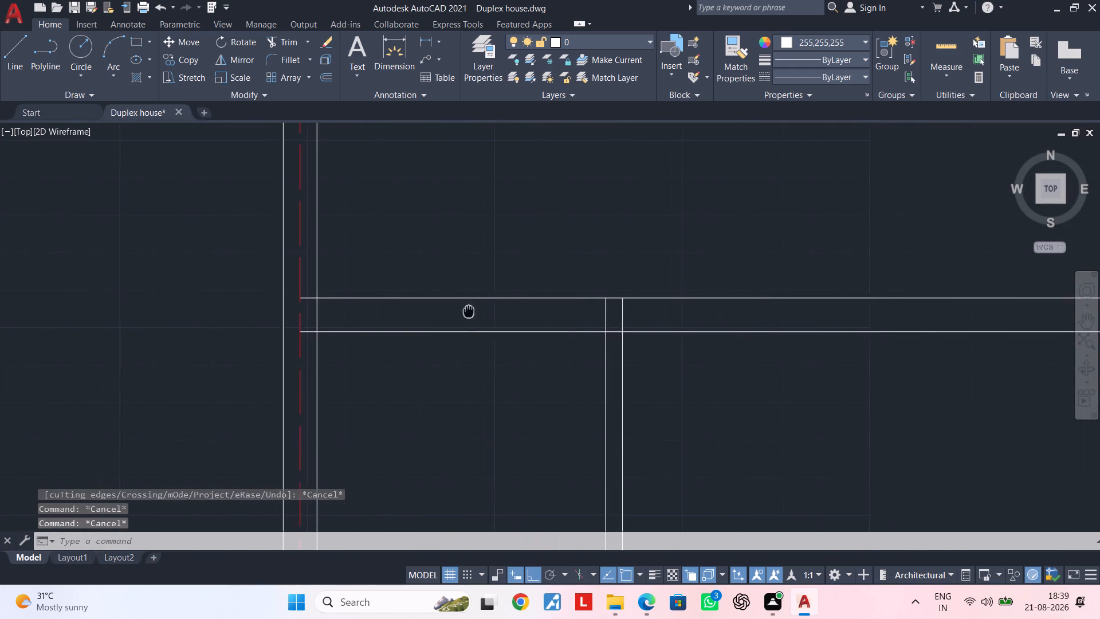
middle_click_drag(469, 310, 463, 310)
scroll(577, 310, "up", 1)
key("t")
key("r")
key("space")
left_click(686, 311)
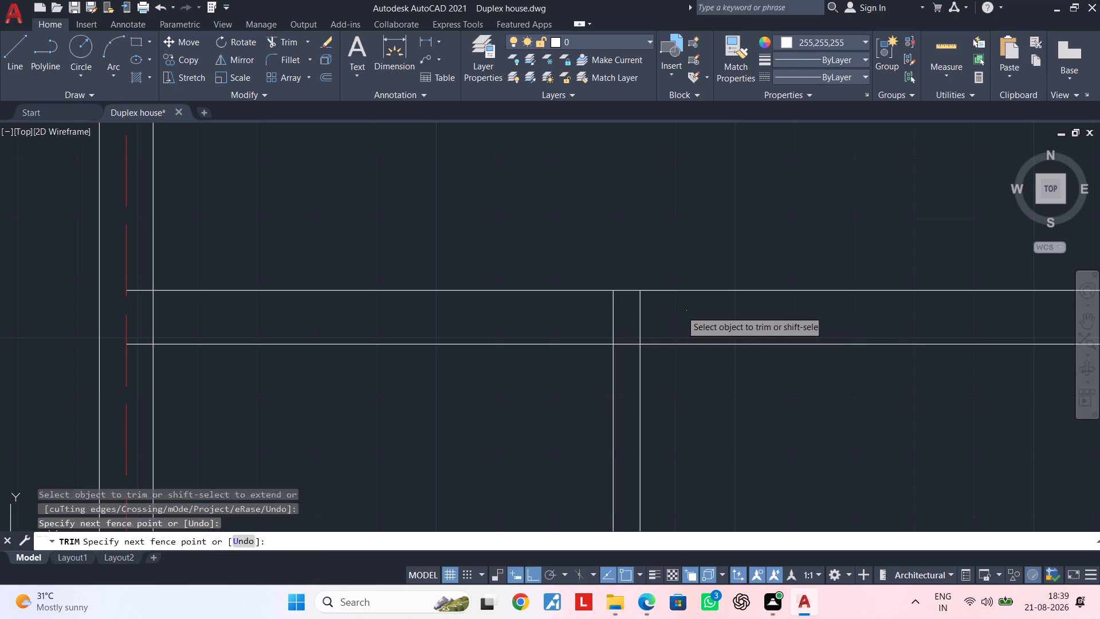
left_click_drag(537, 314, 531, 314)
left_click(626, 344)
key("Escape")
scroll(631, 338, "down", 2)
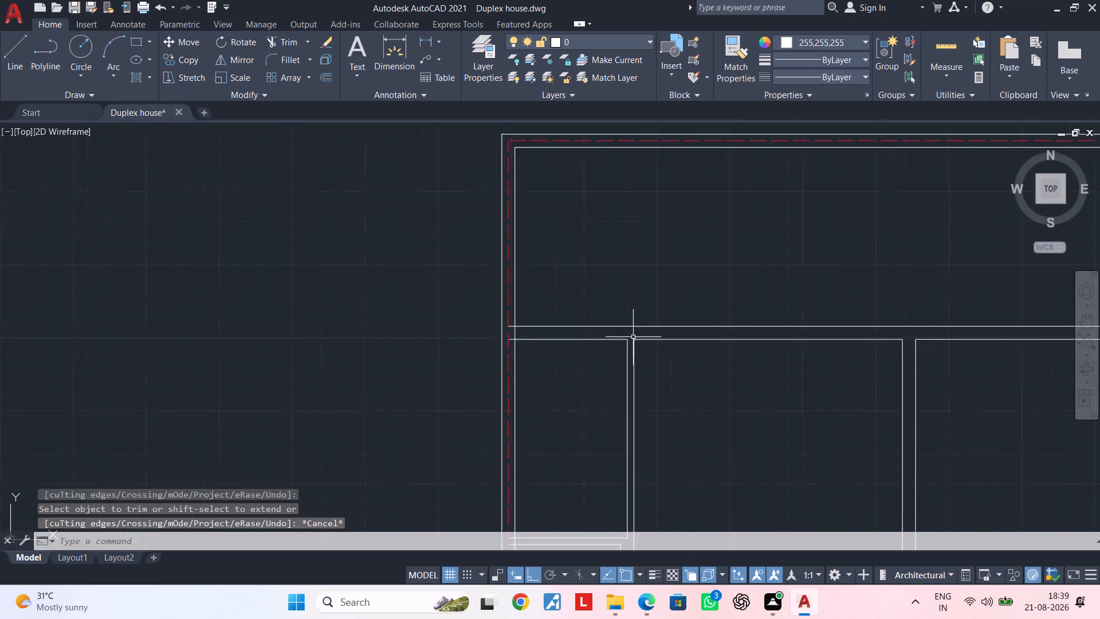
Copy the four labelled UPVC windows and the UPVC door from the furnished plan's rear wall onto the new plan's northern interior wall.
scroll(634, 337, "down", 2)
key("Escape")
middle_click_drag(686, 351, 541, 335)
key("Escape")
middle_click_drag(577, 354, 569, 346)
key("Escape")
scroll(565, 342, "down", 2)
middle_click_drag(565, 342, 634, 323)
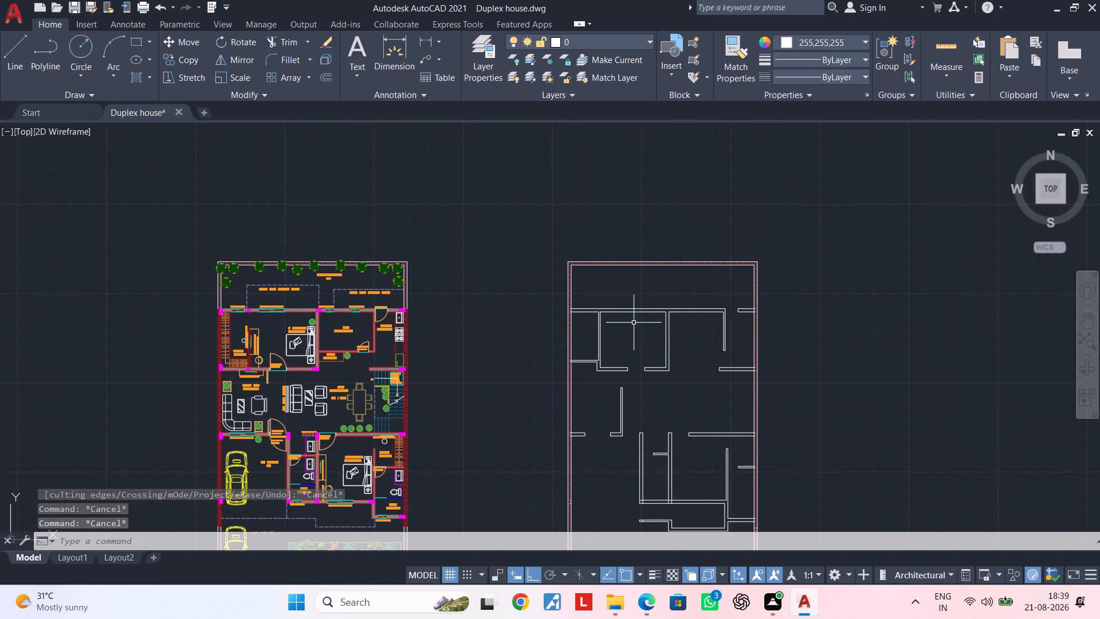
key("Escape")
key("Escape")
middle_click_drag(489, 315, 508, 304)
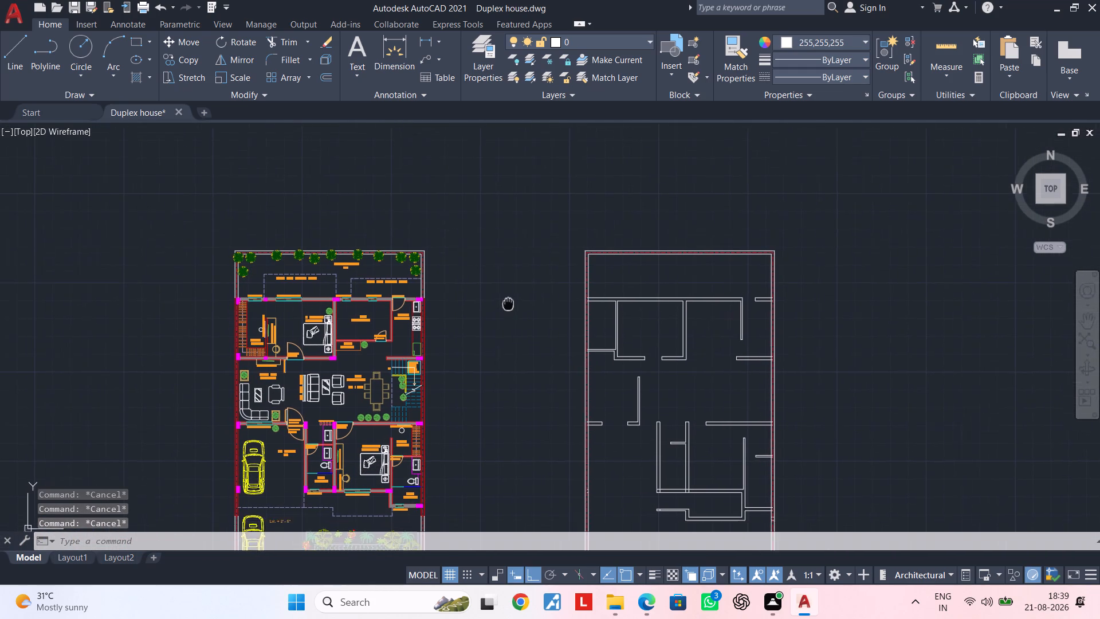
middle_click_drag(508, 304, 534, 292)
scroll(288, 289, "up", 5)
middle_click_drag(284, 298, 285, 318)
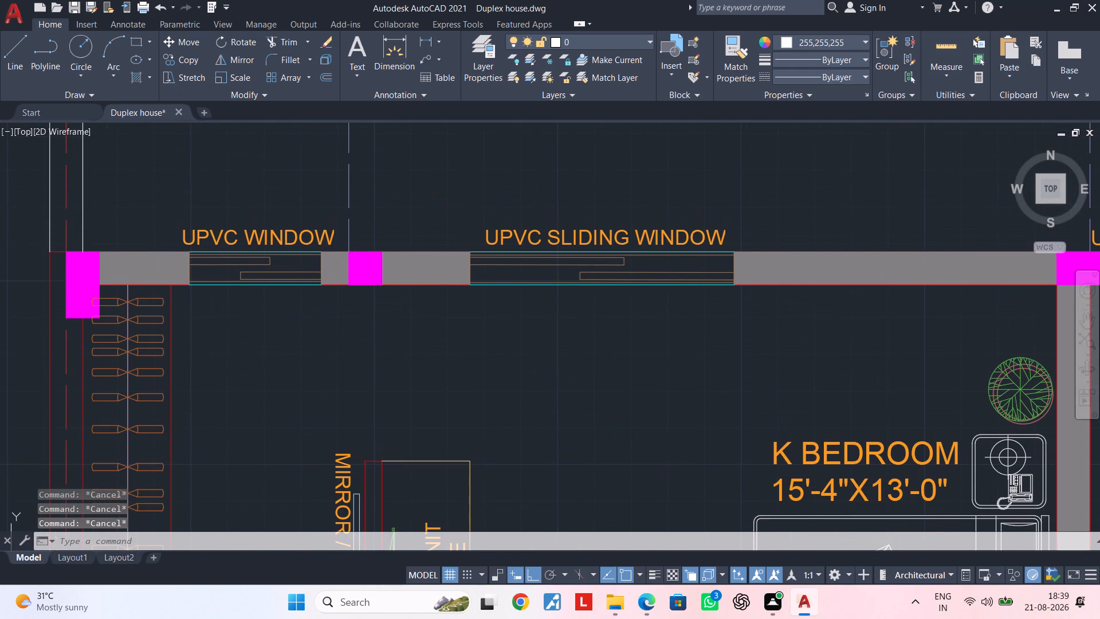
left_click(153, 191)
left_click(337, 320)
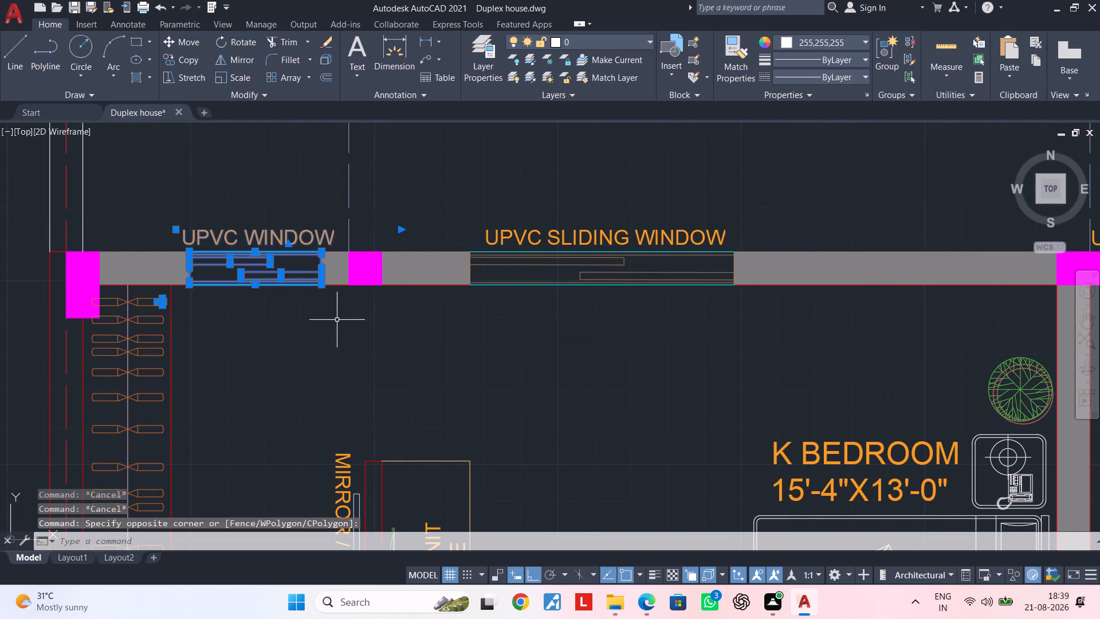
middle_click_drag(384, 320, 349, 320)
middle_click_drag(443, 314, 380, 317)
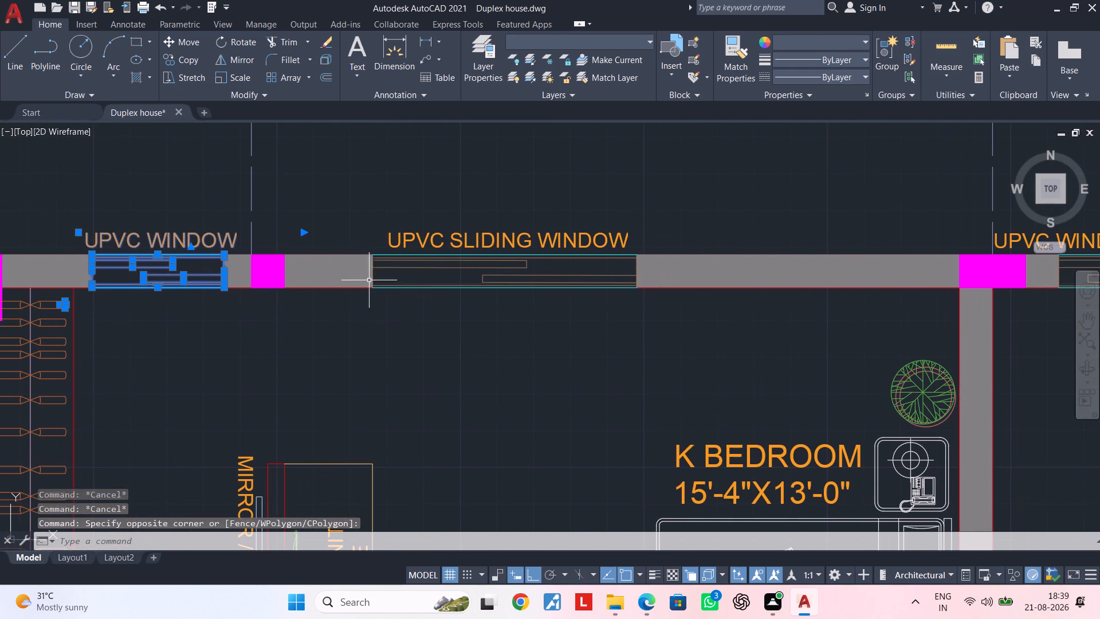
left_click_drag(357, 204, 362, 212)
left_click(654, 312)
scroll(672, 331, "down", 2)
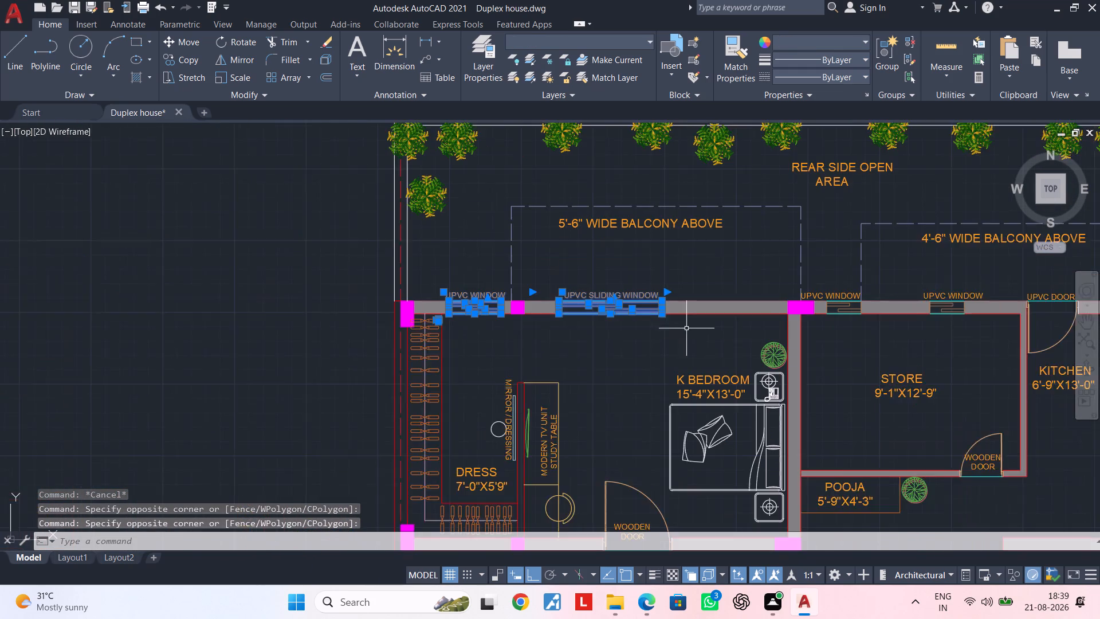
middle_click_drag(686, 328, 389, 318)
middle_click_drag(602, 318, 574, 320)
scroll(510, 321, "up", 3)
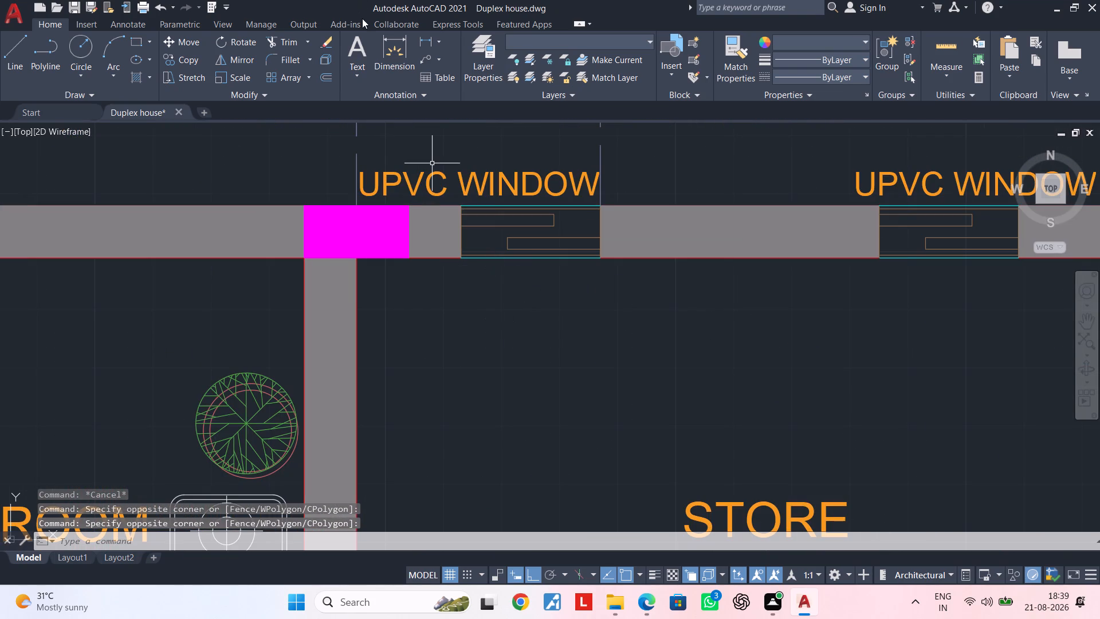
left_click(422, 174)
left_click(438, 146)
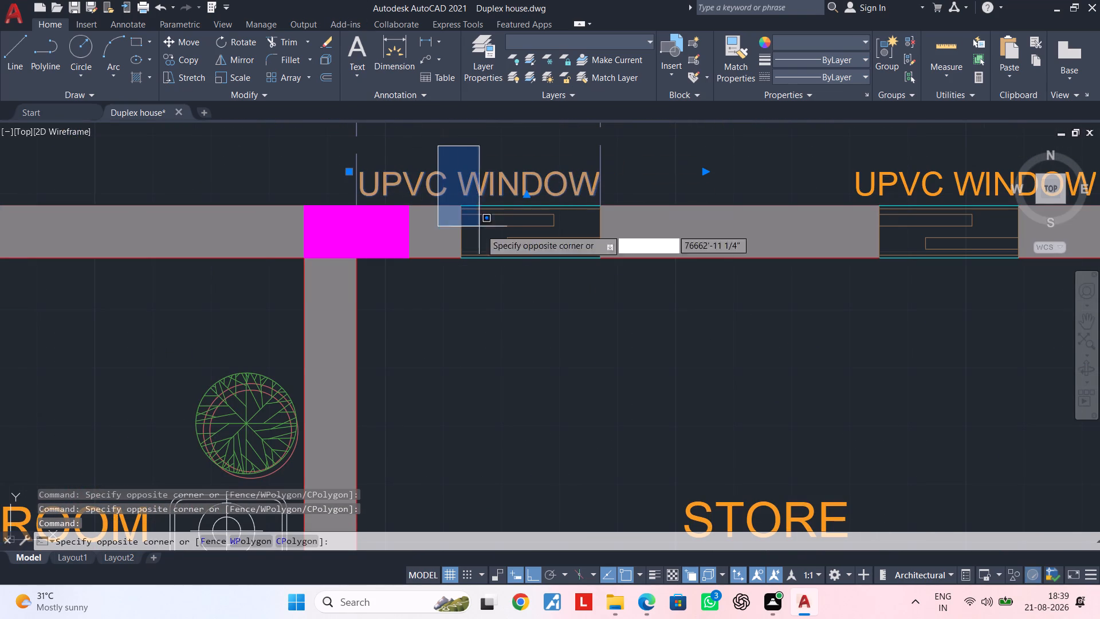
left_click(612, 292)
scroll(791, 334, "down", 1)
middle_click_drag(795, 332, 555, 338)
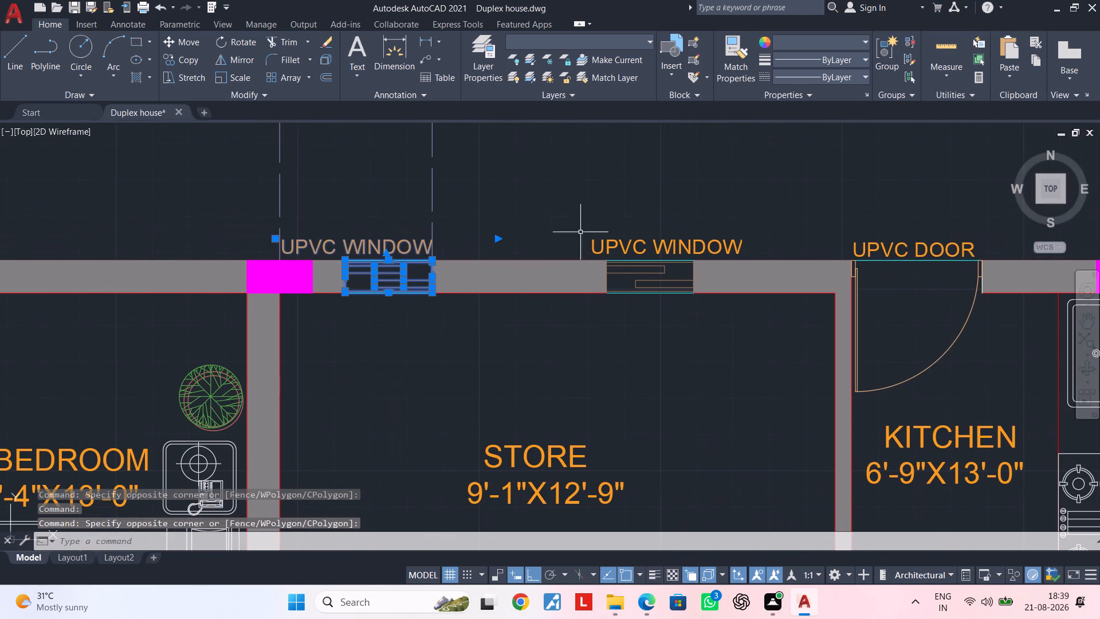
left_click_drag(566, 204, 591, 213)
left_click(751, 336)
middle_click_drag(779, 366, 481, 363)
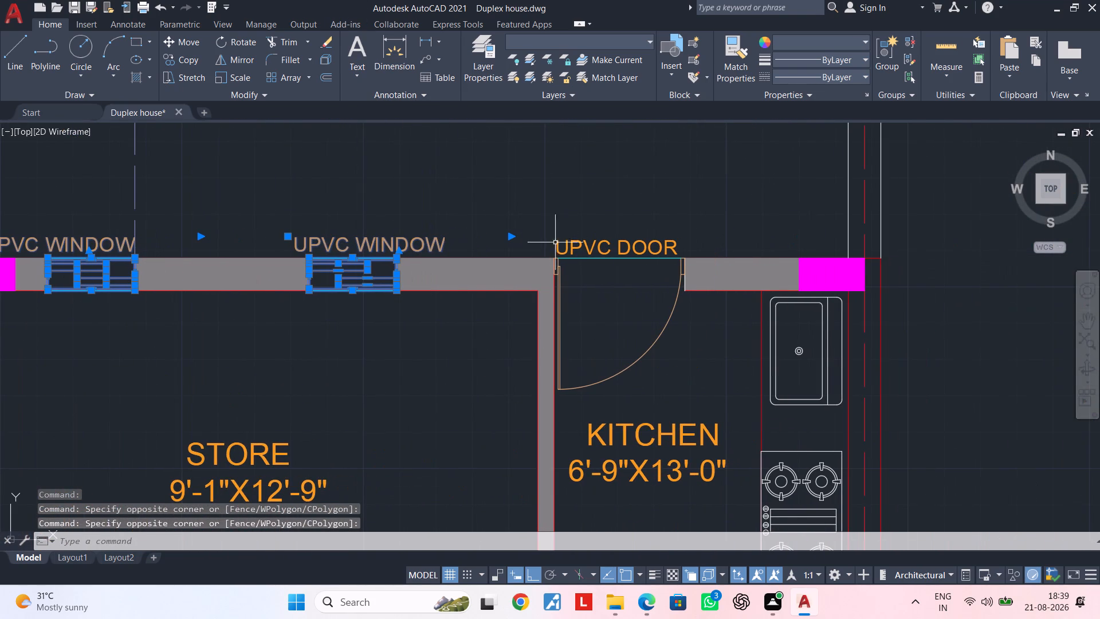
double_click(540, 217)
left_click(708, 398)
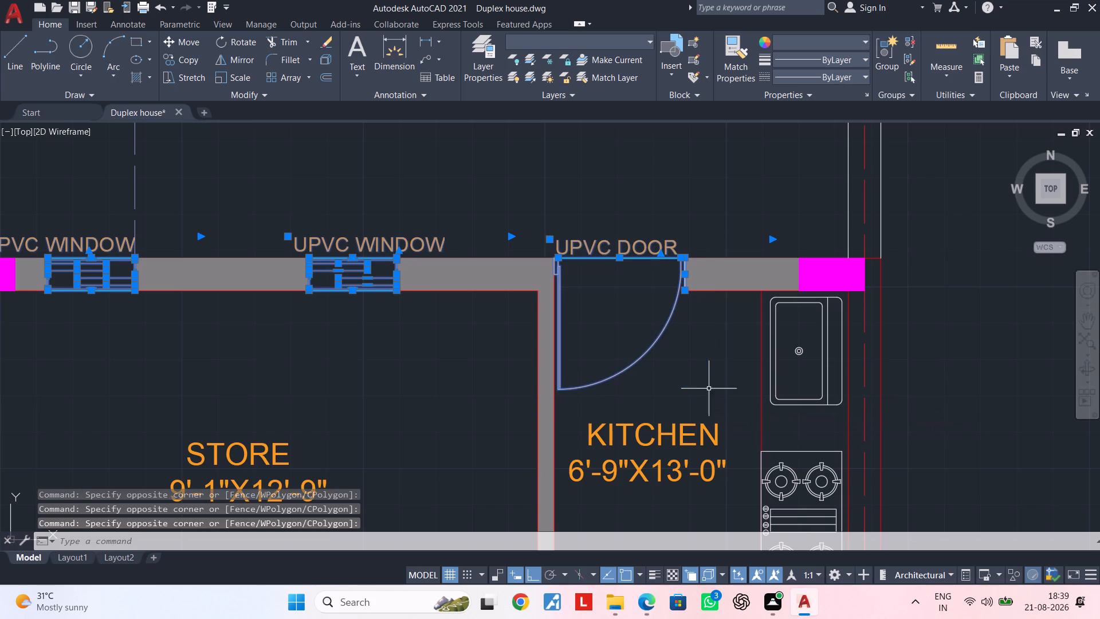
middle_click_drag(700, 370, 649, 370)
scroll(550, 369, "down", 2)
middle_click_drag(405, 372, 486, 356)
key("c")
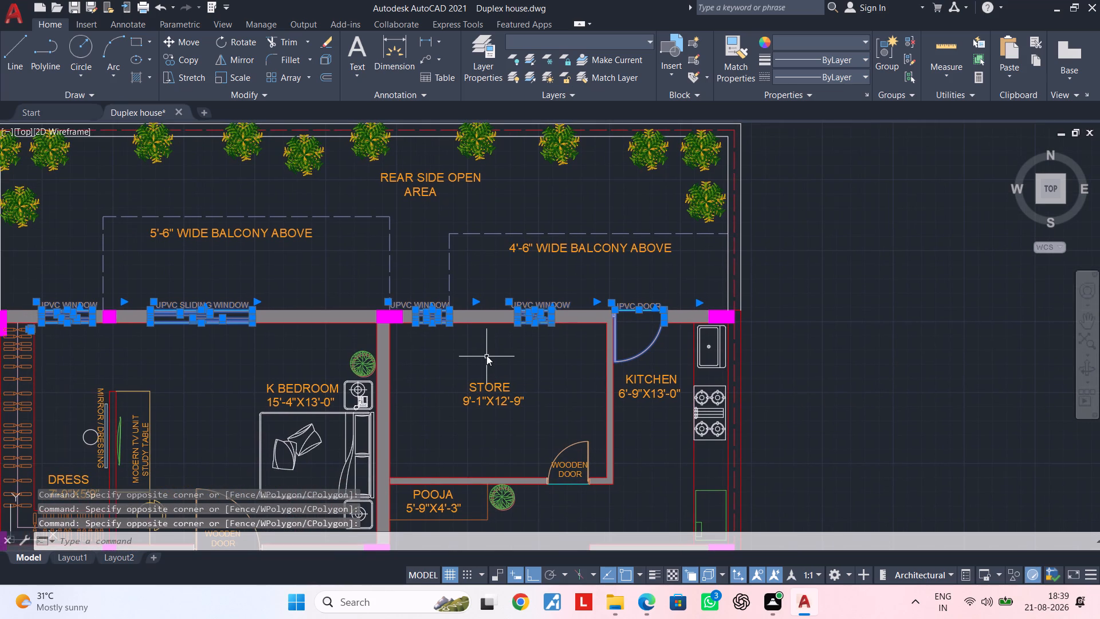
key("o")
key("space")
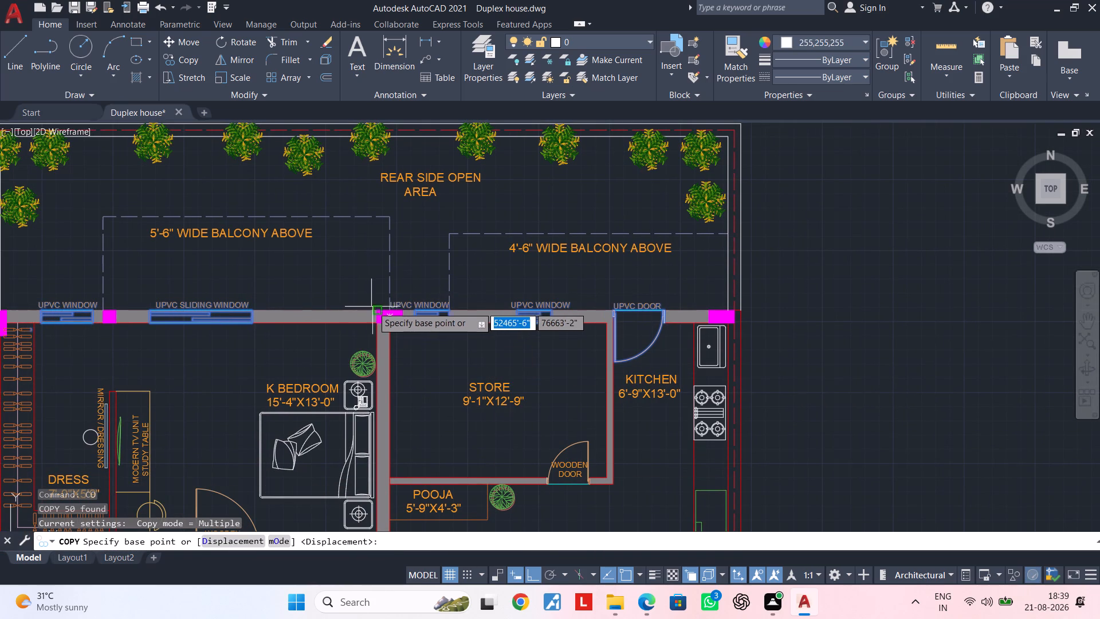
left_click(376, 307)
scroll(710, 304, "down", 1)
middle_click_drag(698, 304, 168, 305)
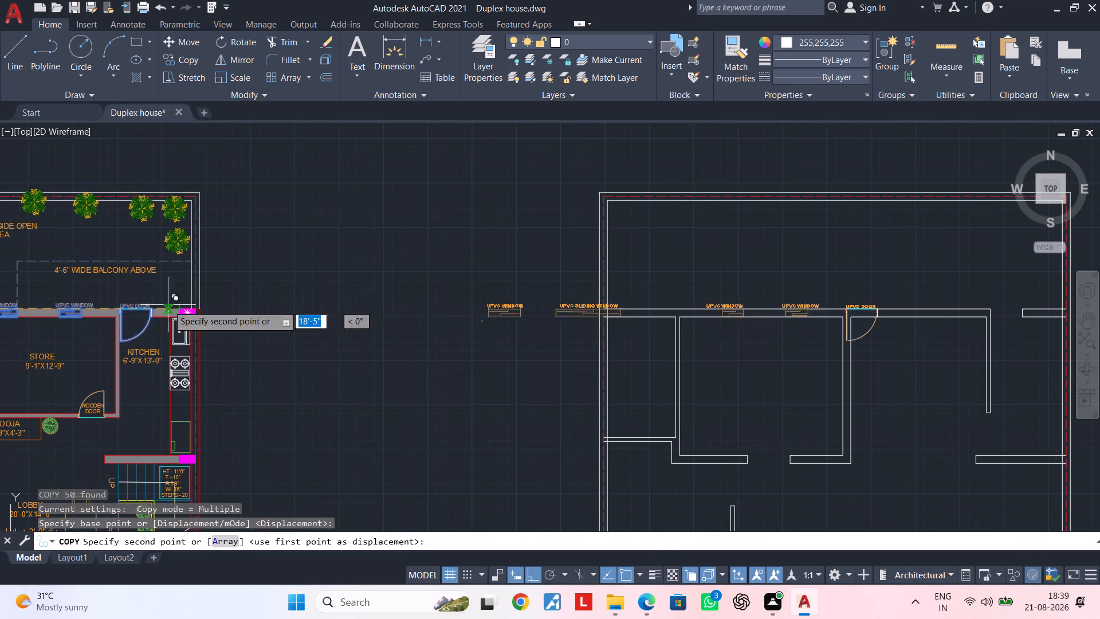
scroll(630, 308, "down", 1)
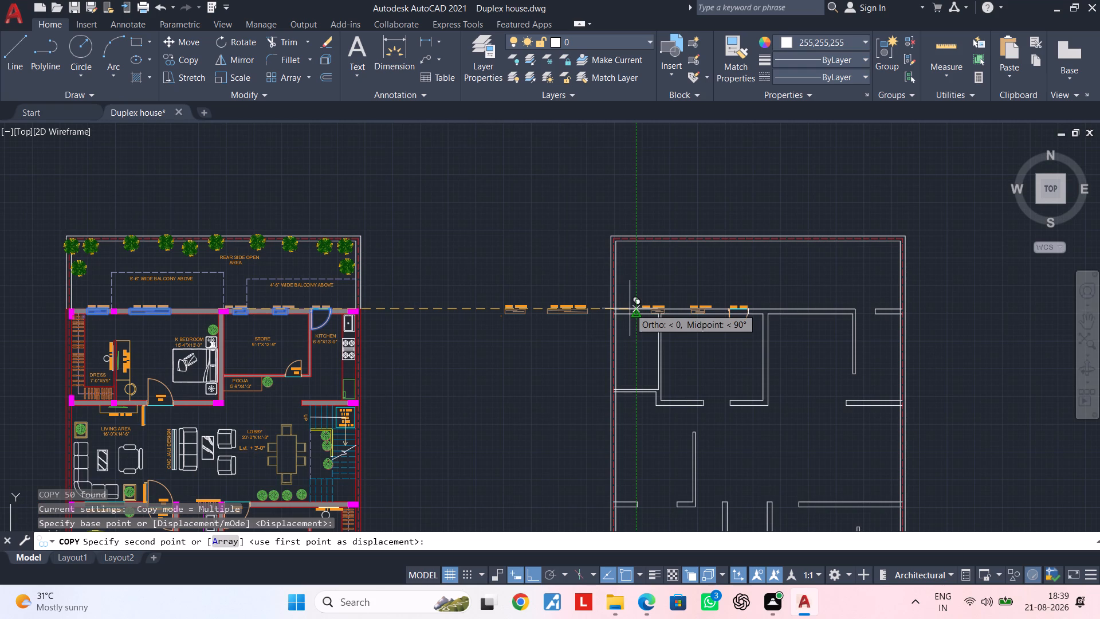
middle_click_drag(630, 308, 352, 309)
scroll(493, 314, "up", 3)
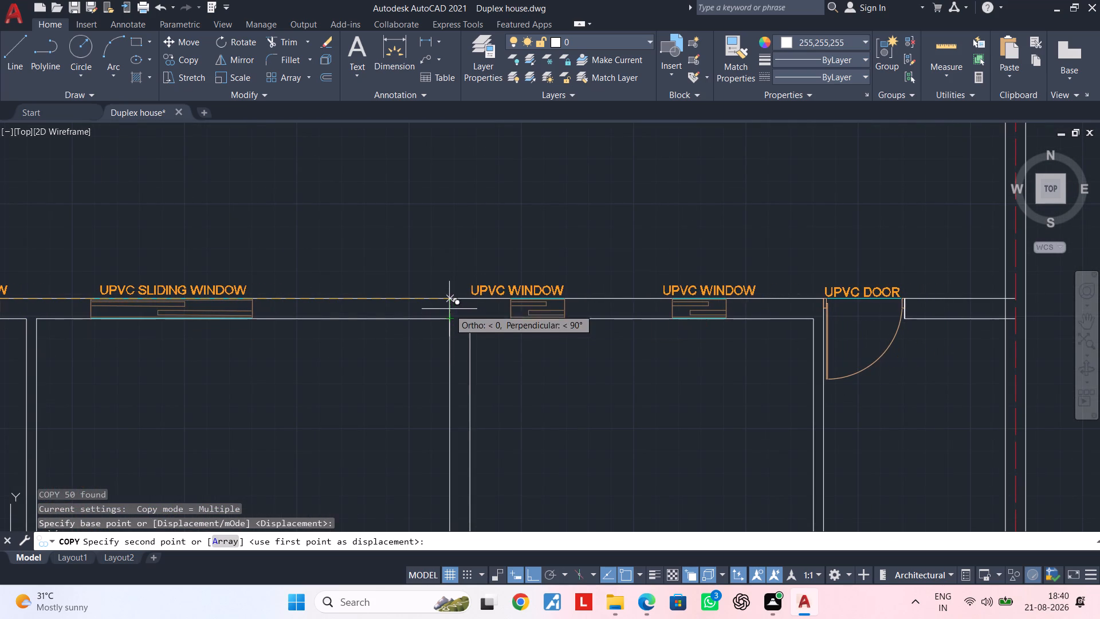
left_click(449, 300)
key("Escape")
key("Escape")
Draw a line across the wall at the east end of the UPVC window just east of the central vertical wall.
scroll(494, 351, "down", 1)
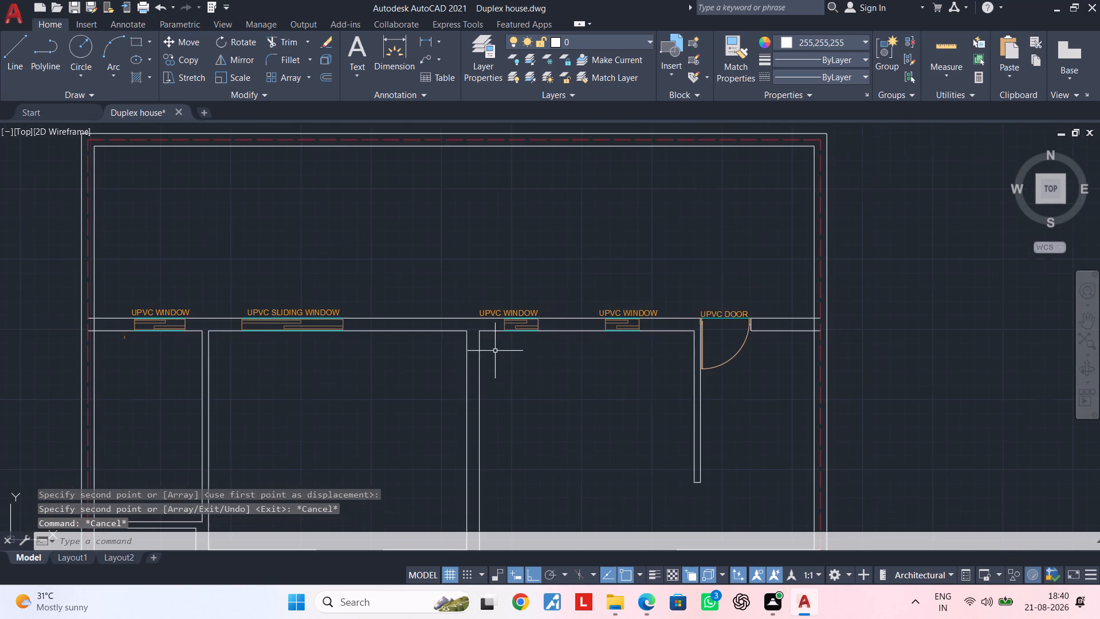
middle_click_drag(544, 361, 594, 352)
key("Escape")
middle_click_drag(633, 355, 555, 363)
scroll(552, 358, "up", 1)
middle_click_drag(517, 356, 607, 356)
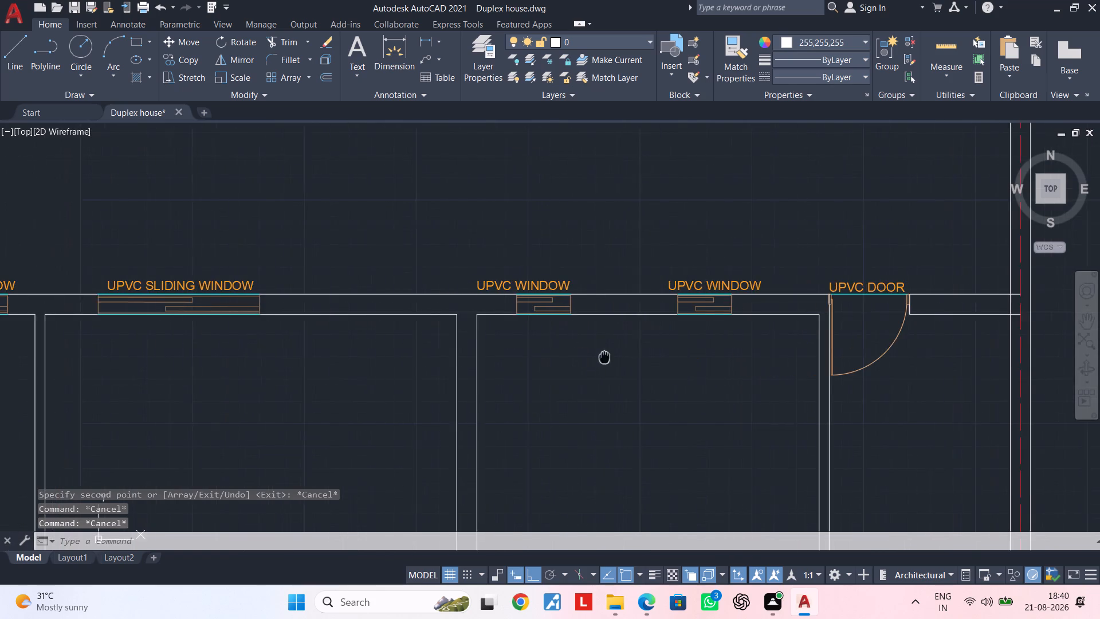
middle_click_drag(607, 356, 610, 356)
scroll(590, 326, "up", 2)
middle_click_drag(577, 328, 551, 358)
key("Escape")
key("Escape")
key("Escape")
key("Escape")
key("Escape")
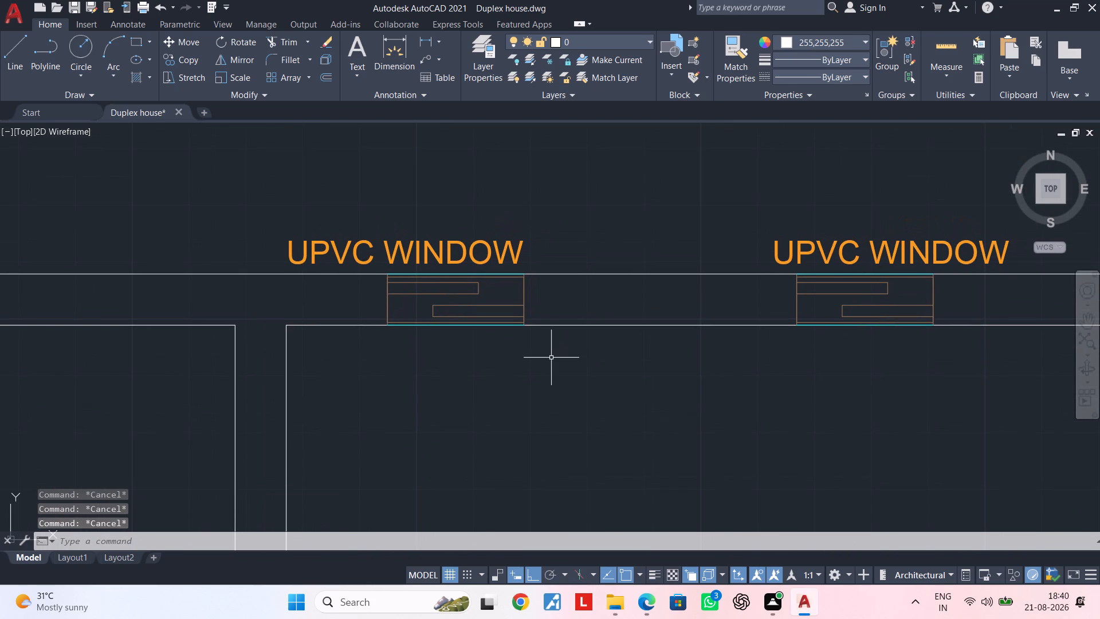
scroll(534, 336, "up", 1)
key("Escape")
key("Escape")
key("Escape")
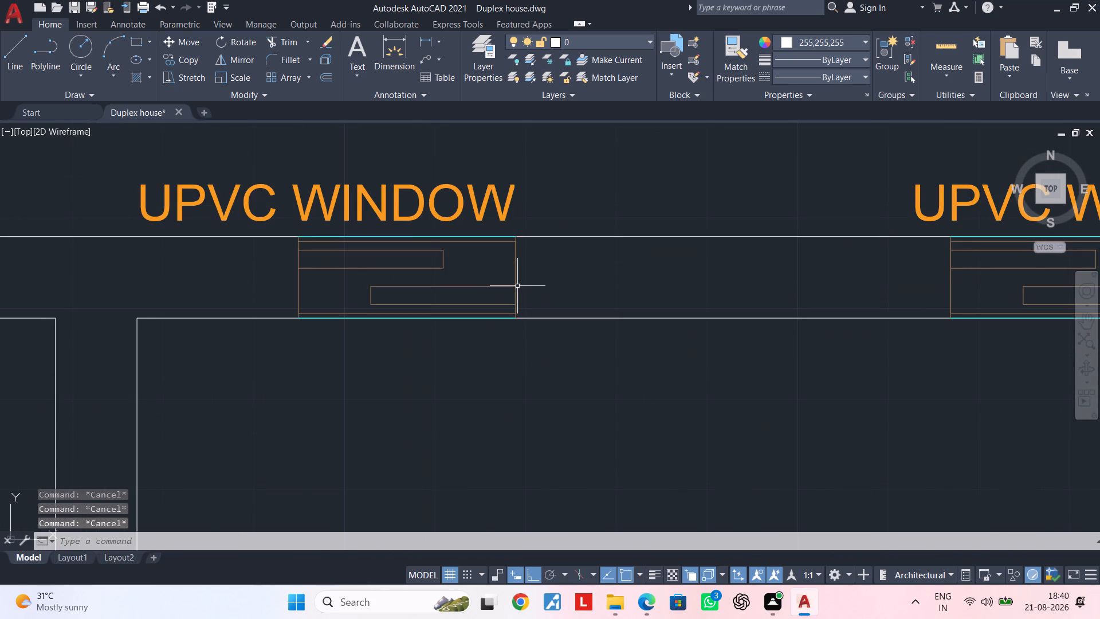
key("Escape")
key("Escape")
key("l")
key("space")
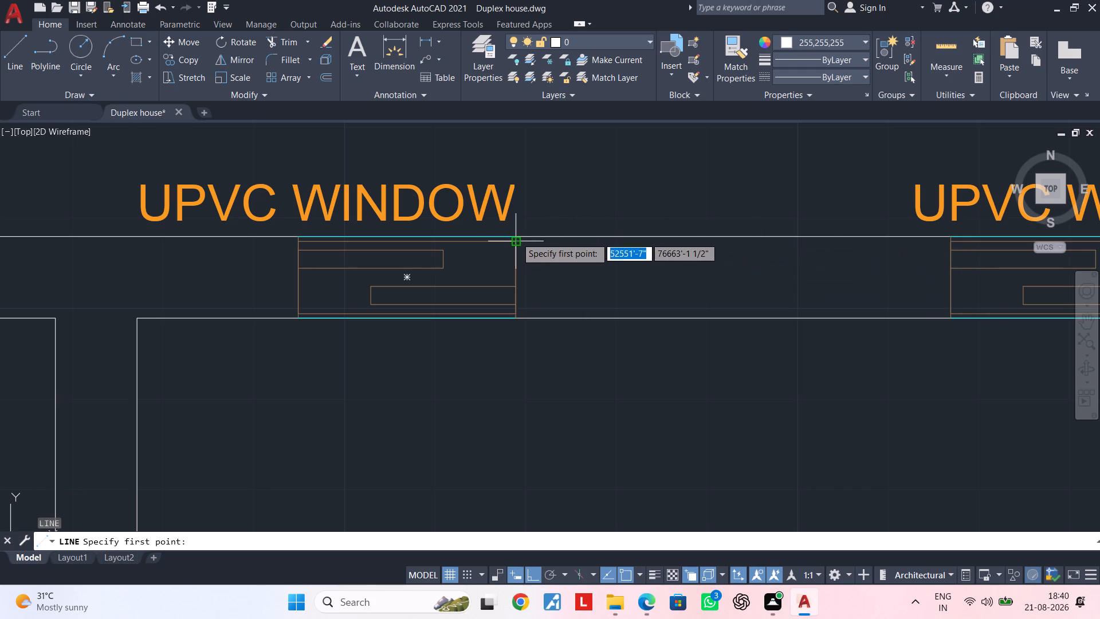
left_click(516, 235)
left_click(517, 323)
key("Escape")
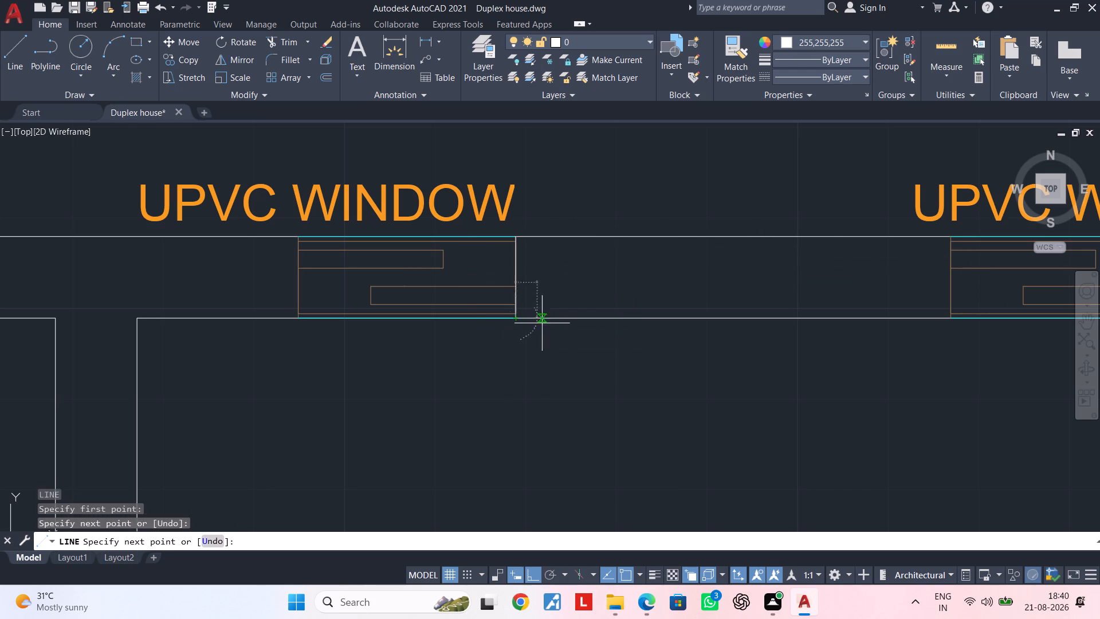
key("Escape")
Draw 9" lines across the wall at both ends of the UPVC window nearest the UPVC door.
scroll(565, 295, "up", 2)
scroll(565, 295, "down", 3)
middle_click_drag(565, 292, 470, 293)
key("Escape")
key("Escape")
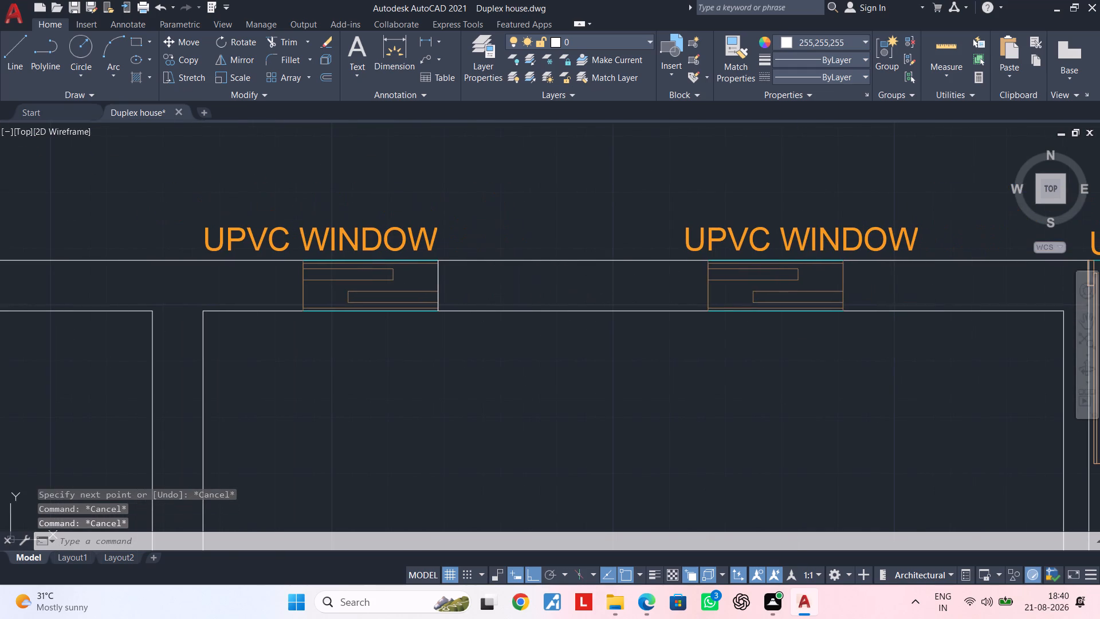
key("space")
left_click(705, 260)
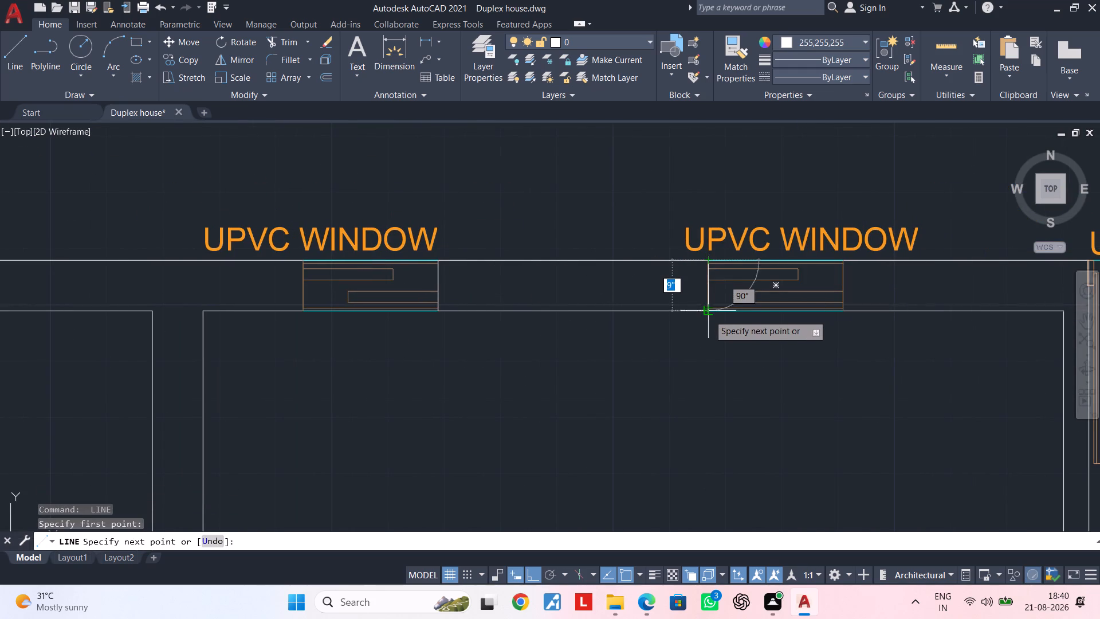
left_click(709, 315)
key("Escape")
scroll(780, 354, "down", 1)
middle_click_drag(765, 358, 514, 357)
key("space")
scroll(557, 303, "up", 1)
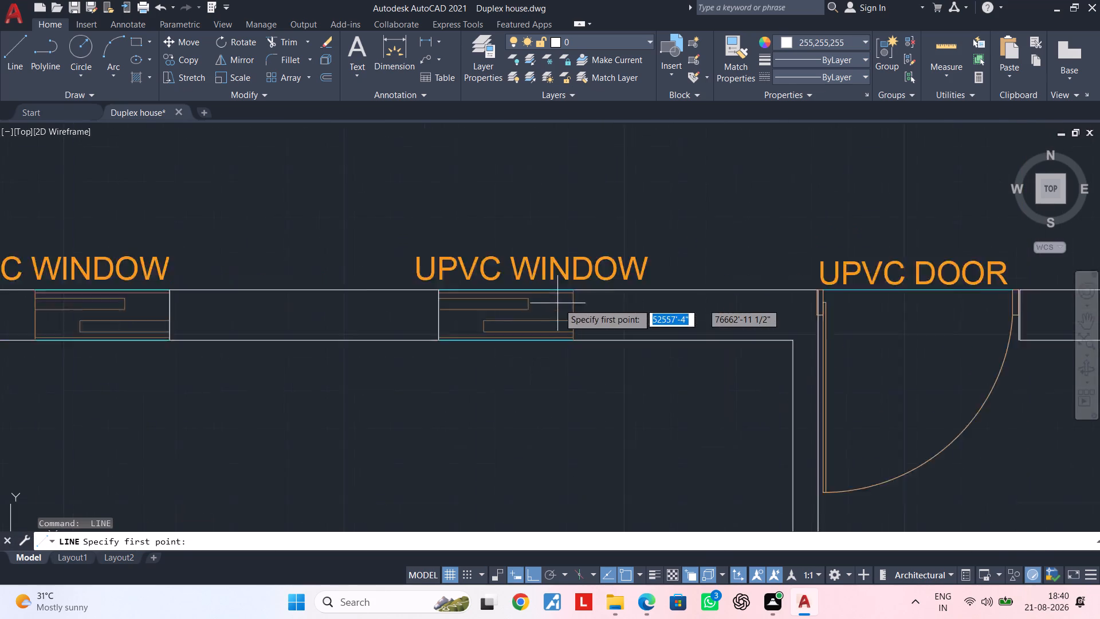
scroll(559, 303, "up", 1)
left_click(582, 284)
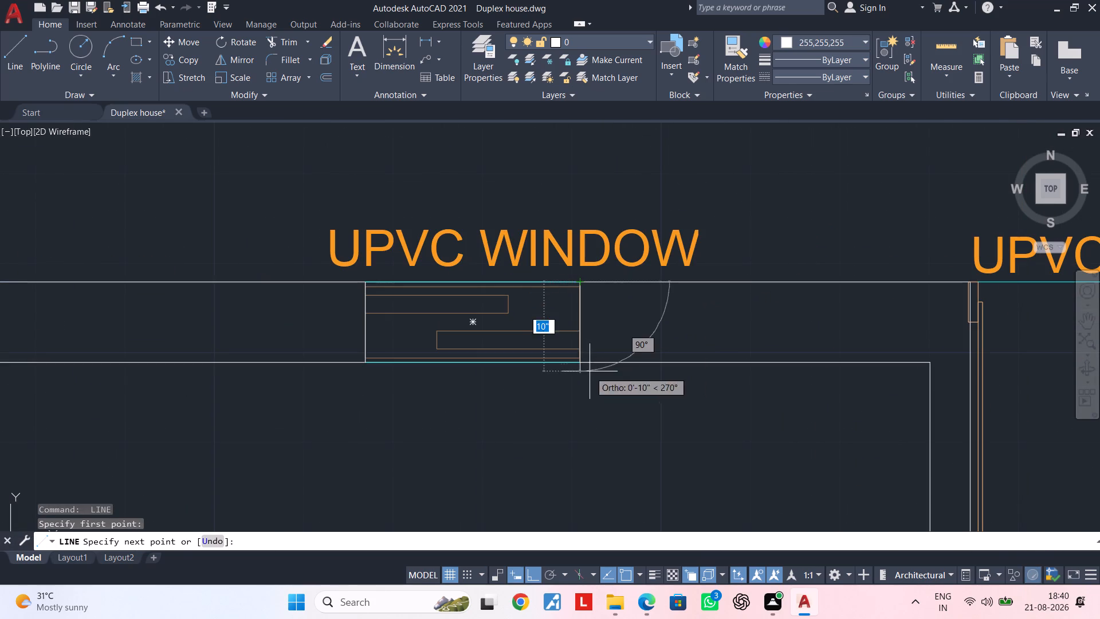
double_click(579, 365)
key("Escape")
Draw a line across the wall at the west end of the UPVC window just east of the central vertical wall.
scroll(673, 389, "down", 2)
middle_click_drag(553, 390, 823, 385)
middle_click_drag(571, 385, 768, 375)
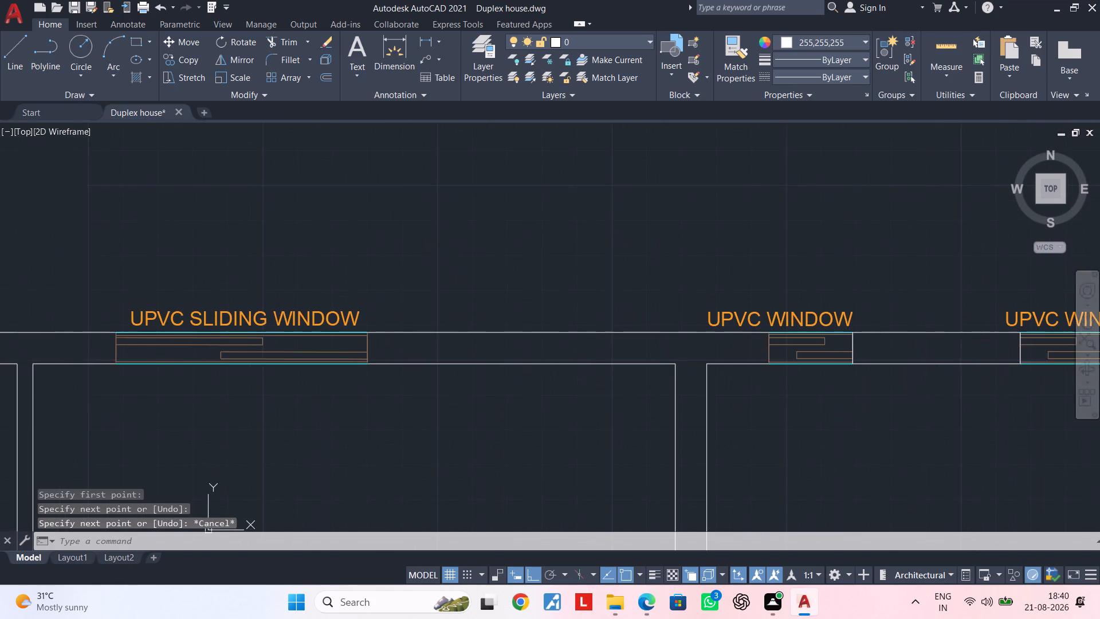
middle_click_drag(548, 375, 566, 372)
scroll(780, 368, "up", 2)
middle_click_drag(808, 378, 687, 394)
key("space")
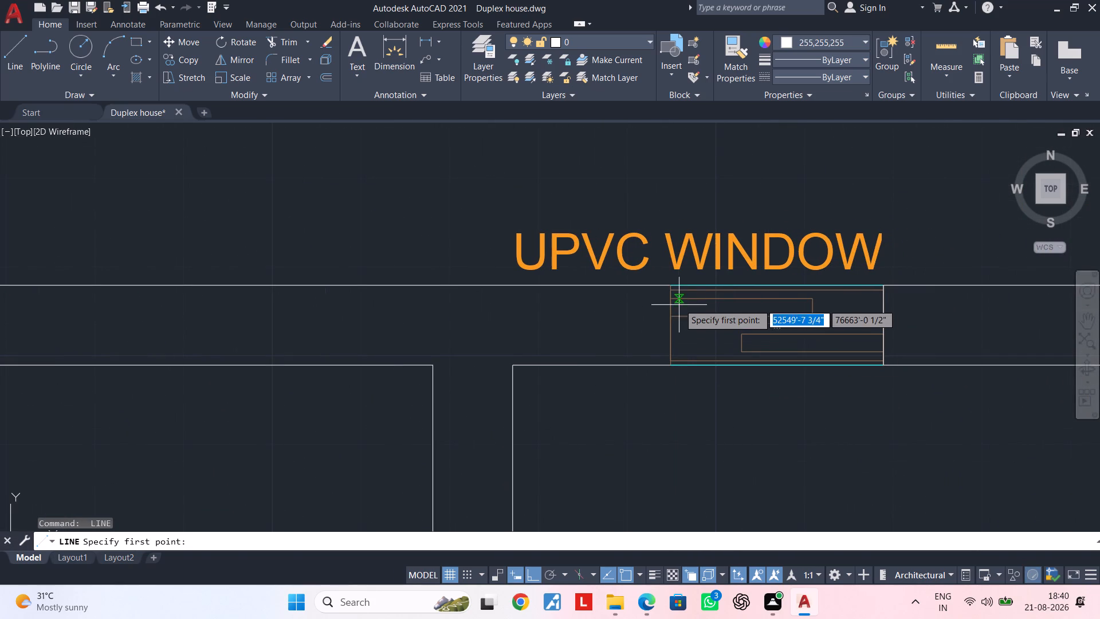
left_click(671, 284)
left_click(666, 369)
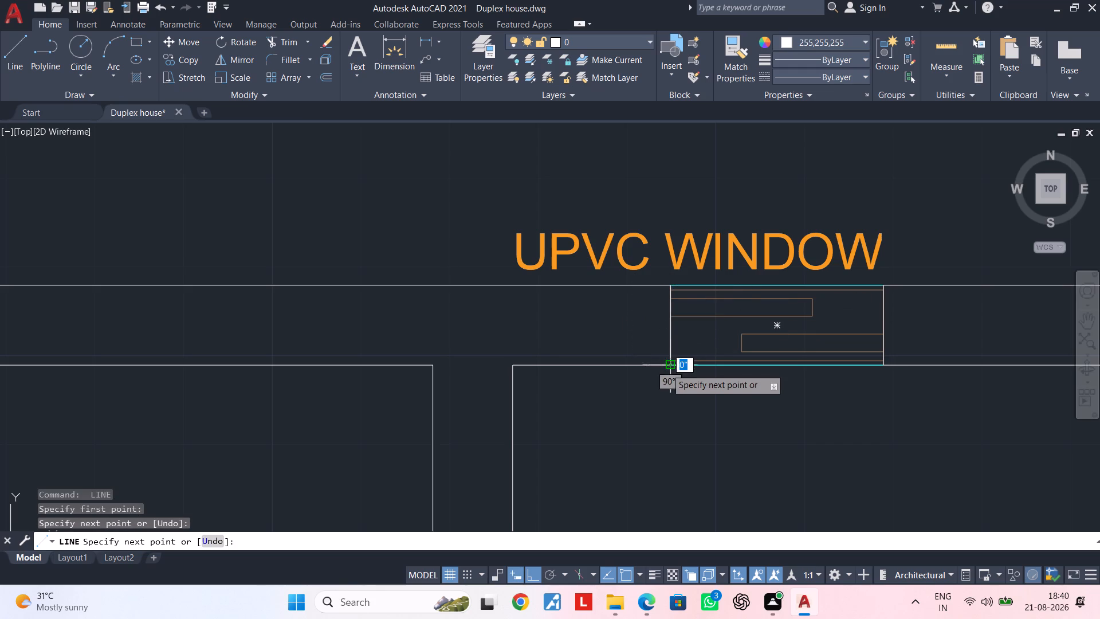
key("Escape")
Draw lines across the wall at the east and west ends of the UPVC sliding window.
scroll(637, 379, "down", 2)
middle_click_drag(612, 378, 822, 358)
key("Escape")
middle_click_drag(491, 373, 618, 369)
key("space")
scroll(594, 330, "up", 2)
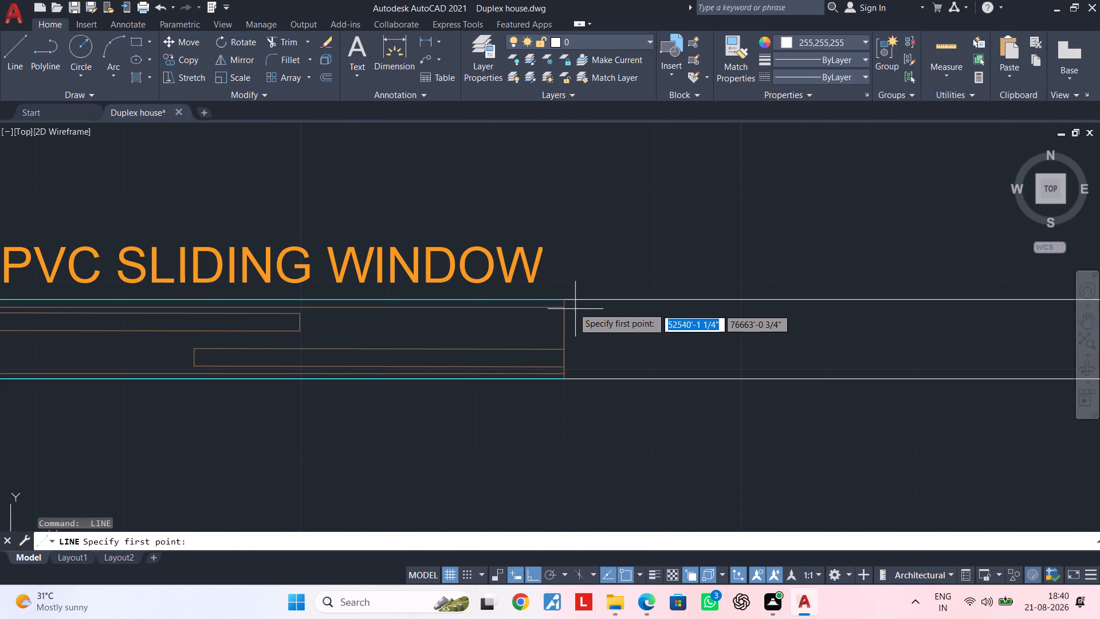
left_click(568, 299)
left_click(569, 382)
key("Escape")
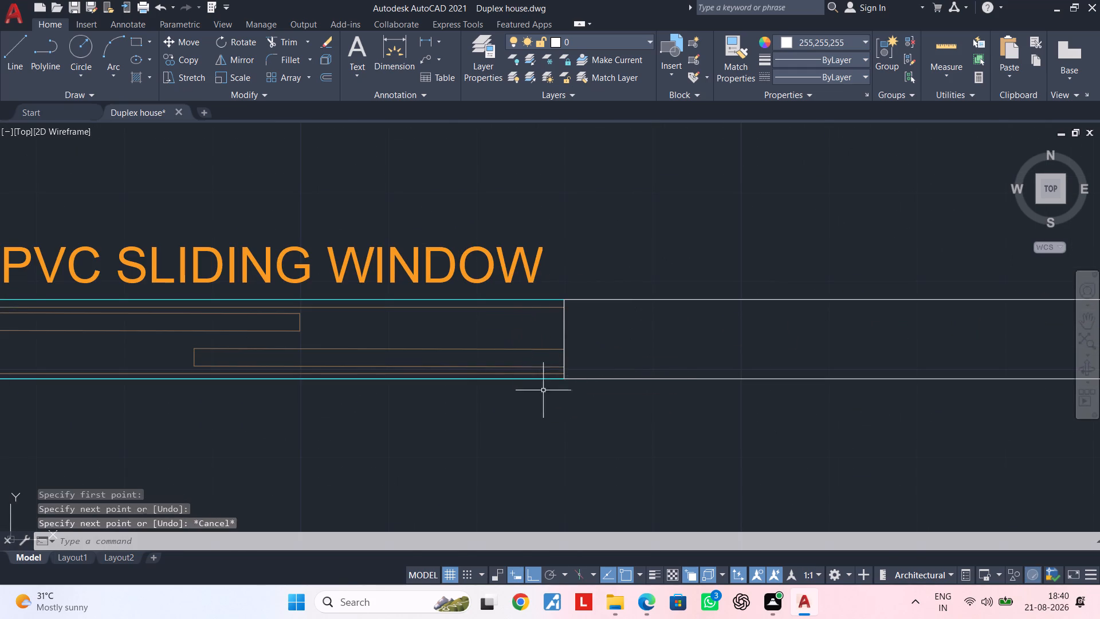
scroll(430, 402, "down", 1)
middle_click_drag(465, 402, 926, 394)
middle_click(577, 405)
key("space")
scroll(589, 346, "up", 2)
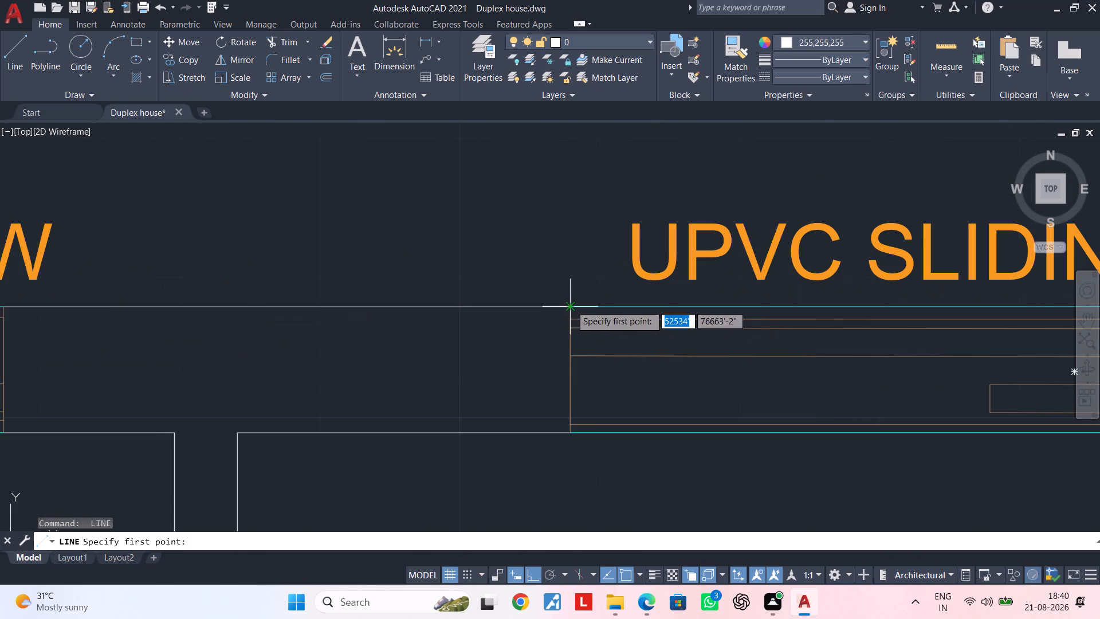
left_click(571, 305)
left_click(569, 437)
key("Escape")
scroll(542, 438, "down", 2)
middle_click_drag(532, 436, 693, 403)
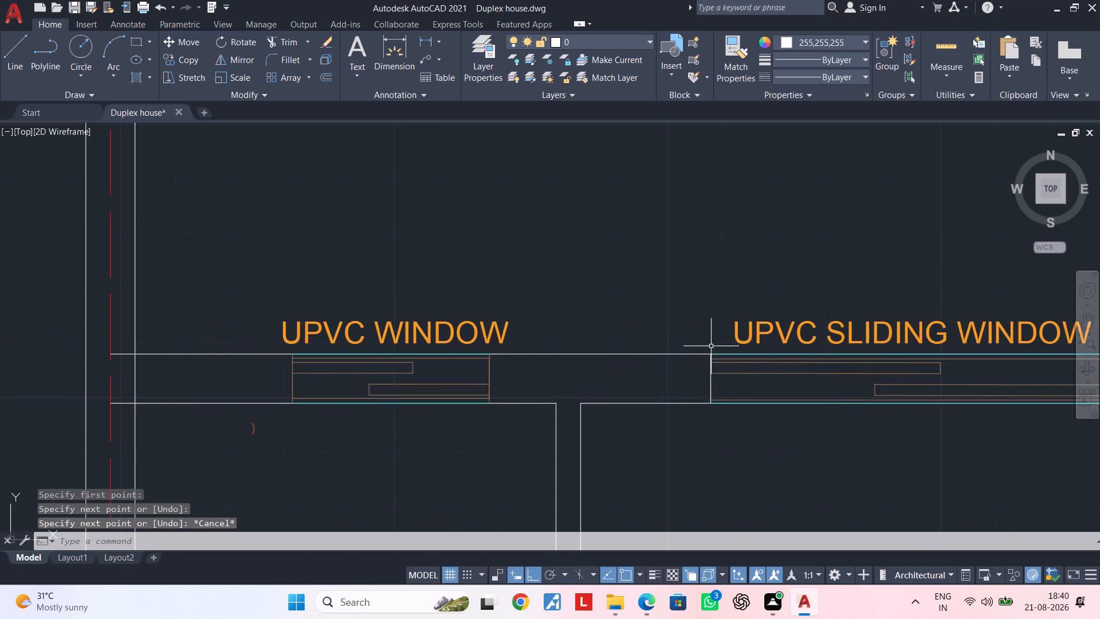
Draw a line across the wall at the east end of the westernmost UPVC window.
scroll(713, 342, "up", 3)
scroll(692, 403, "up", 7)
scroll(675, 371, "down", 12)
middle_click_drag(548, 391, 663, 355)
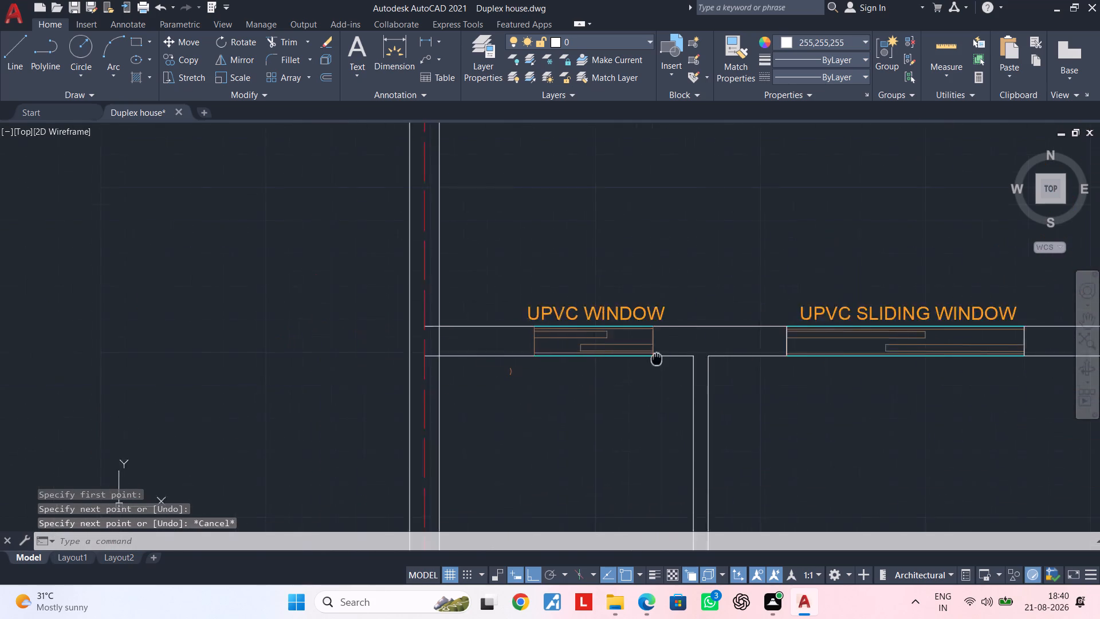
middle_click_drag(663, 355, 674, 354)
scroll(668, 350, "up", 3)
middle_click_drag(685, 348, 680, 362)
key("space")
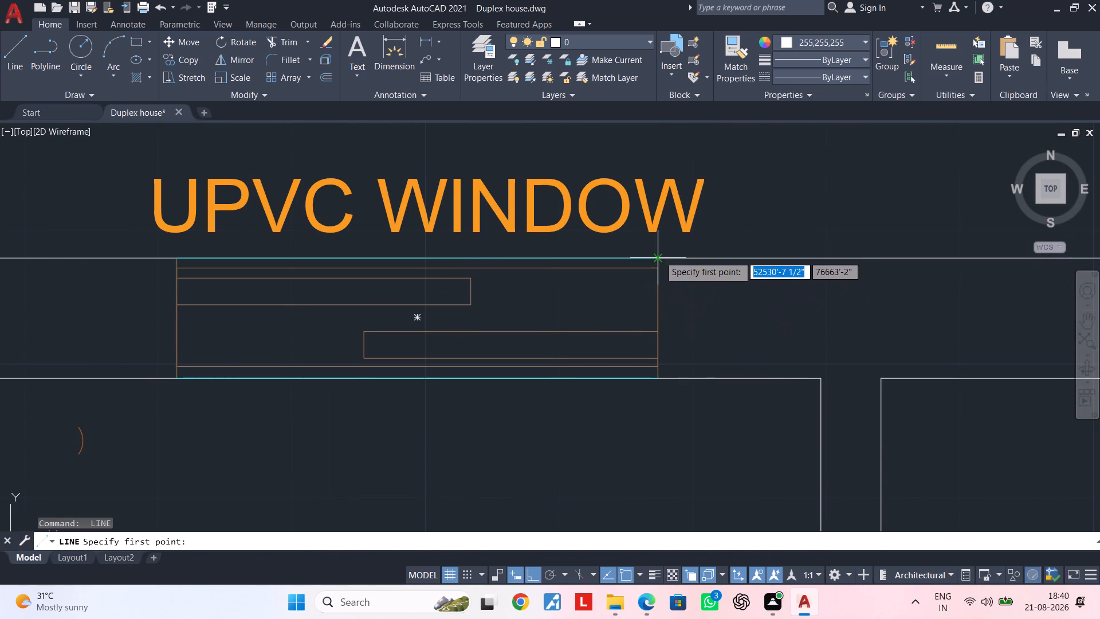
left_click(659, 256)
left_click(659, 377)
key("Escape")
Draw a line across the wall at the west end of the westernmost UPVC window.
middle_click_drag(587, 390, 862, 354)
key("space")
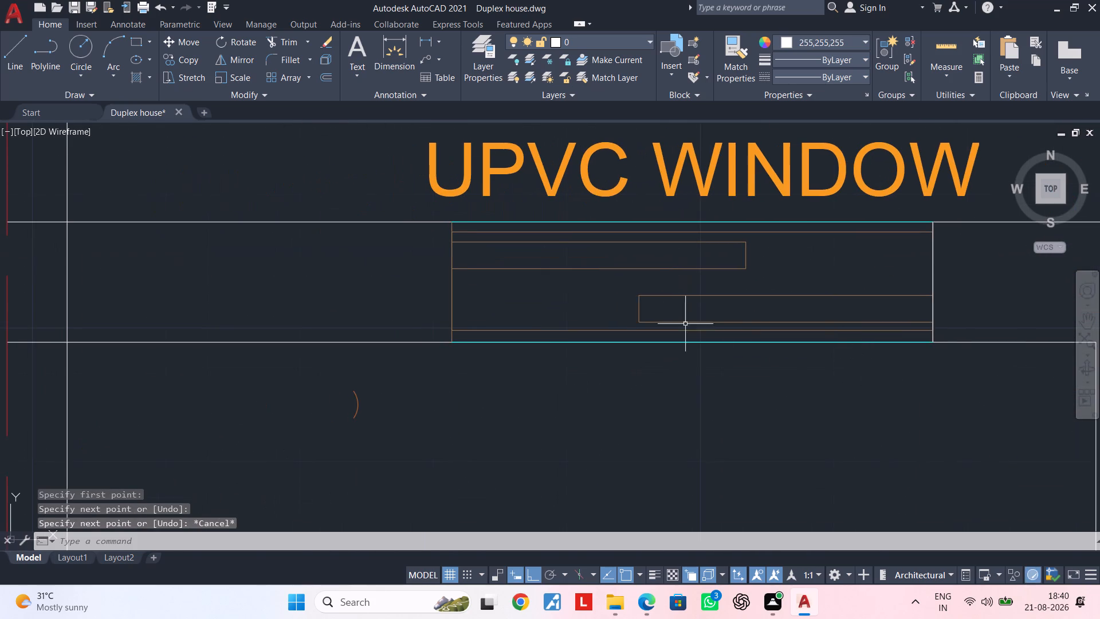
left_click(451, 221)
key("Escape")
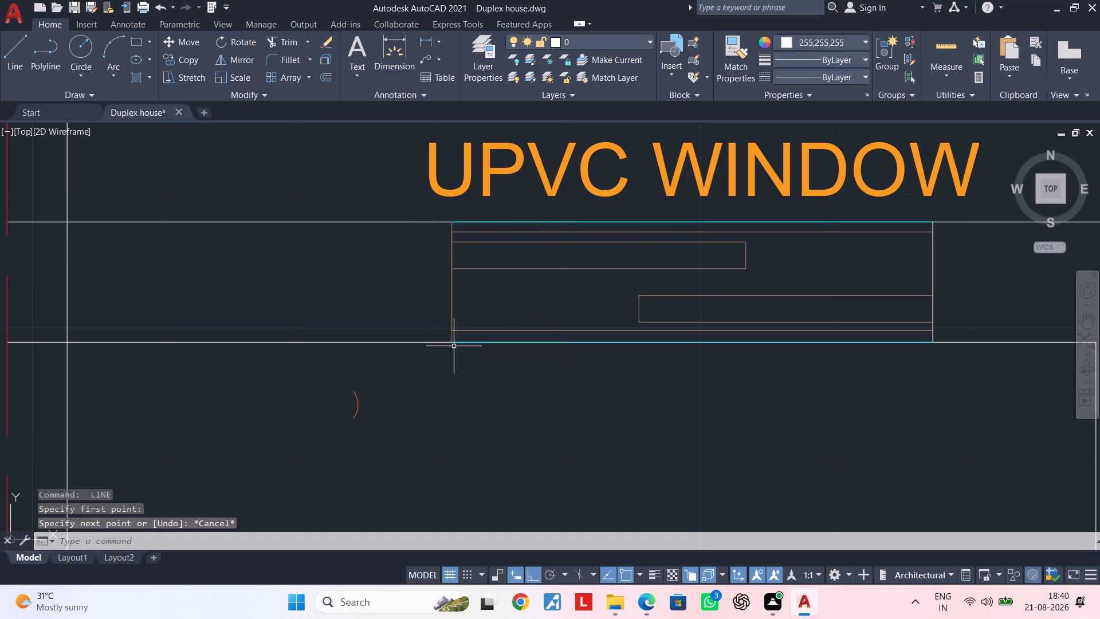
key("space")
left_click(449, 217)
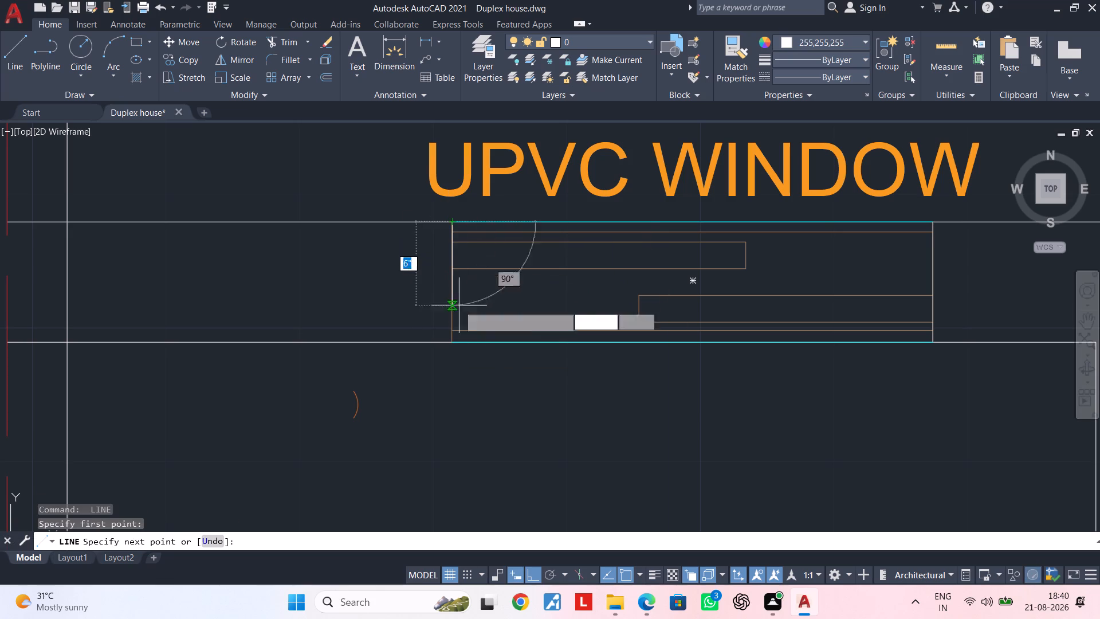
left_click(454, 342)
key("Escape")
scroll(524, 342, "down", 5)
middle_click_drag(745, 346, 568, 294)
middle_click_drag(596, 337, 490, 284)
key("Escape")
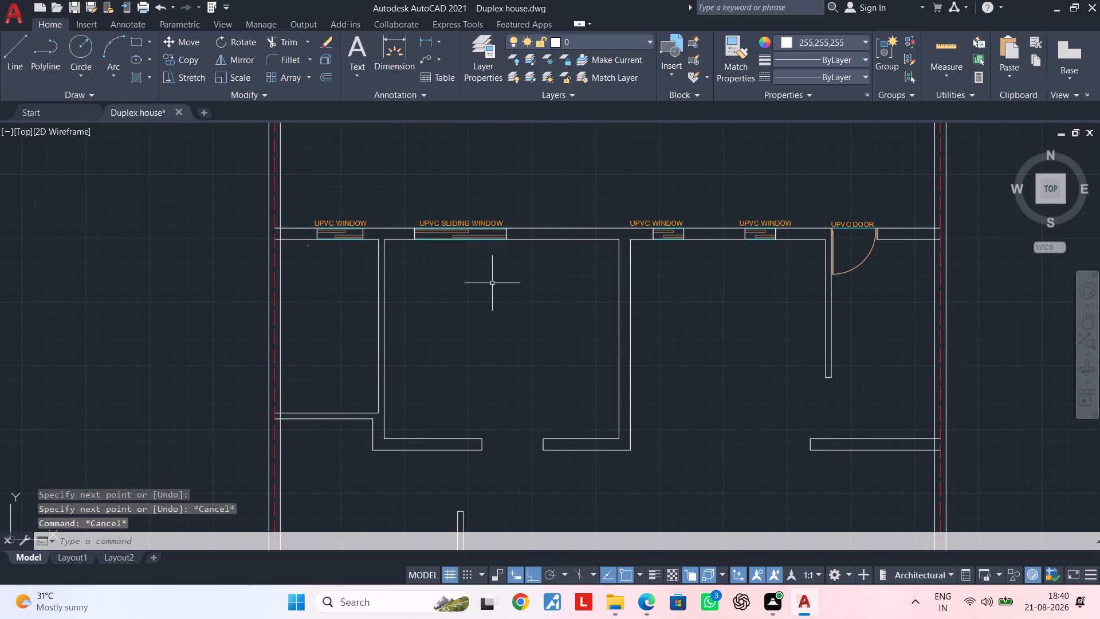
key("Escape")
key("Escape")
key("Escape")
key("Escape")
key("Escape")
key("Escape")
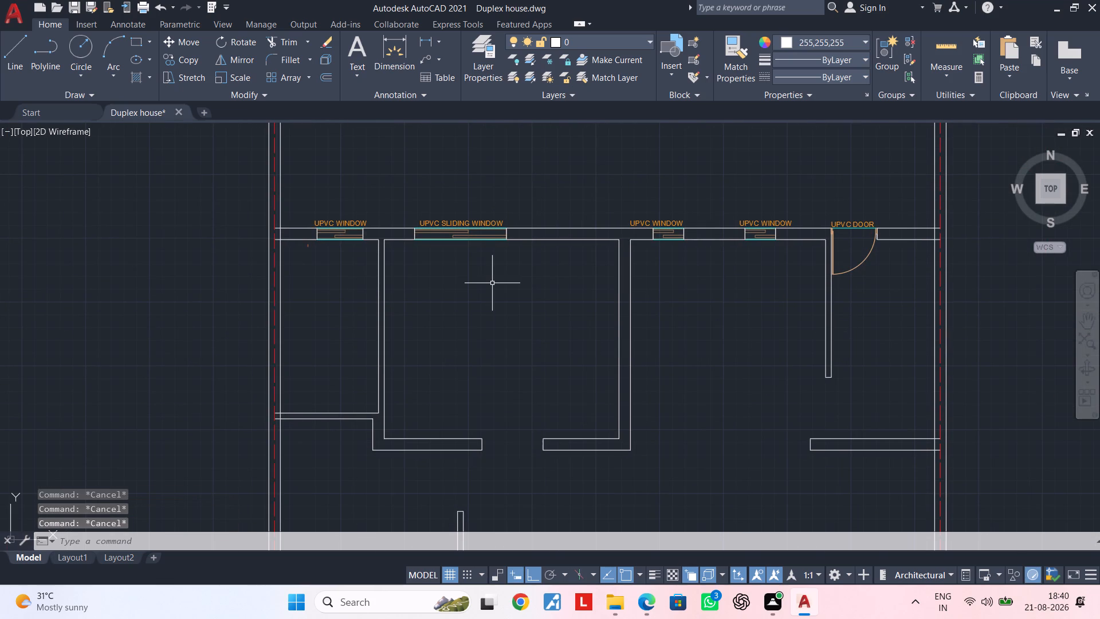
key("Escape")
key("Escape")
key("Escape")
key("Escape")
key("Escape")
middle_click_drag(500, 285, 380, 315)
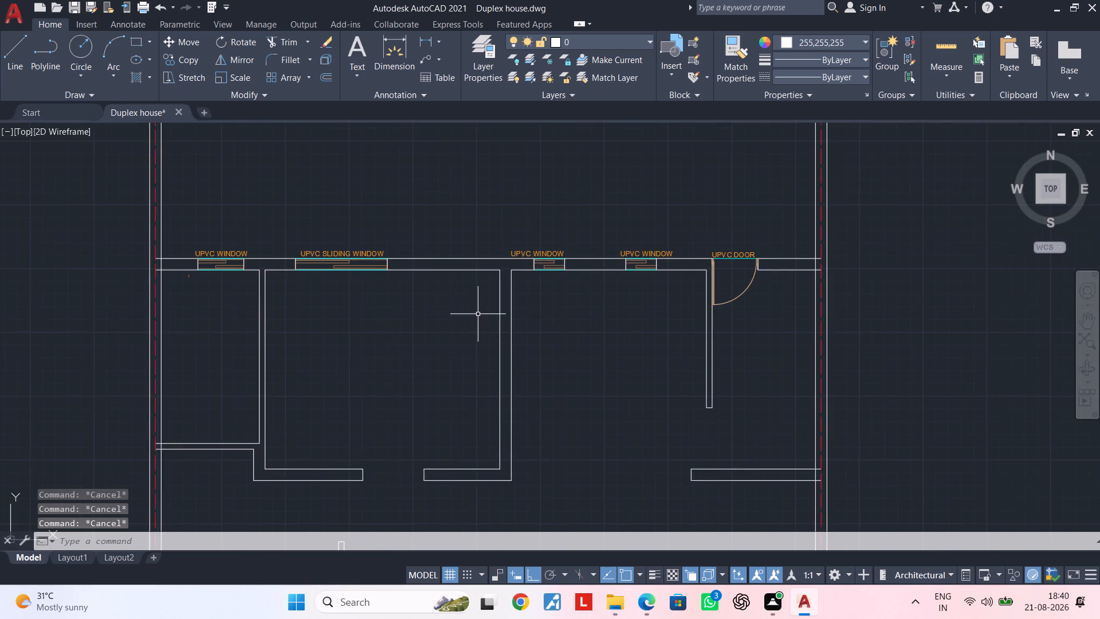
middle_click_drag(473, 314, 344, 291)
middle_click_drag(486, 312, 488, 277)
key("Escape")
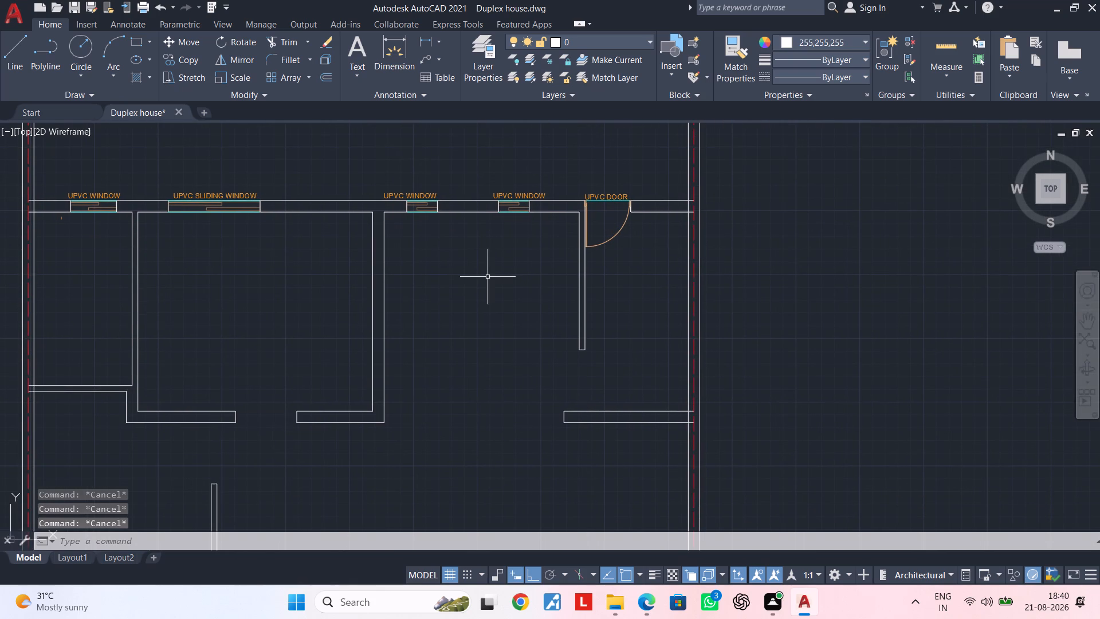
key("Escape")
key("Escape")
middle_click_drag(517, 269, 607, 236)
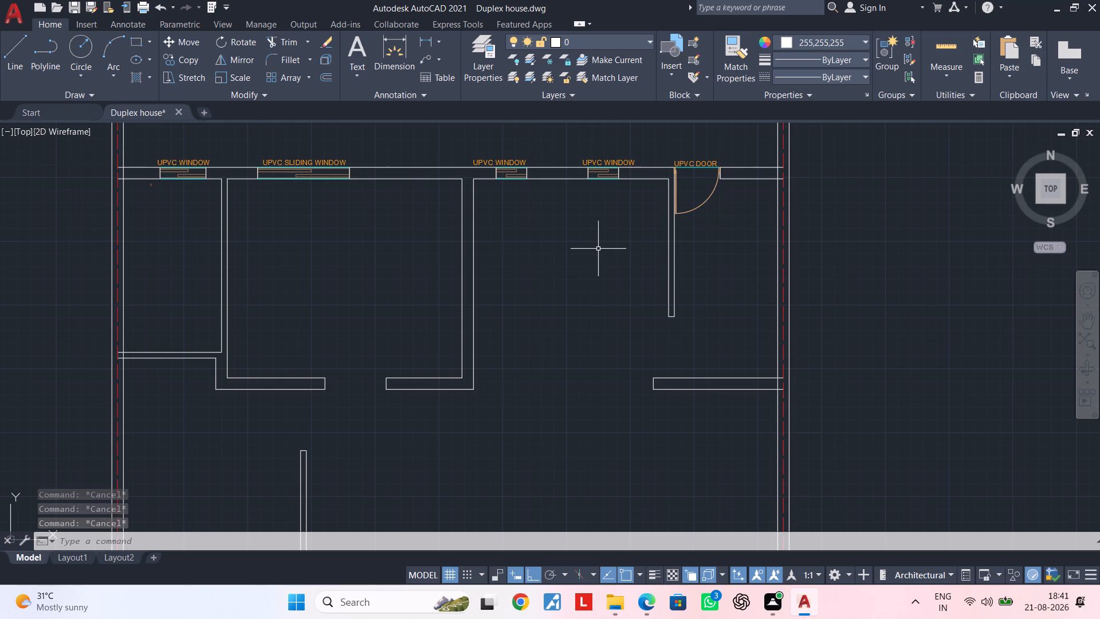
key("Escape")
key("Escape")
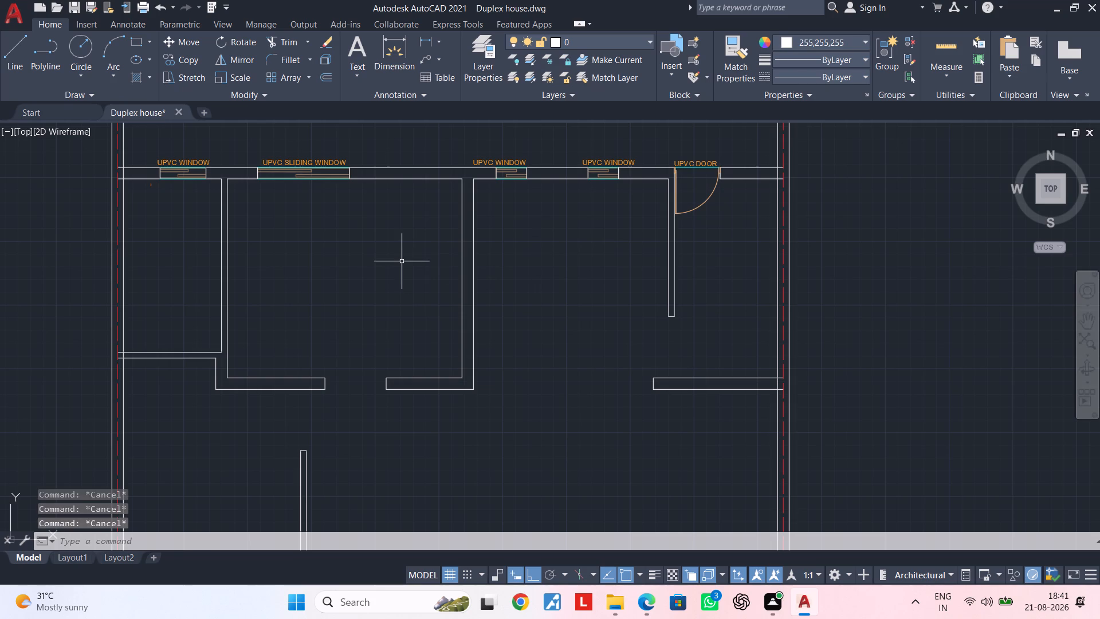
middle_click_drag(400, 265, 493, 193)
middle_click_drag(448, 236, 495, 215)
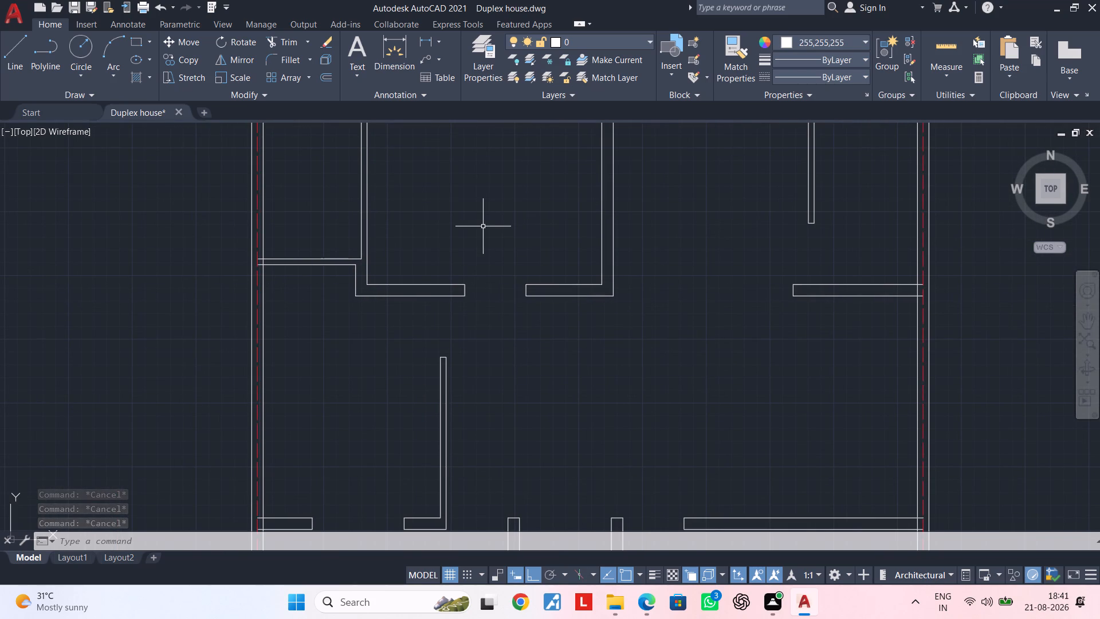
With ortho off, copy the UPVC sliding window and label from the car parking wall into the matching west wall opening of the new plan.
scroll(483, 226, "down", 2)
middle_click_drag(485, 231, 384, 181)
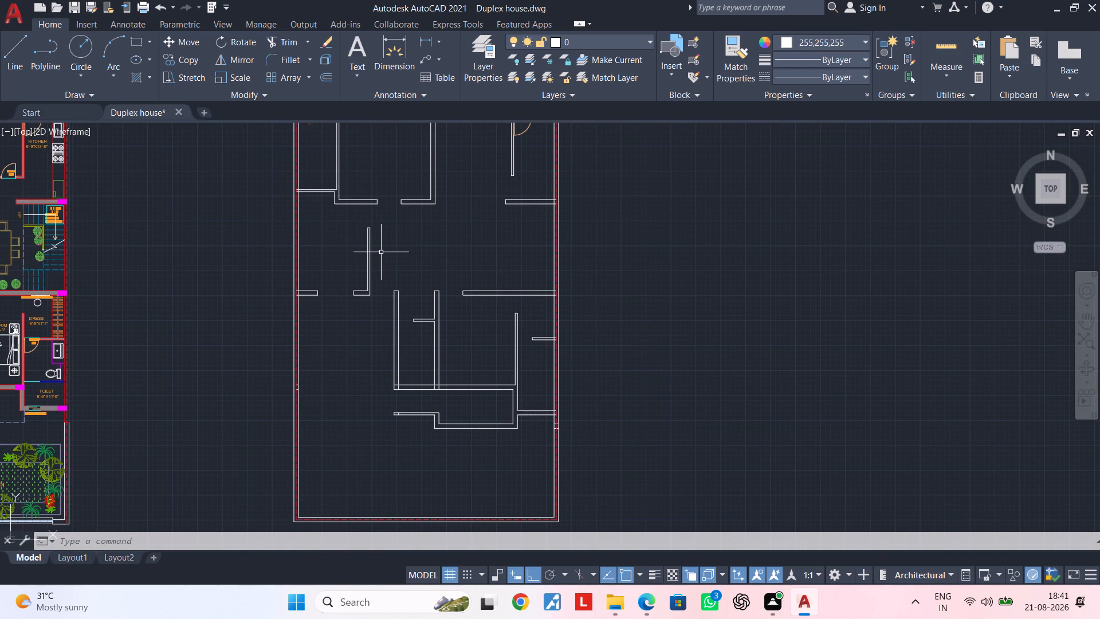
scroll(359, 292, "up", 1)
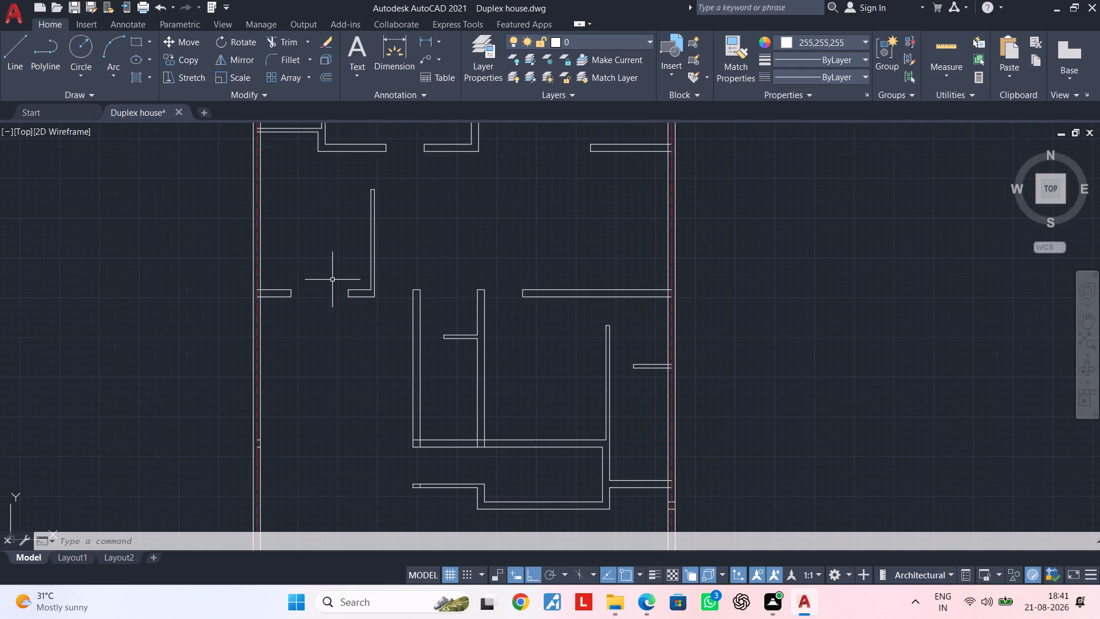
scroll(331, 280, "up", 1)
middle_click_drag(331, 280, 406, 271)
scroll(372, 284, "up", 1)
middle_click_drag(372, 285, 370, 326)
scroll(357, 283, "down", 3)
middle_click_drag(367, 279, 590, 289)
middle_click_drag(366, 295, 476, 275)
scroll(164, 280, "up", 3)
scroll(266, 300, "up", 2)
left_click(252, 369)
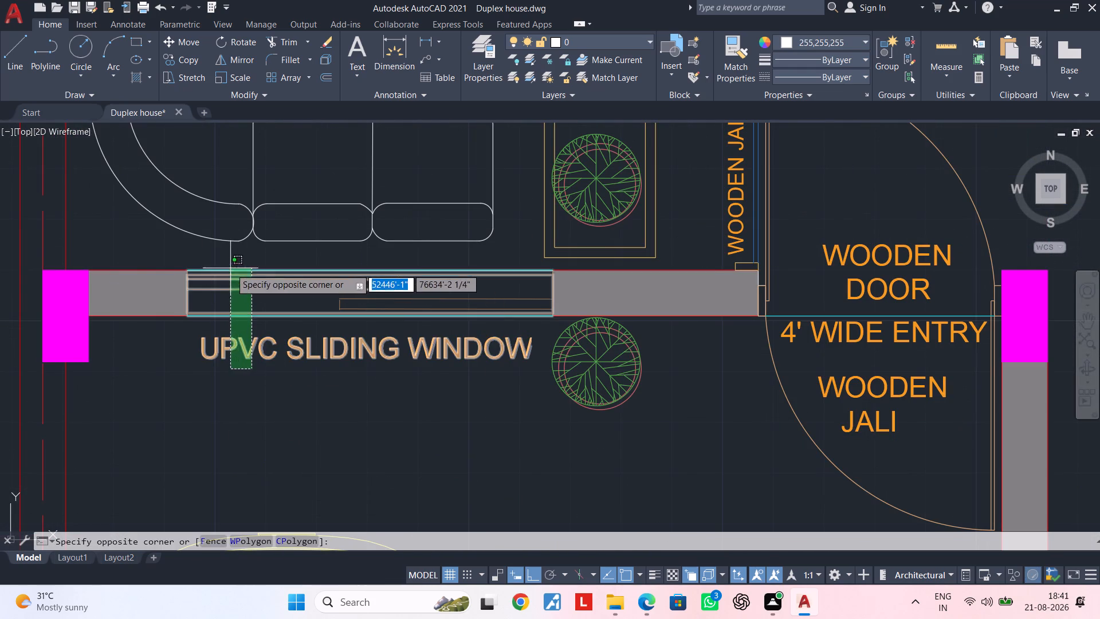
left_click(230, 268)
key("c")
key("o")
key("space")
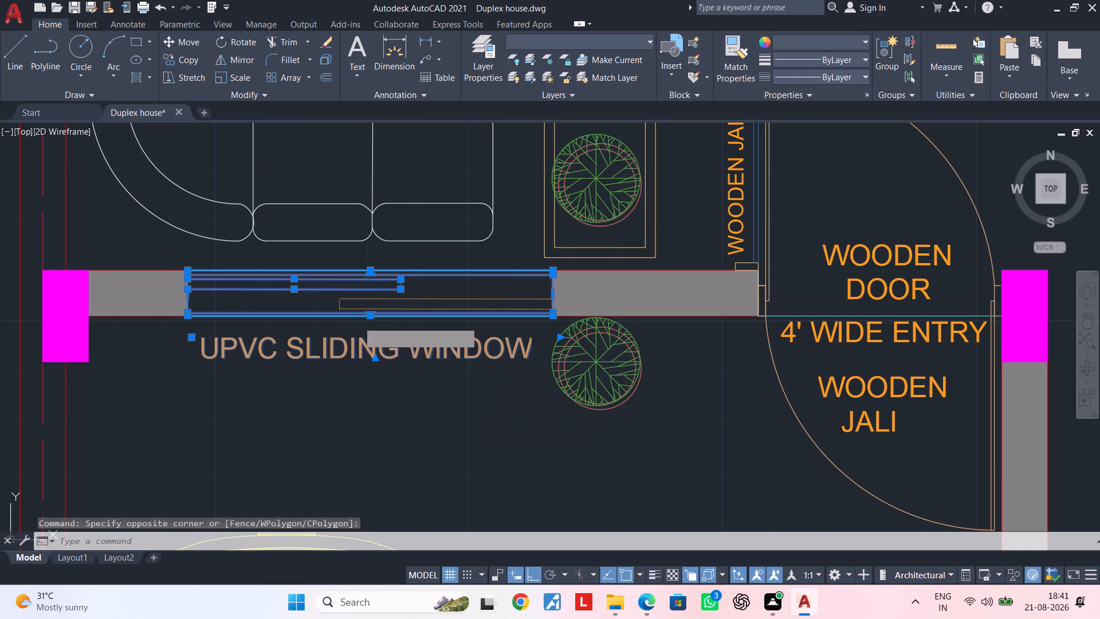
left_click(189, 319)
scroll(548, 341, "down", 3)
middle_click_drag(607, 334, 0, 166)
middle_click_drag(702, 275, 391, 238)
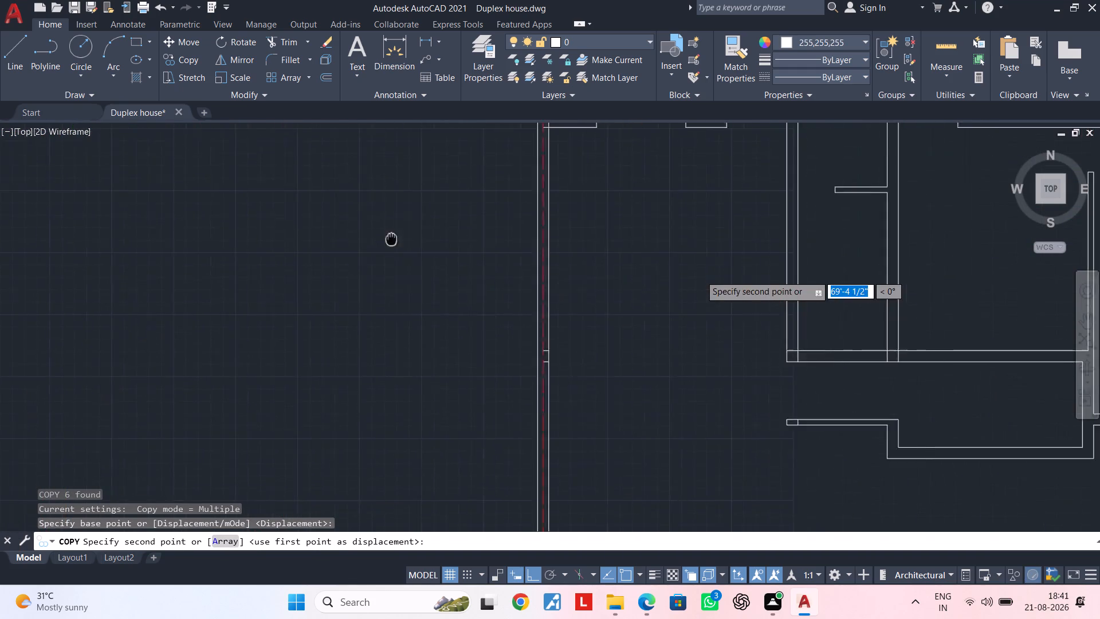
middle_click_drag(391, 238, 38, 227)
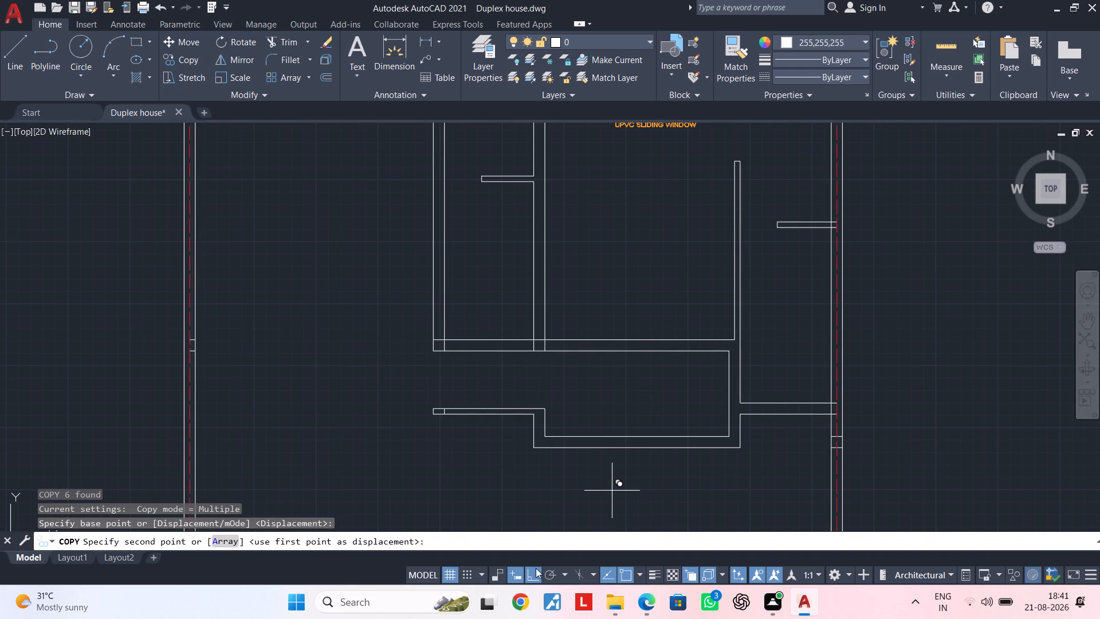
left_click(536, 568)
scroll(499, 267, "down", 1)
middle_click_drag(499, 267, 499, 268)
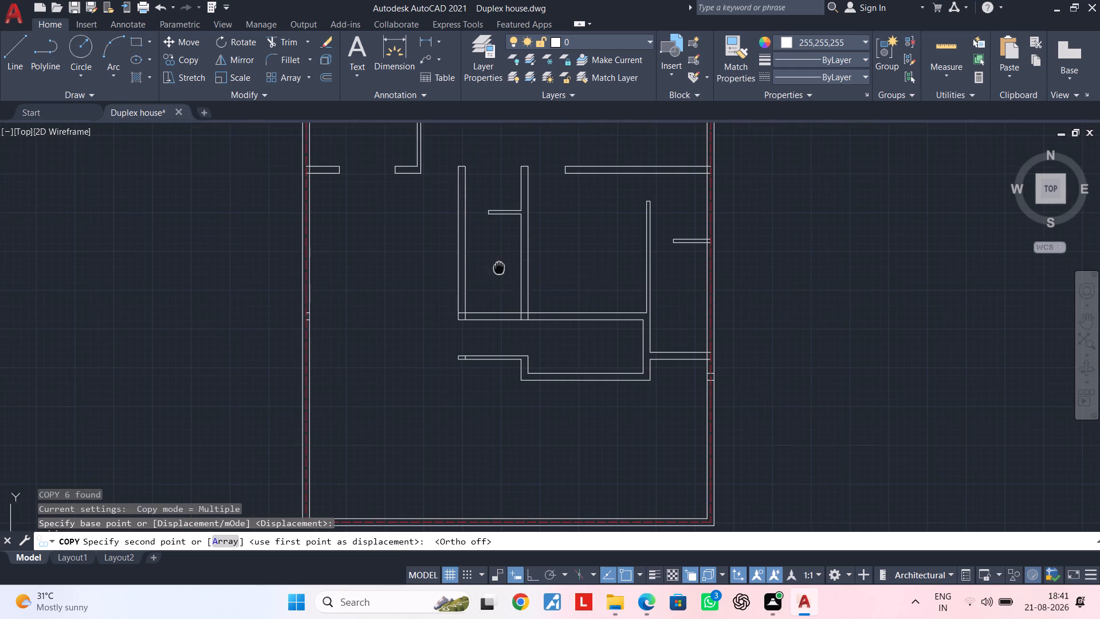
middle_click_drag(499, 268, 519, 353)
scroll(334, 230, "up", 3)
scroll(414, 293, "up", 2)
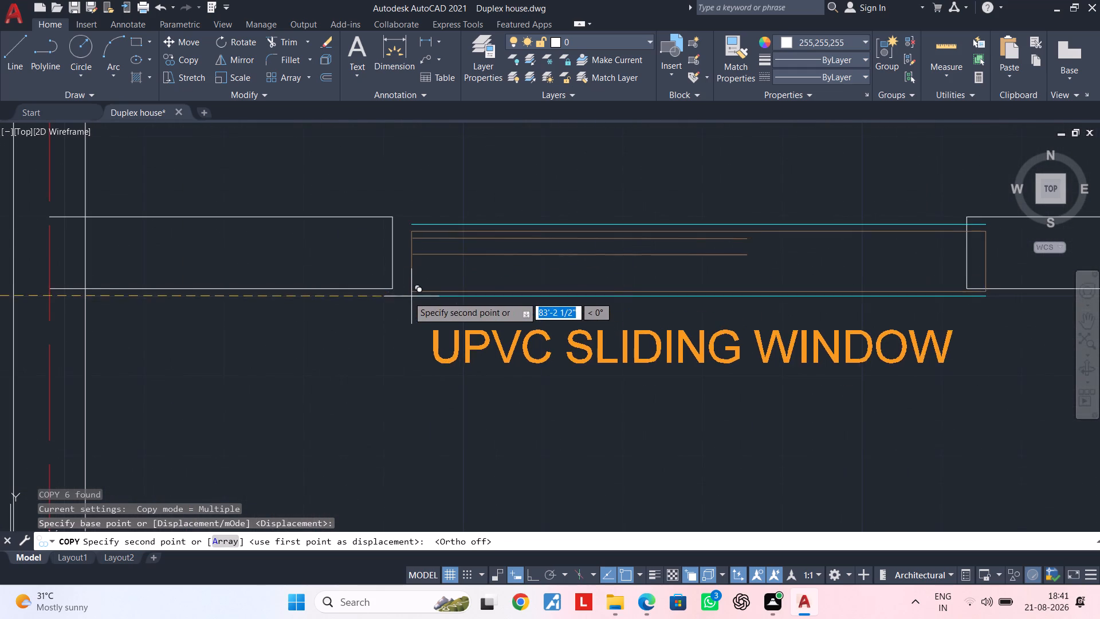
left_click(396, 289)
scroll(504, 295, "down", 3)
middle_click_drag(534, 305, 147, 257)
key("Escape")
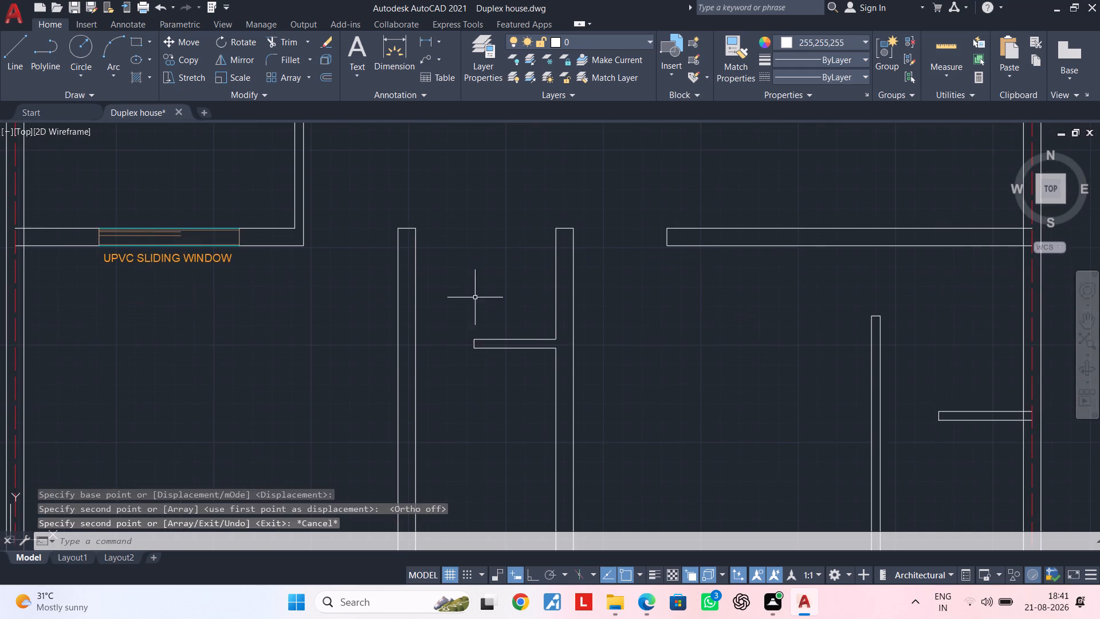
key("Escape")
Select the wooden door, wooden jali door and their labels at the 4' wide entry of the furnished plan.
scroll(531, 302, "down", 1)
middle_click_drag(404, 287, 332, 256)
scroll(389, 271, "down", 1)
middle_click_drag(352, 273, 544, 275)
scroll(465, 276, "down", 1)
middle_click_drag(485, 280, 619, 277)
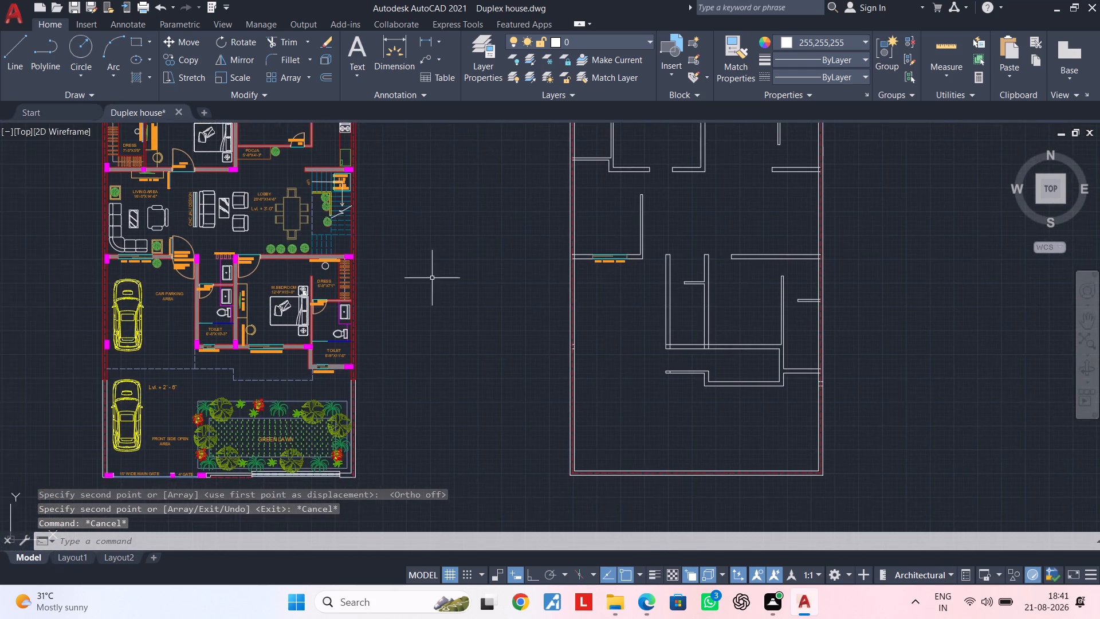
middle_click_drag(394, 278, 480, 269)
scroll(266, 257, "up", 3)
middle_click_drag(442, 250, 348, 255)
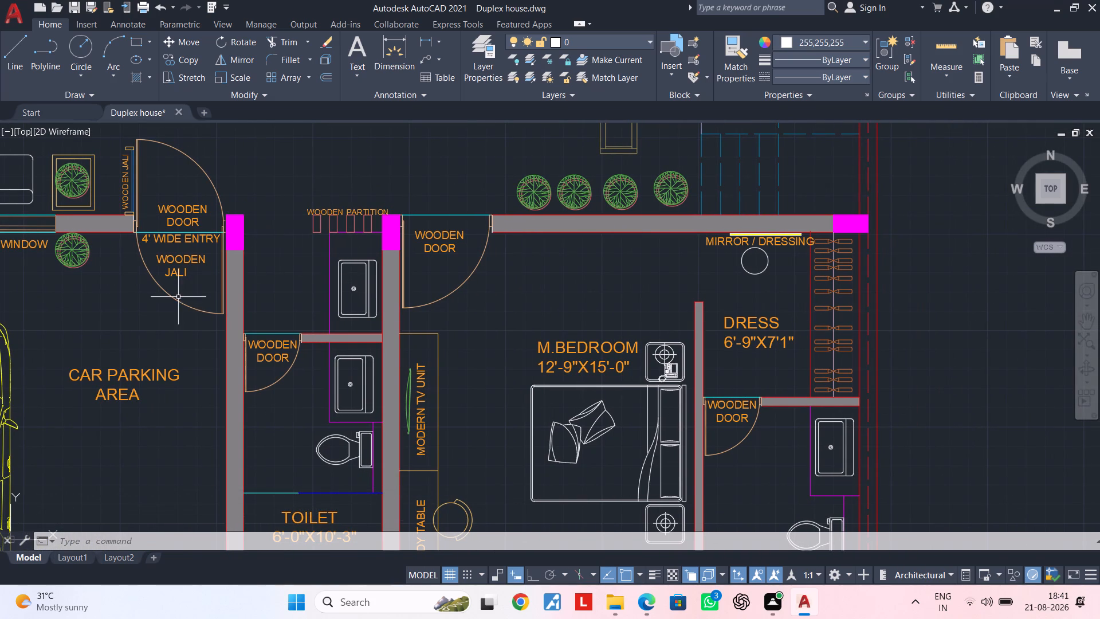
key("Escape")
middle_click_drag(186, 224, 192, 293)
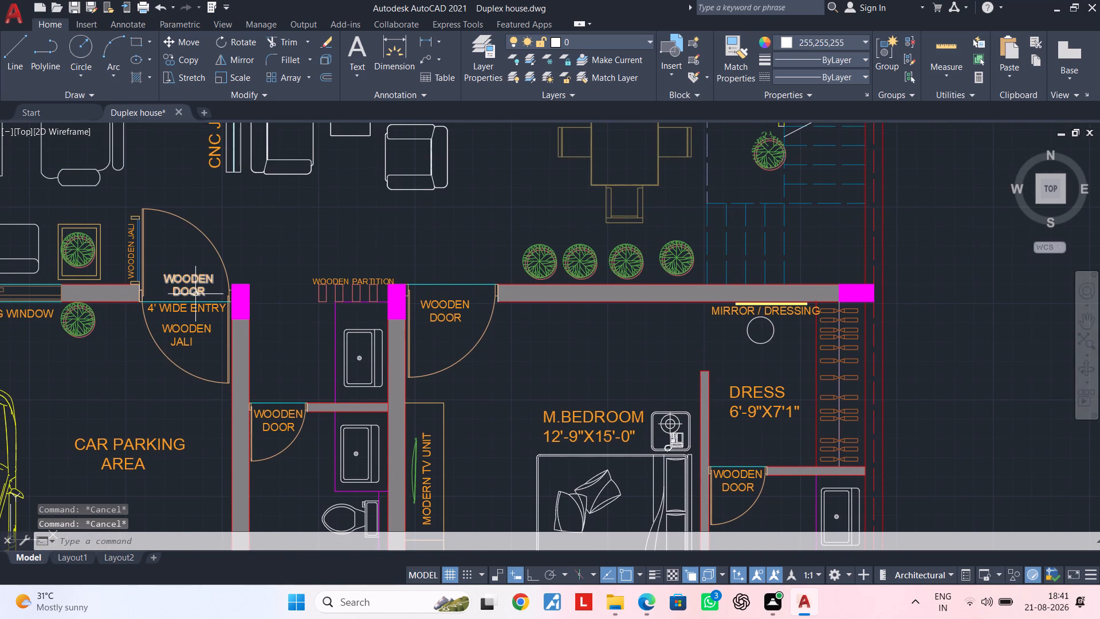
scroll(144, 198, "up", 2)
left_click_drag(134, 197, 141, 203)
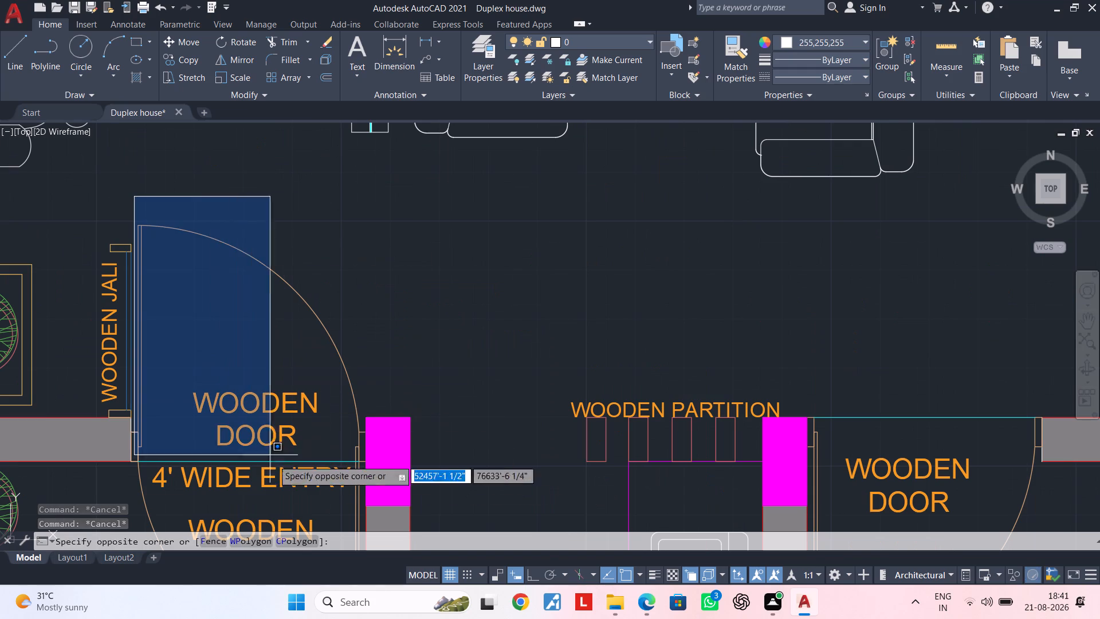
middle_click_drag(296, 485, 276, 318)
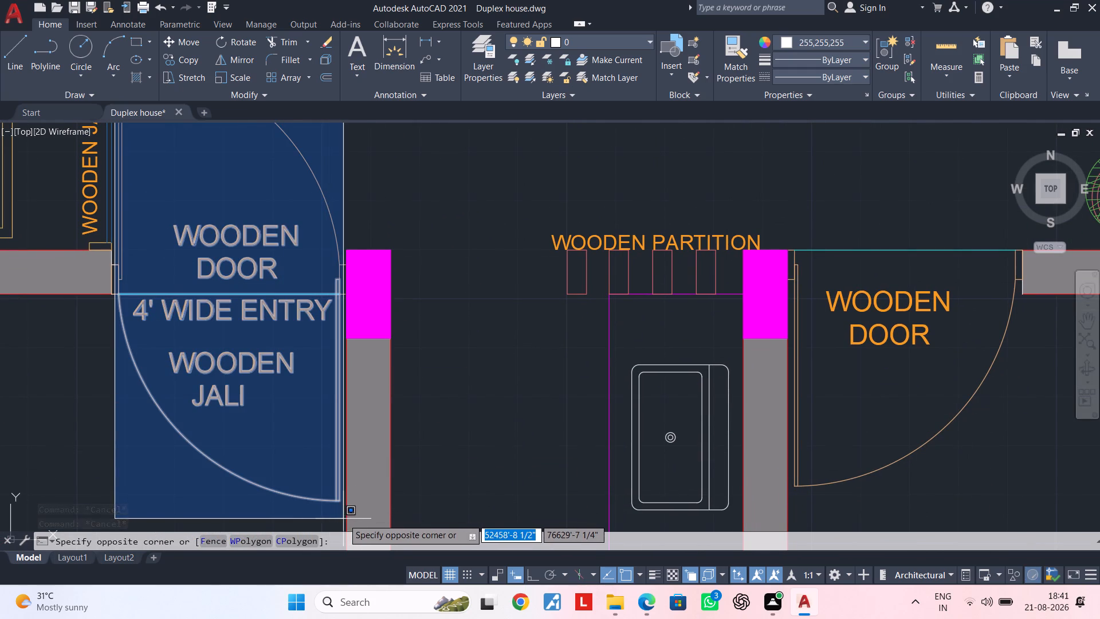
left_click(343, 519)
scroll(282, 462, "down", 1)
left_click(308, 263)
left_click(270, 286)
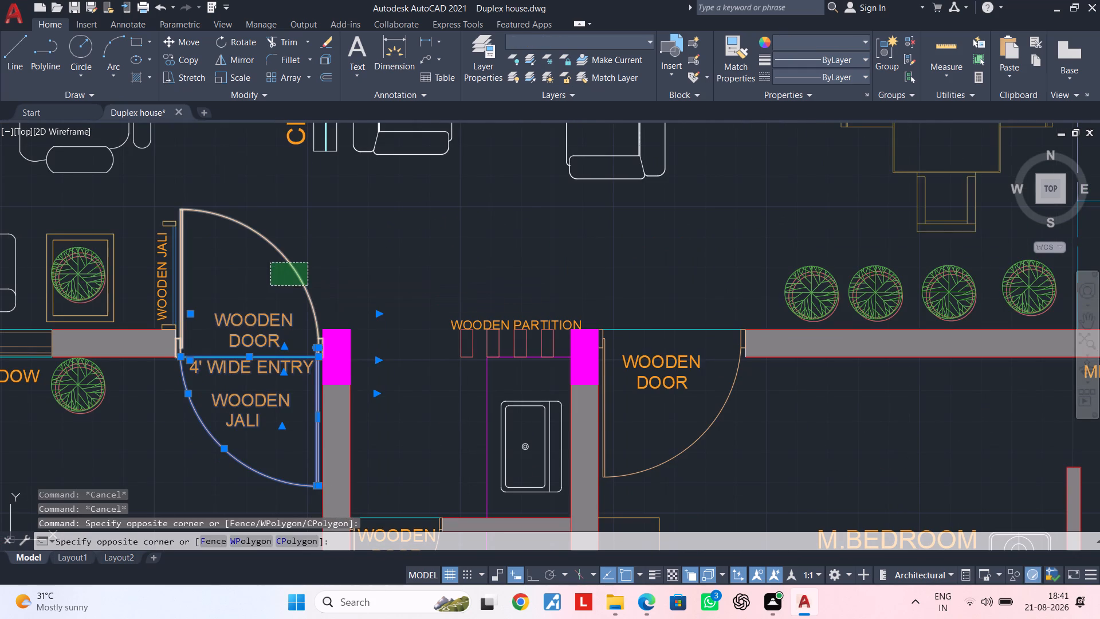
middle_click_drag(280, 305, 252, 269)
middle_click_drag(411, 321, 339, 268)
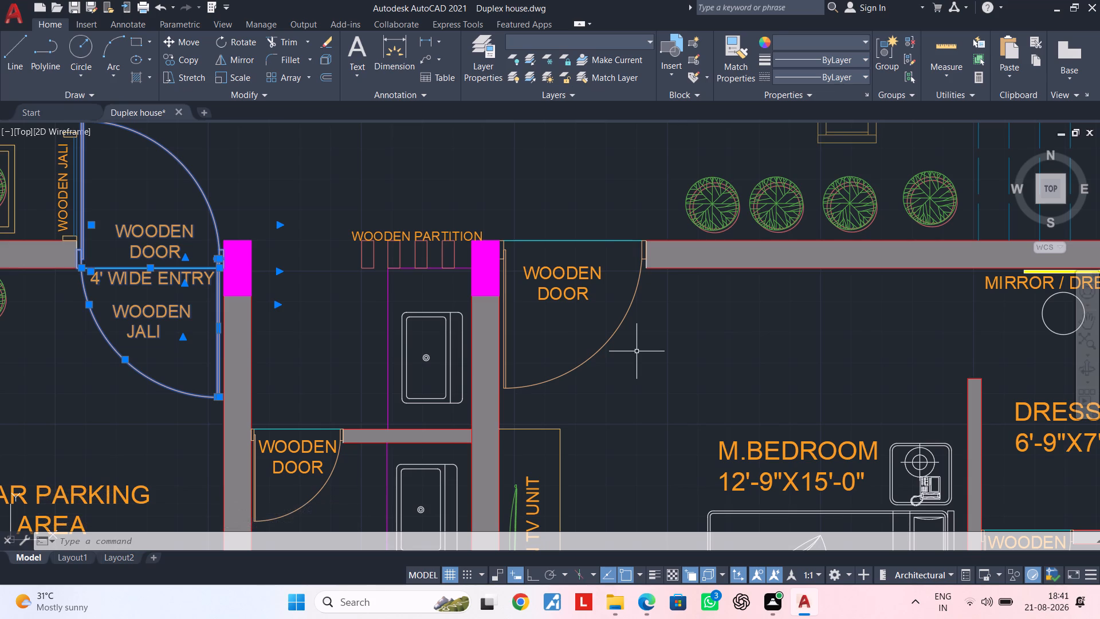
Add the M.Bedroom entrance door and the 6'-0"X10'-3" toilet door, with their labels, to the selection.
double_click(635, 362)
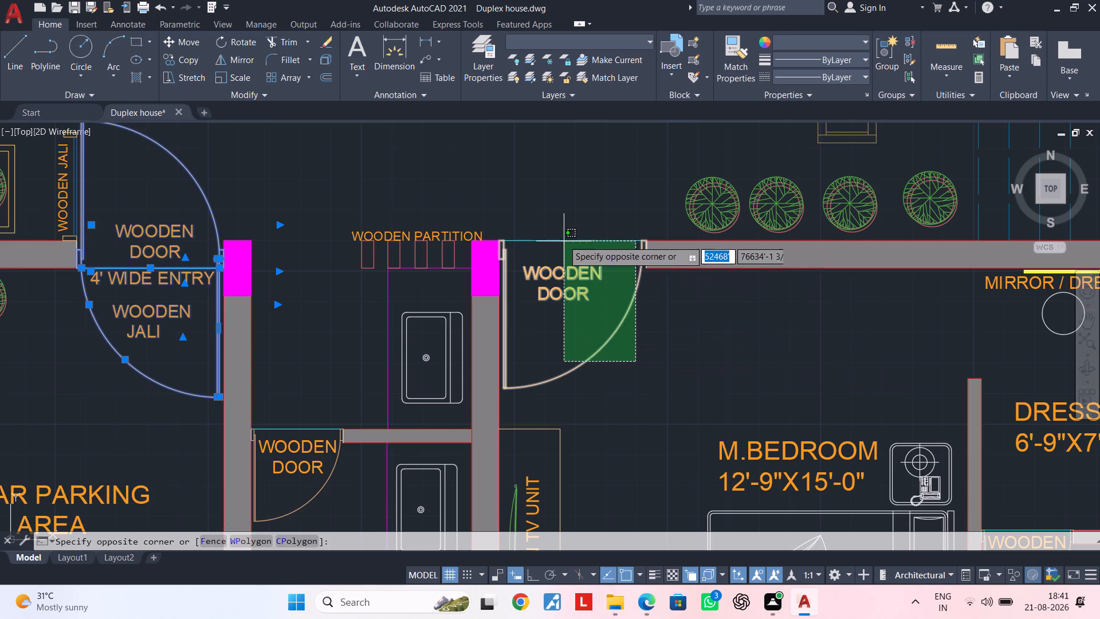
left_click(555, 223)
scroll(596, 366, "down", 1)
middle_click_drag(598, 363, 622, 303)
left_click(462, 426)
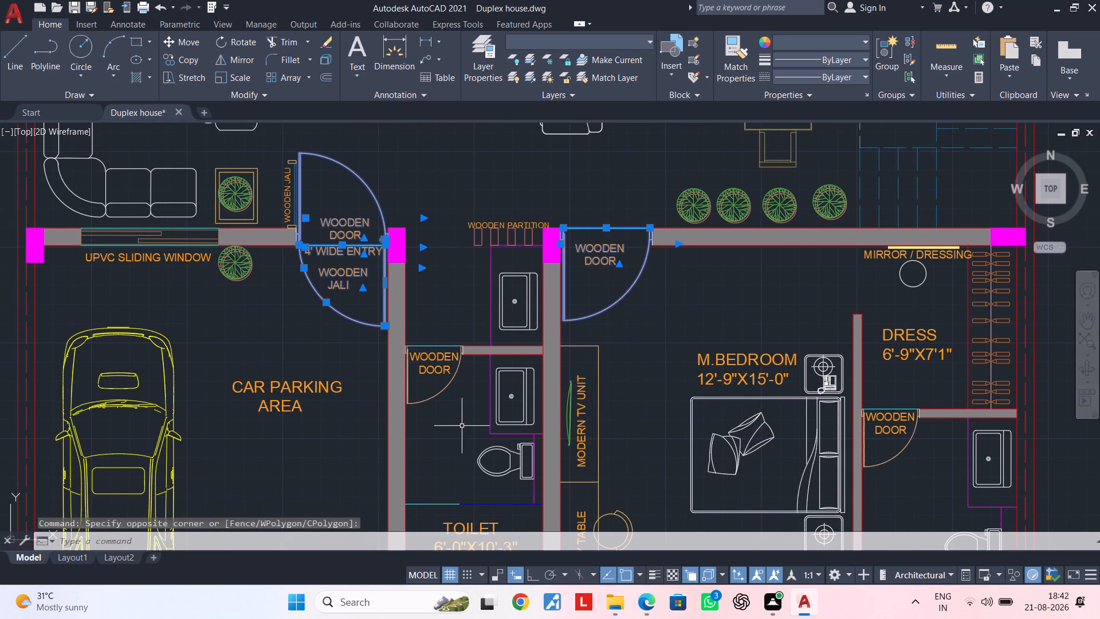
left_click(434, 340)
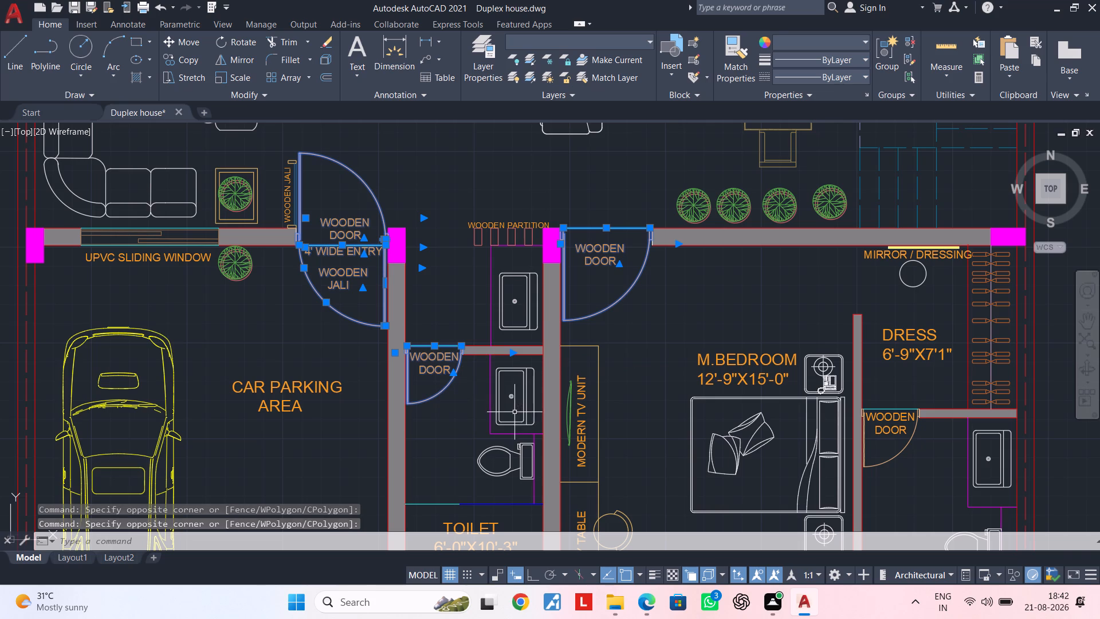
Add the washbasin inside the 6'-0"X10'-3" toilet and the wooden partition with its label to the selection.
left_click(494, 407)
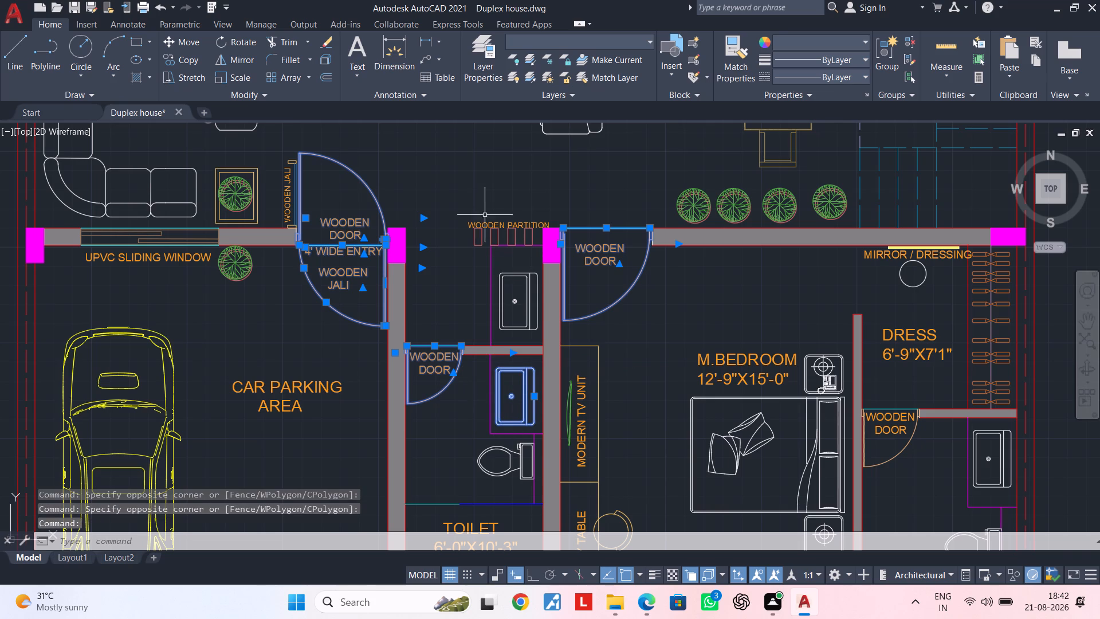
left_click(469, 203)
scroll(541, 270, "up", 2)
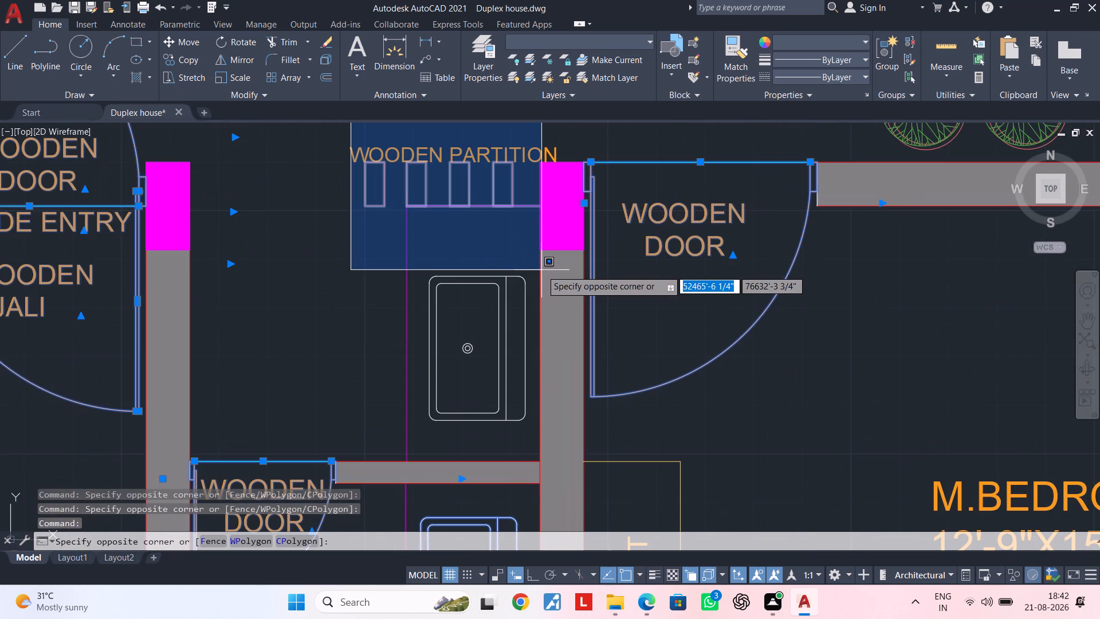
left_click(565, 269)
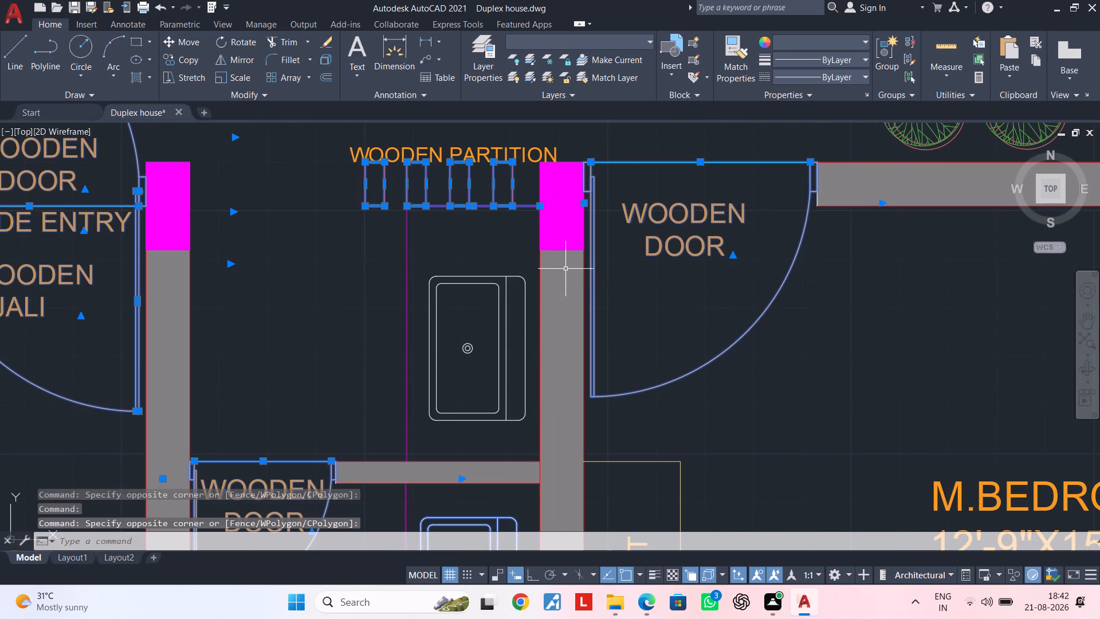
left_click(534, 155)
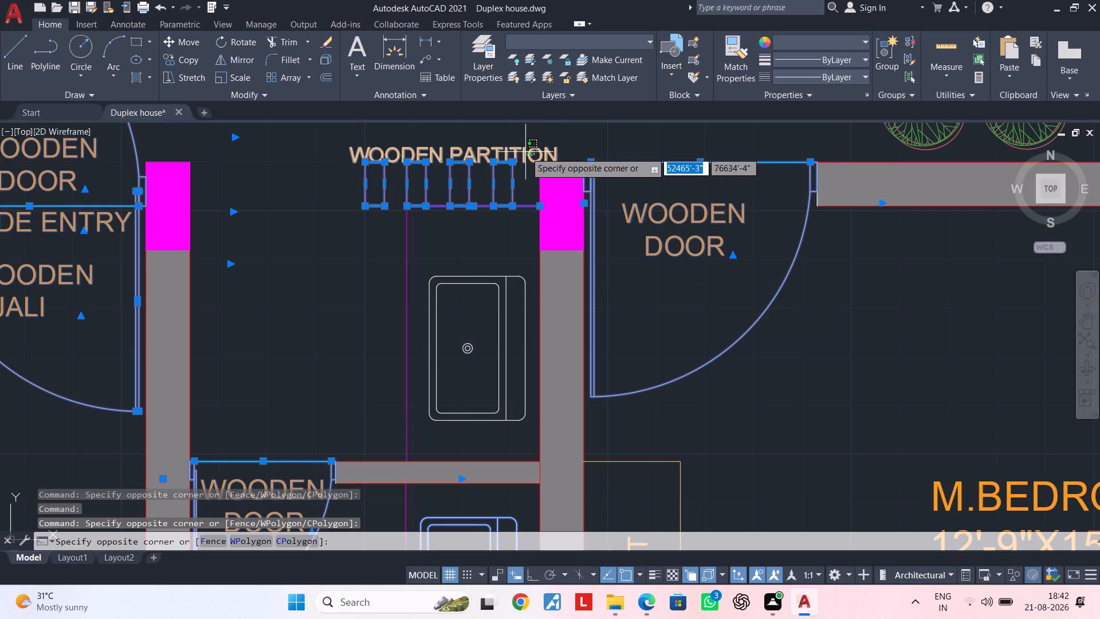
left_click(525, 152)
Add the washbasin outside the 6'-0"X10'-3" toilet and the long counter edge lines beside both basins to the selection.
middle_click_drag(527, 279, 535, 229)
double_click(536, 205)
left_click(472, 303)
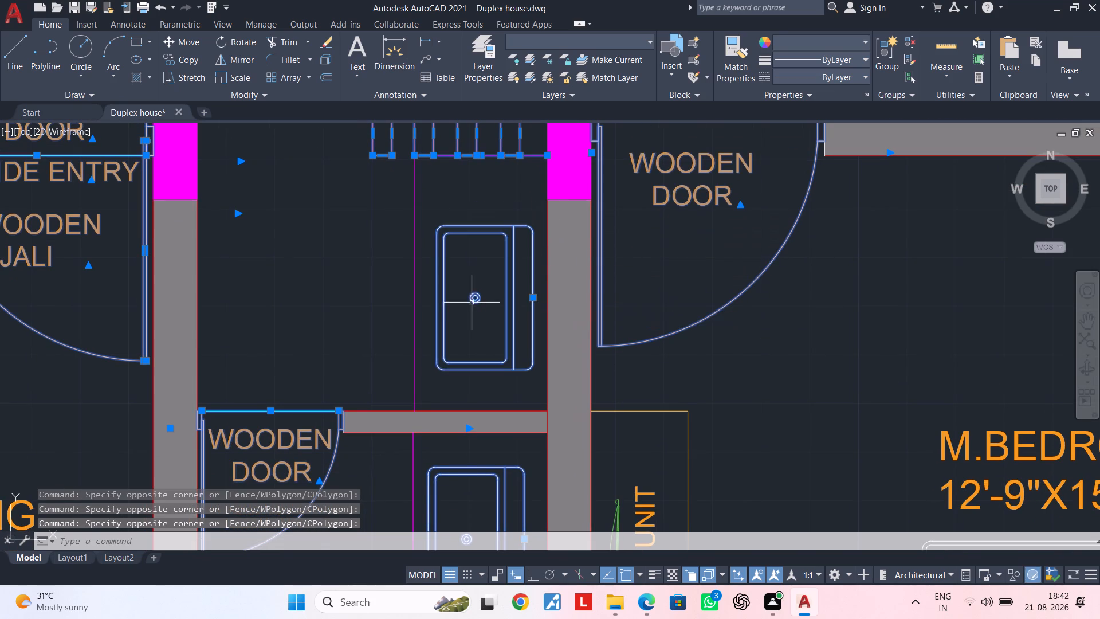
middle_click_drag(472, 310, 488, 289)
left_click(476, 184)
left_click(407, 194)
middle_click_drag(508, 378, 510, 291)
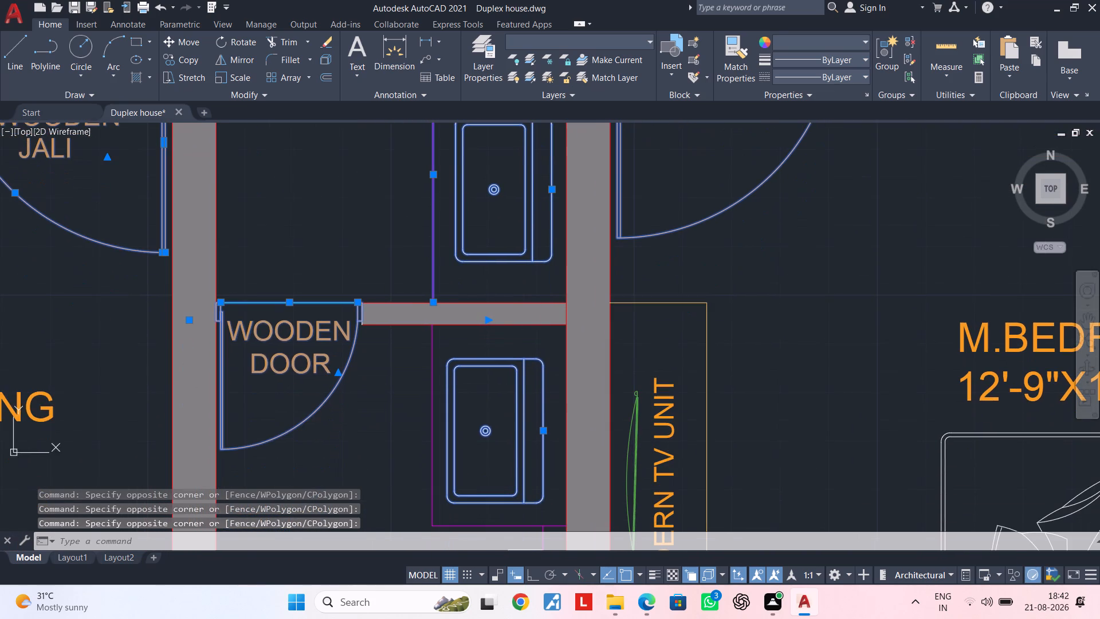
left_click(529, 370)
double_click(446, 437)
left_click(441, 397)
double_click(406, 403)
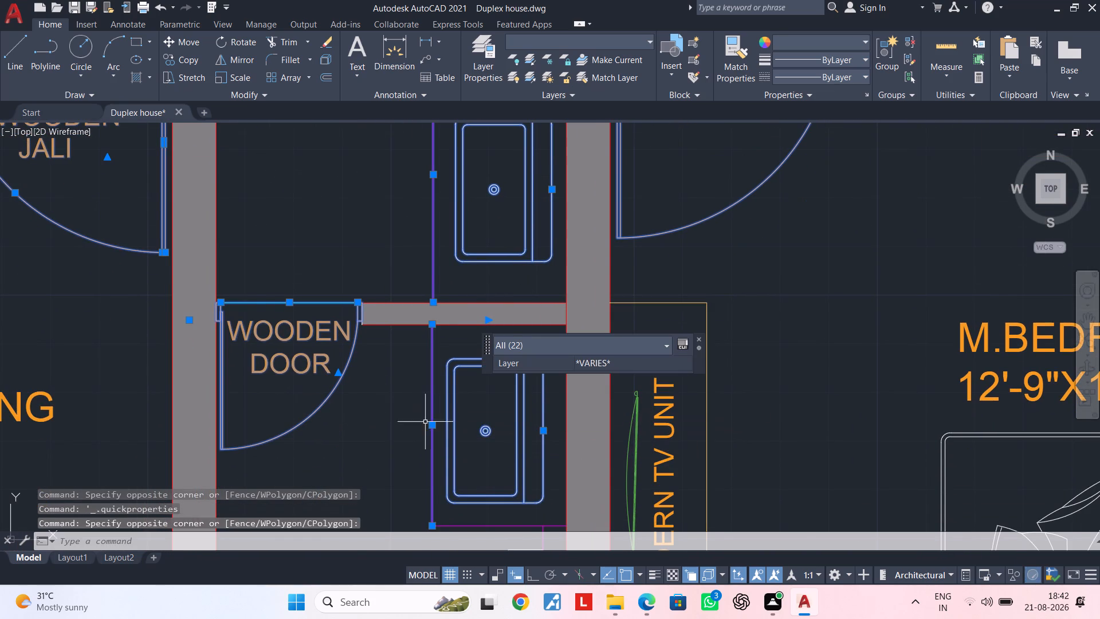
Add the 6'-0"X10'-3" toilet's WC, the counter's south edge and the line behind the WC to the selection.
scroll(441, 433, "down", 2)
middle_click_drag(450, 407, 468, 321)
scroll(496, 405, "up", 2)
left_click(489, 393)
left_click(395, 412)
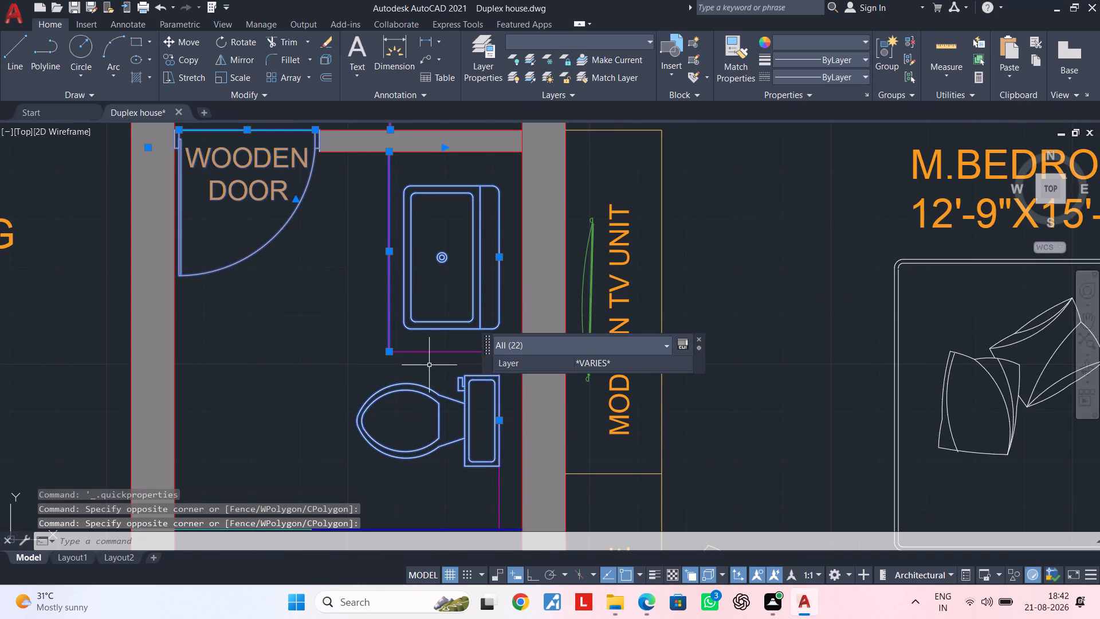
left_click(441, 349)
left_click(433, 359)
middle_click_drag(497, 381, 406, 344)
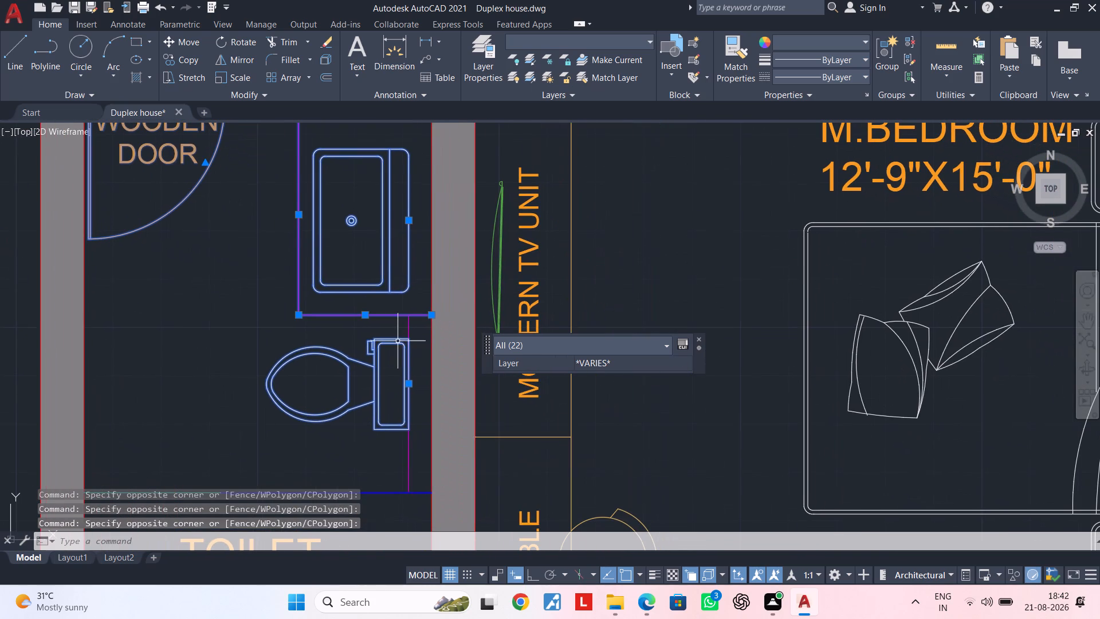
left_click(419, 429)
left_click(372, 449)
Add the two partition lines crossing the 6'-0"X10'-3" toilet and its room label to the selection.
middle_click_drag(381, 434, 477, 289)
left_click(467, 326)
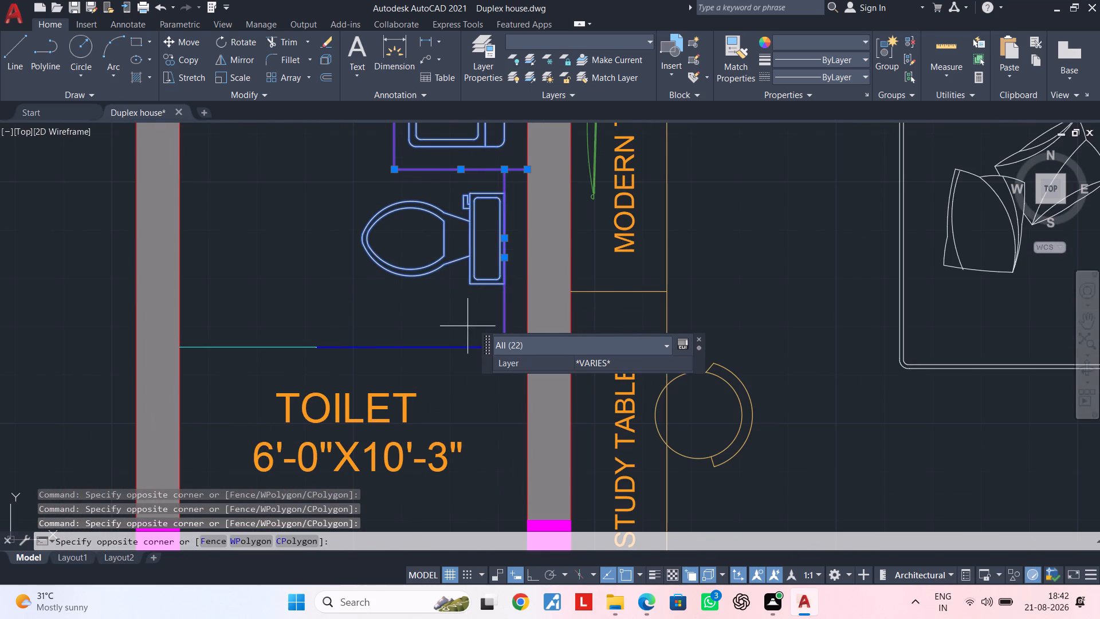
double_click(382, 377)
left_click(317, 292)
left_click(198, 373)
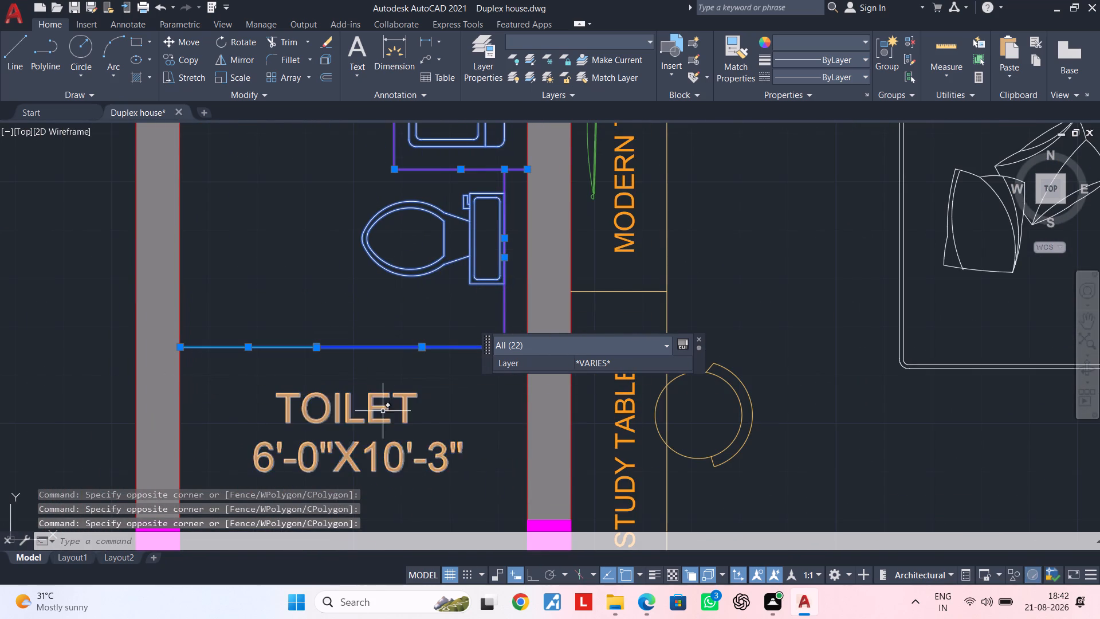
left_click(396, 408)
left_click(325, 454)
Add the 6'-0"X10'-3" toilet's UPVC window and the M.Bedroom's UPVC sliding window, with their labels, to the selection.
scroll(345, 441, "down", 2)
middle_click_drag(359, 432, 316, 327)
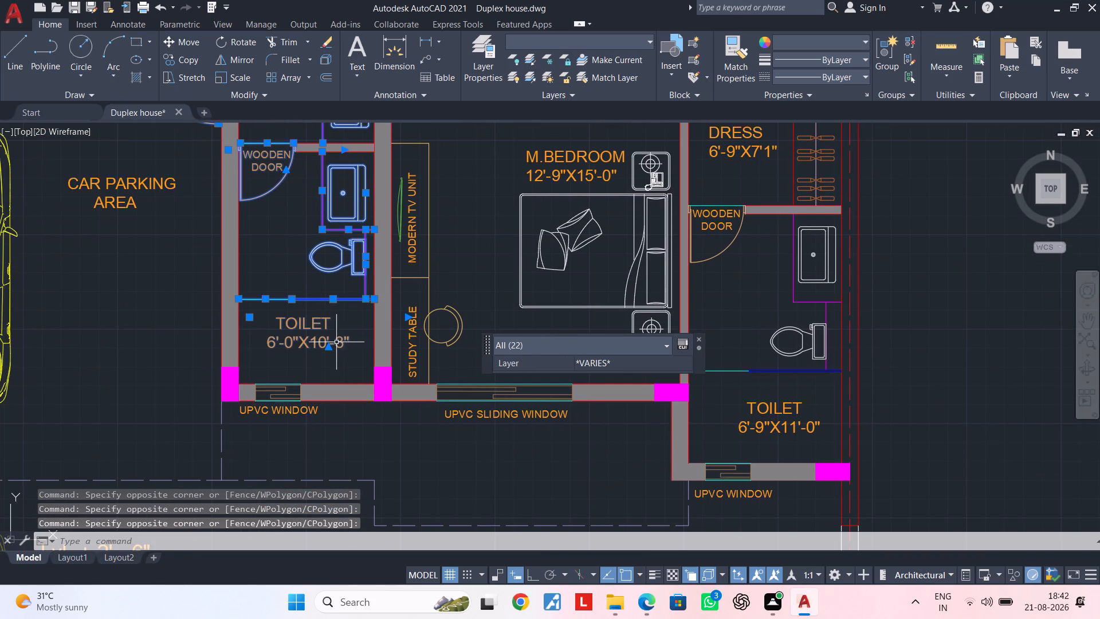
middle_click_drag(296, 417, 430, 391)
scroll(415, 402, "up", 2)
left_click(437, 401)
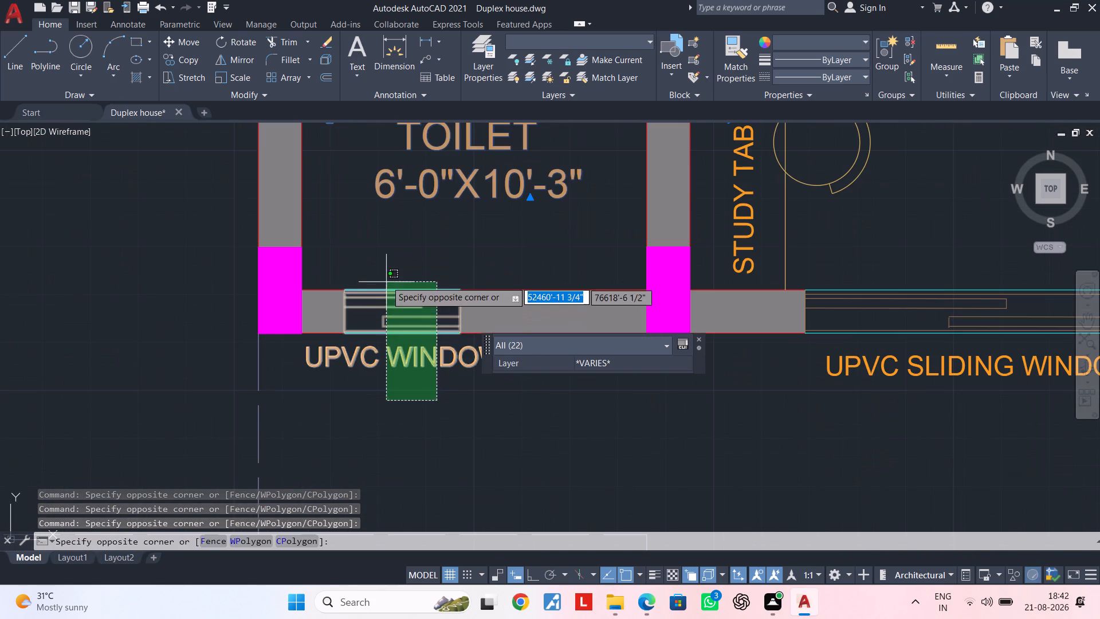
left_click(385, 270)
scroll(506, 426, "down", 1)
middle_click_drag(553, 434, 310, 391)
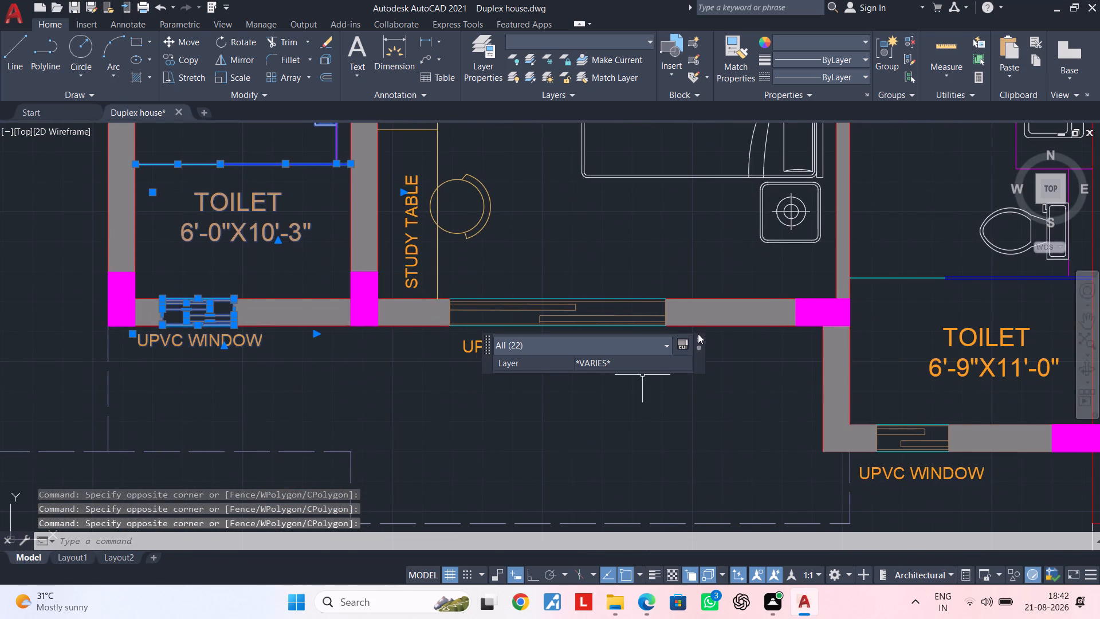
left_click(701, 339)
middle_click_drag(641, 425, 650, 434)
left_click(623, 409)
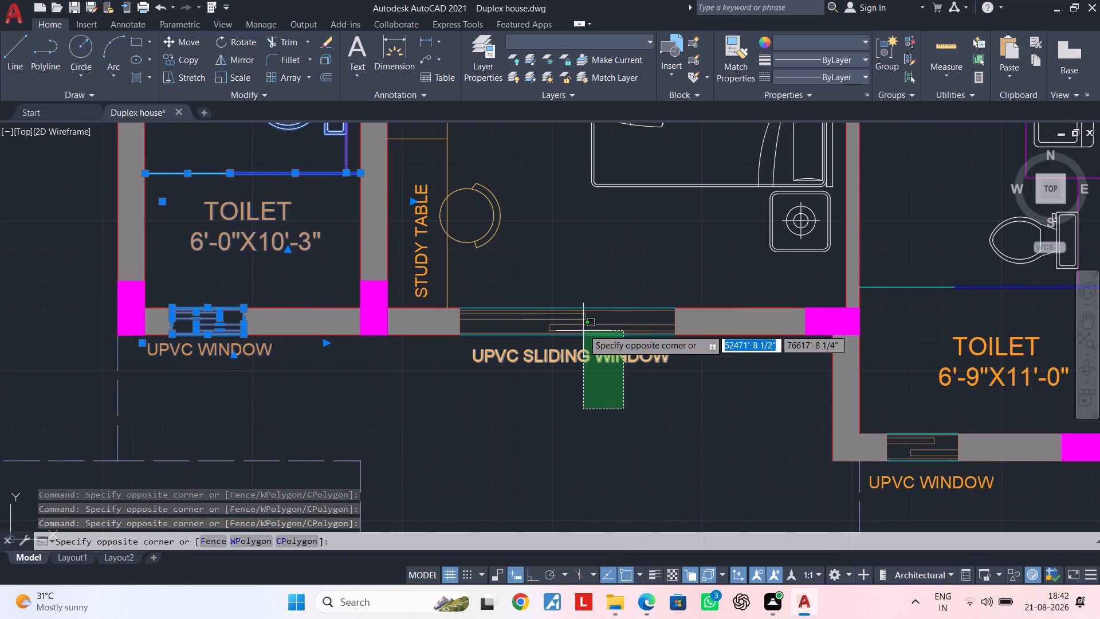
left_click(572, 283)
Add the 6'-9"X11'-0" toilet's room label and its UPVC window with label to the selection.
middle_click_drag(553, 398, 559, 532)
scroll(552, 459, "down", 1)
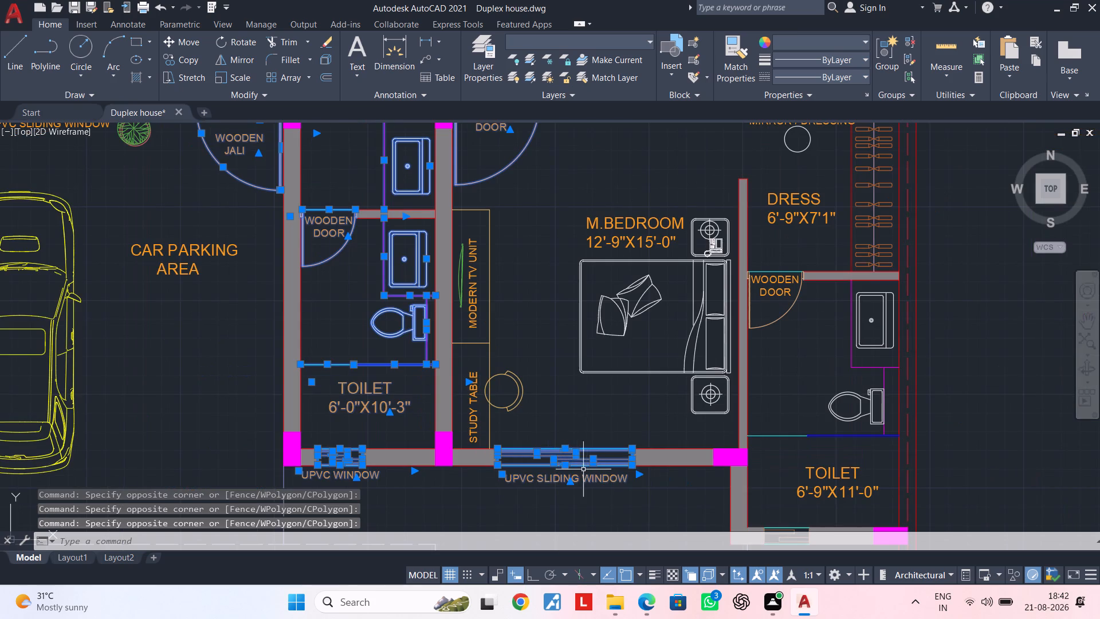
middle_click_drag(700, 519, 506, 354)
scroll(622, 409, "up", 2)
left_click(591, 414)
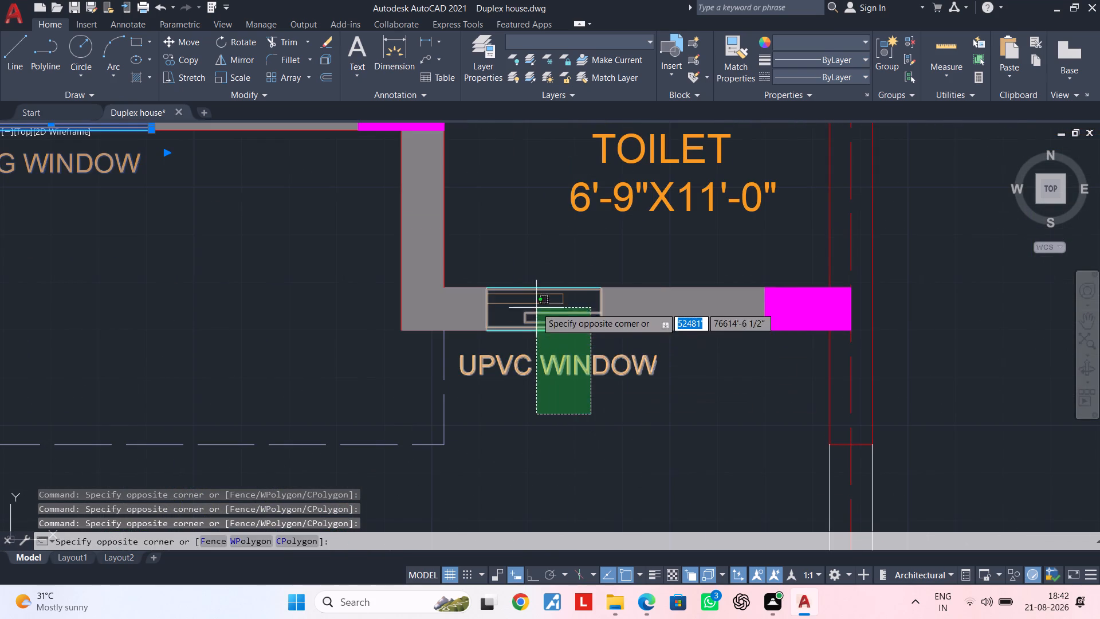
left_click(535, 283)
middle_click_drag(583, 243, 551, 385)
left_click(646, 369)
left_click(584, 245)
Add the 6'-9"X11'-0" toilet's WC, partition lines, washbasin and counter lines to the selection.
scroll(581, 258, "down", 1)
middle_click_drag(568, 300, 536, 395)
left_click(608, 365)
double_click(592, 323)
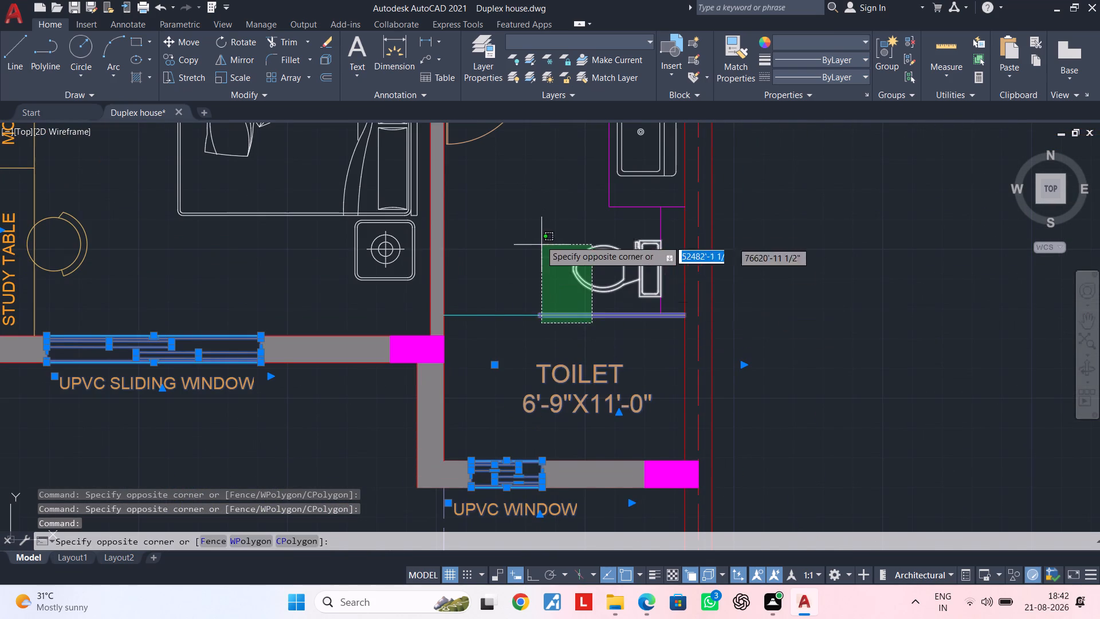
left_click(531, 211)
middle_click_drag(563, 241, 519, 339)
left_click(619, 324)
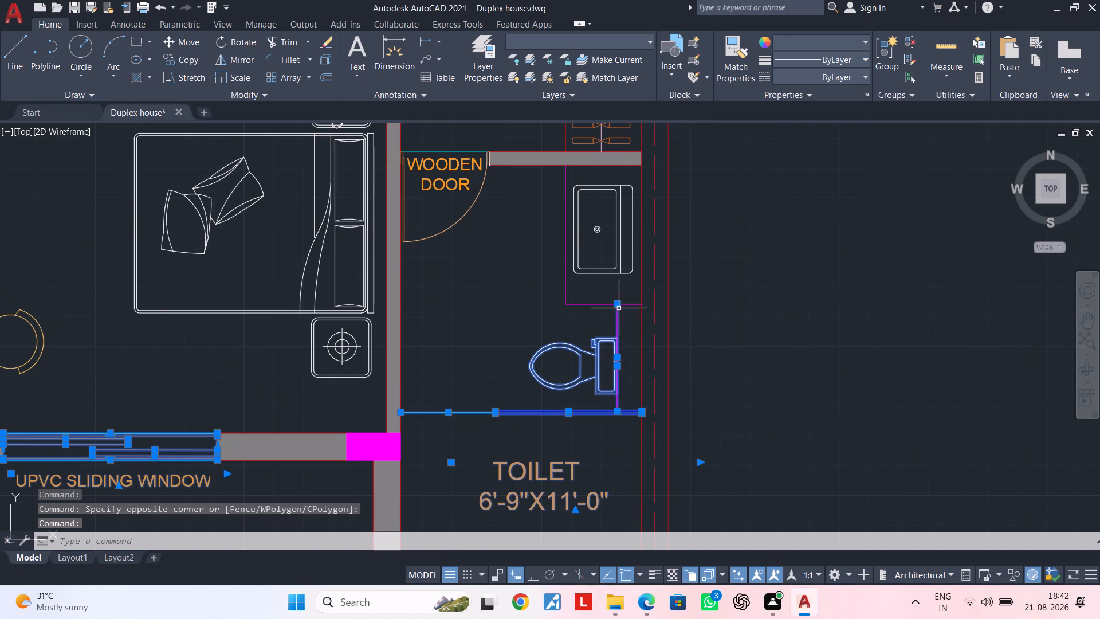
left_click(603, 304)
middle_click_drag(600, 291, 567, 391)
double_click(573, 387)
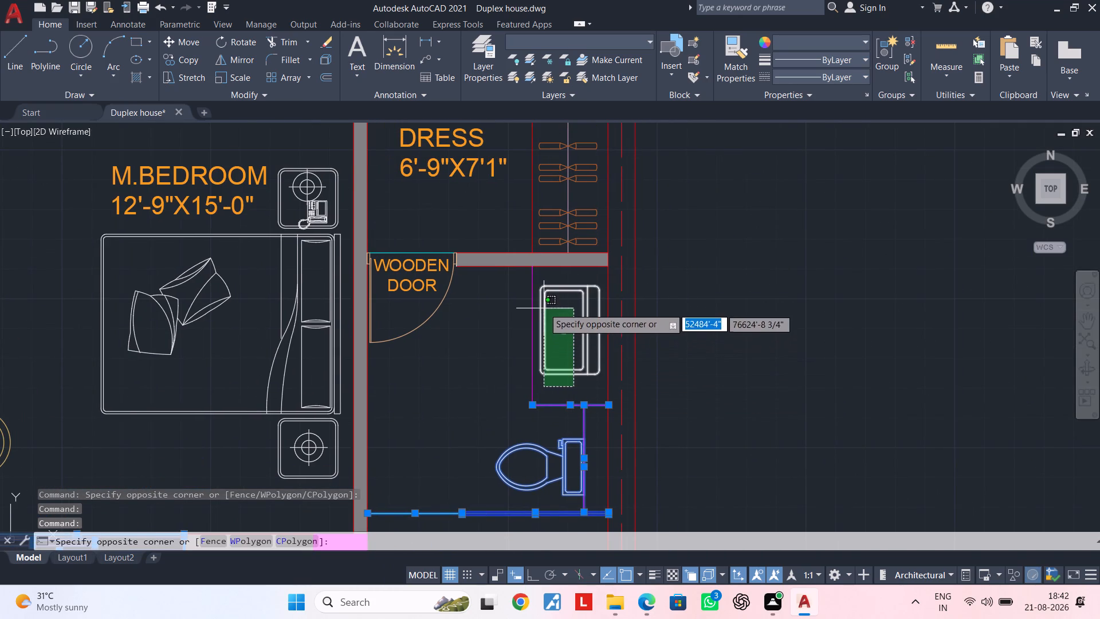
left_click(543, 305)
left_click(532, 305)
Add the wooden door and label between the dress room and the 6'-9"X11'-0" toilet to the selection.
middle_click_drag(480, 323, 482, 393)
scroll(482, 378, "down", 1)
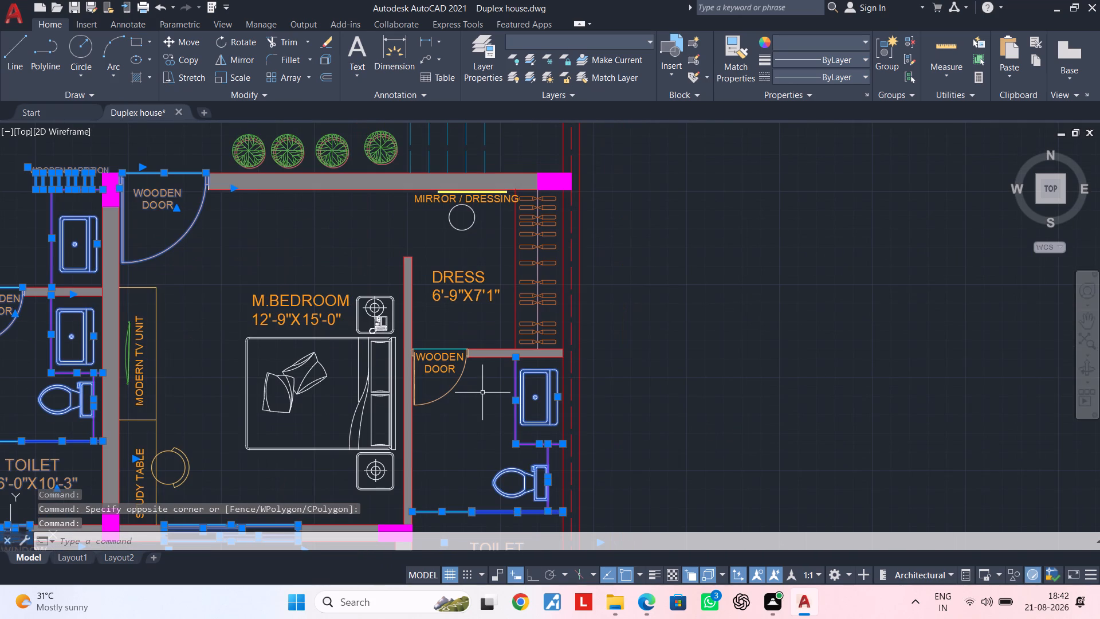
left_click(457, 409)
left_click(440, 344)
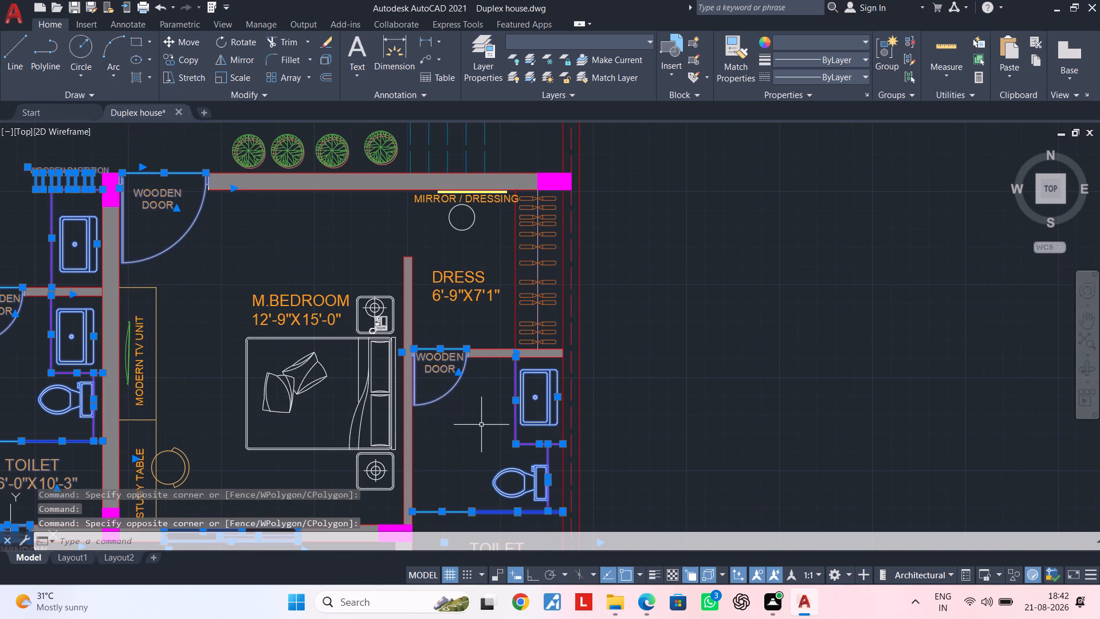
Add the DRESS room label, the mirror/dressing bar with its label and the round stool to the selection.
middle_click_drag(487, 426, 482, 506)
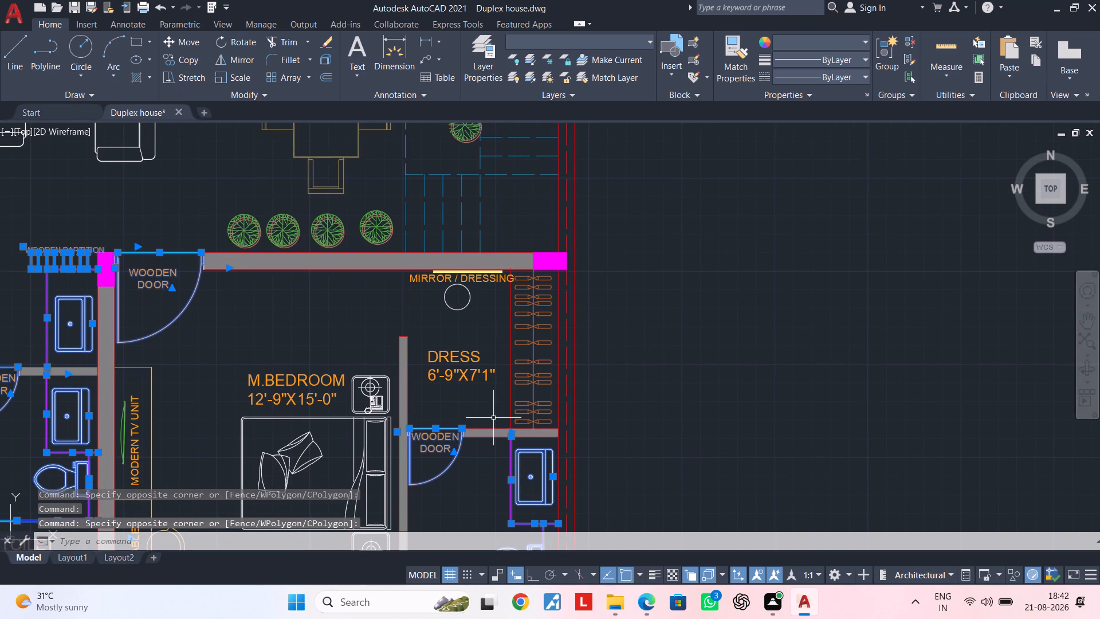
scroll(493, 412, "up", 1)
double_click(485, 402)
left_click(382, 260)
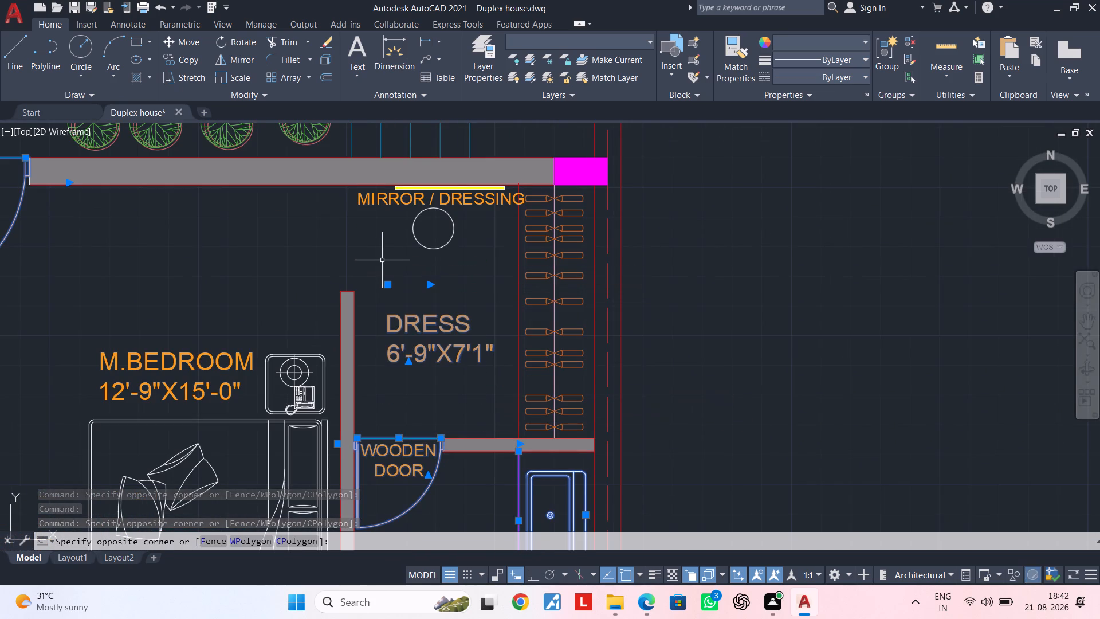
middle_click_drag(384, 269, 383, 414)
left_click(457, 417)
scroll(434, 350, "up", 2)
left_click(407, 306)
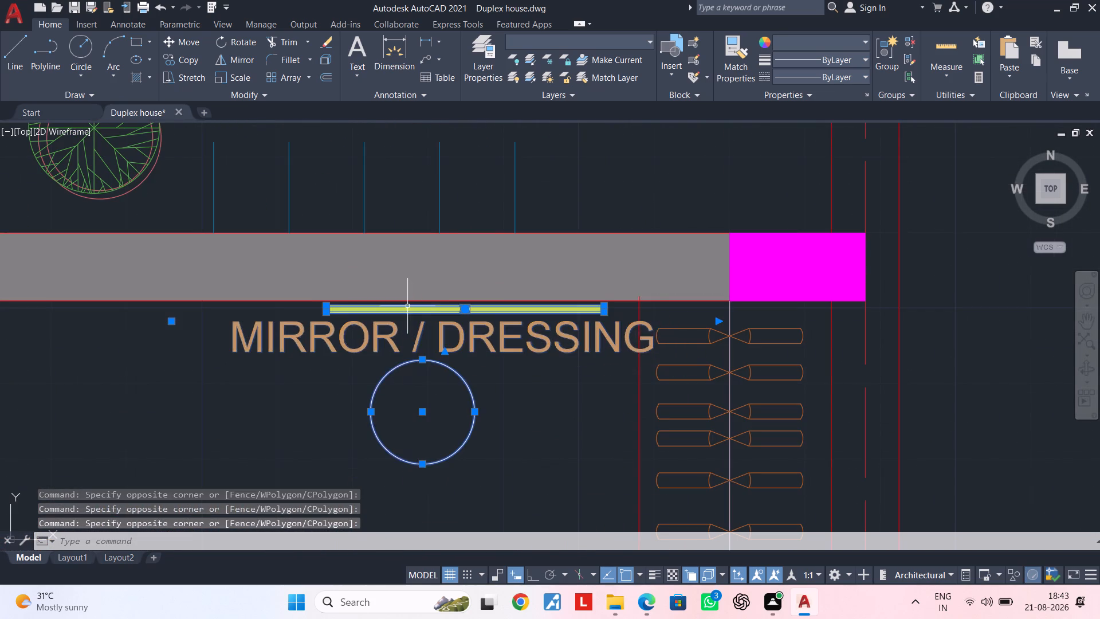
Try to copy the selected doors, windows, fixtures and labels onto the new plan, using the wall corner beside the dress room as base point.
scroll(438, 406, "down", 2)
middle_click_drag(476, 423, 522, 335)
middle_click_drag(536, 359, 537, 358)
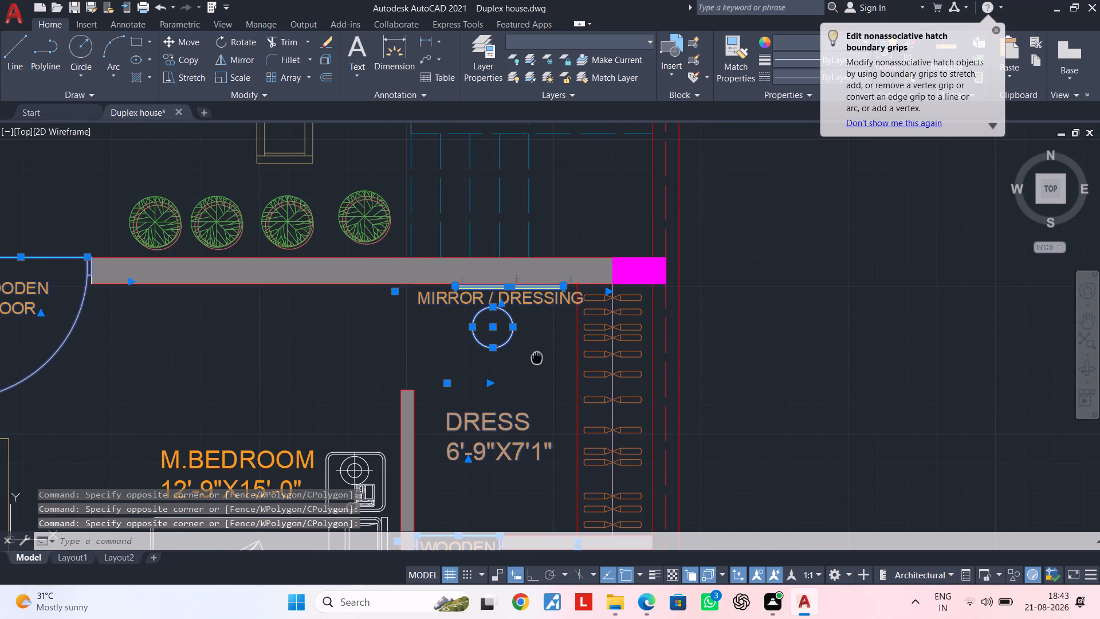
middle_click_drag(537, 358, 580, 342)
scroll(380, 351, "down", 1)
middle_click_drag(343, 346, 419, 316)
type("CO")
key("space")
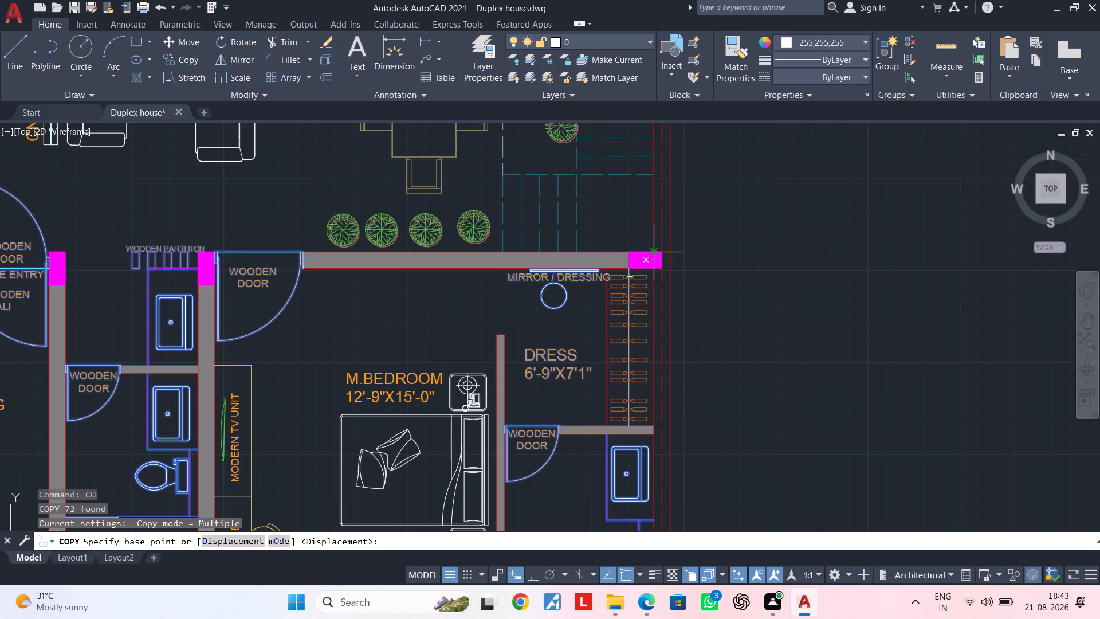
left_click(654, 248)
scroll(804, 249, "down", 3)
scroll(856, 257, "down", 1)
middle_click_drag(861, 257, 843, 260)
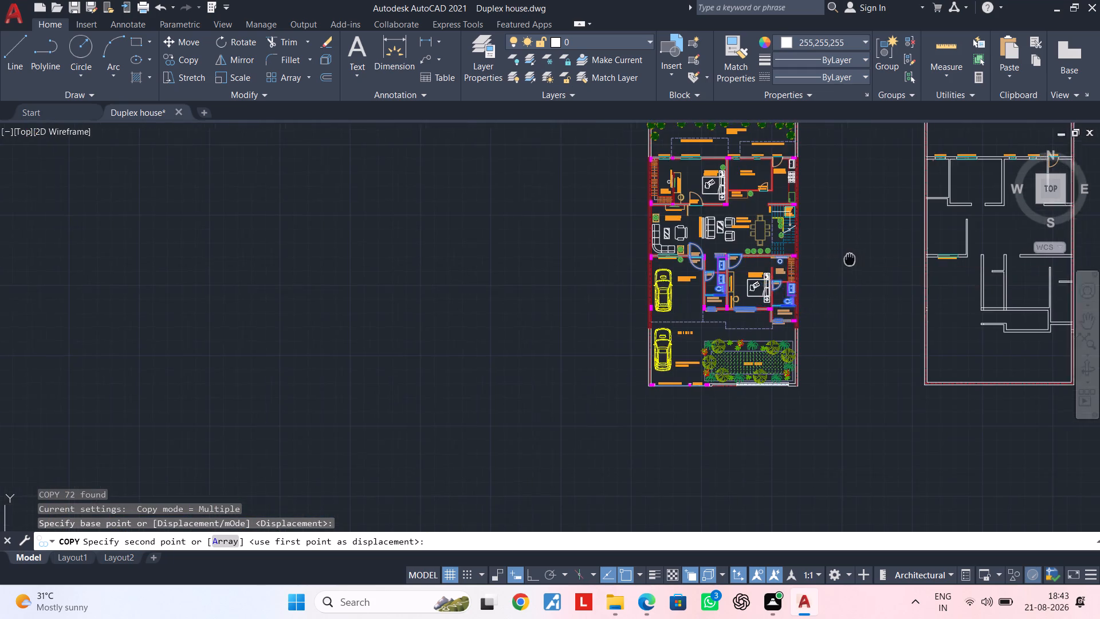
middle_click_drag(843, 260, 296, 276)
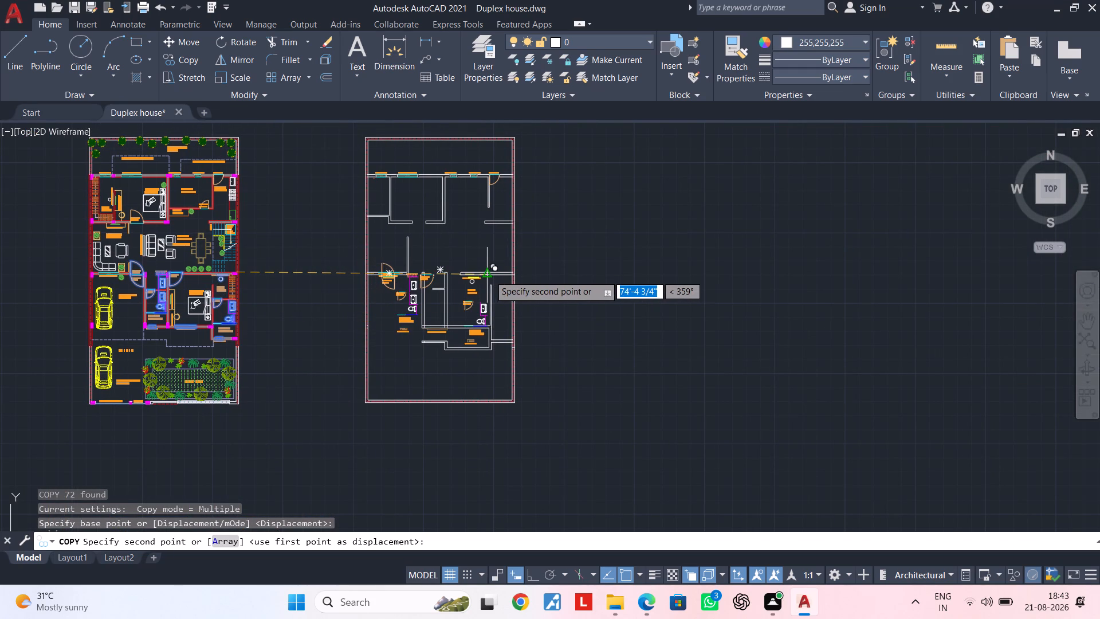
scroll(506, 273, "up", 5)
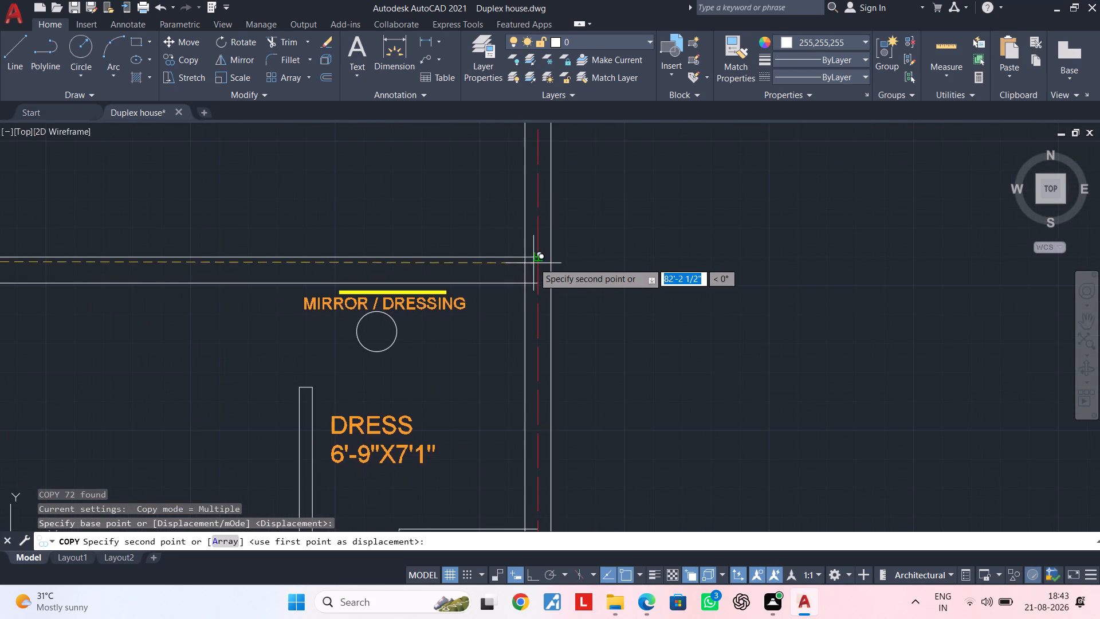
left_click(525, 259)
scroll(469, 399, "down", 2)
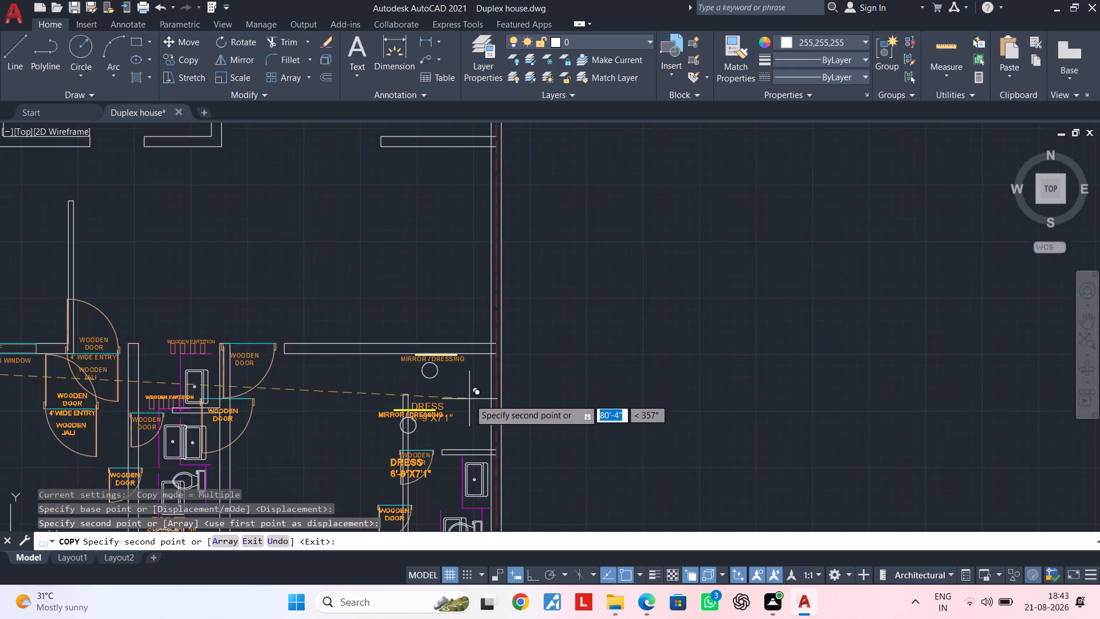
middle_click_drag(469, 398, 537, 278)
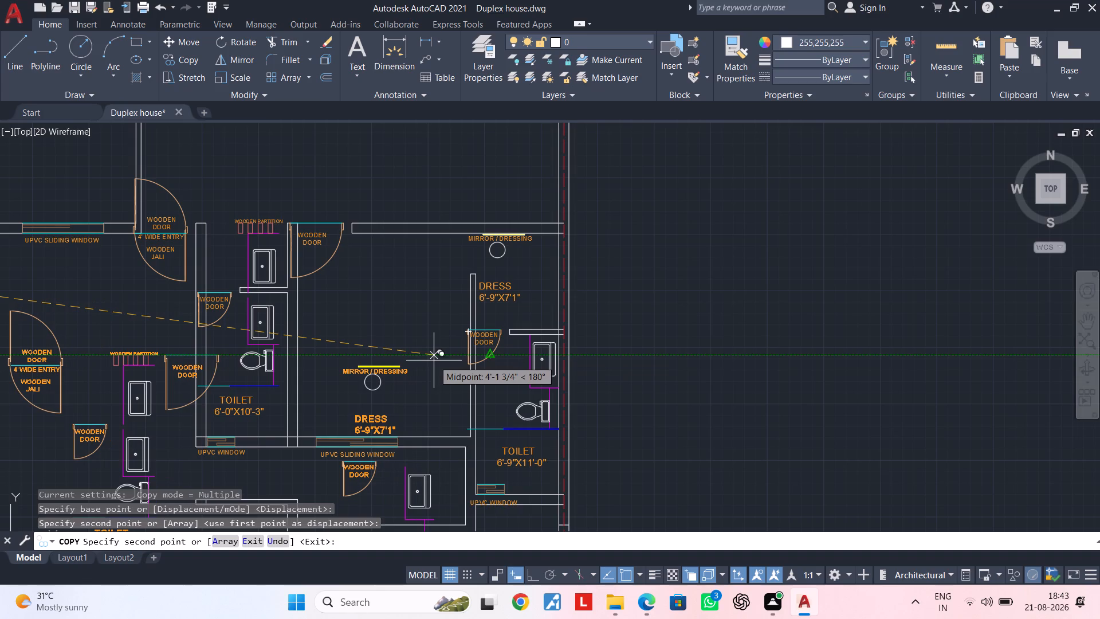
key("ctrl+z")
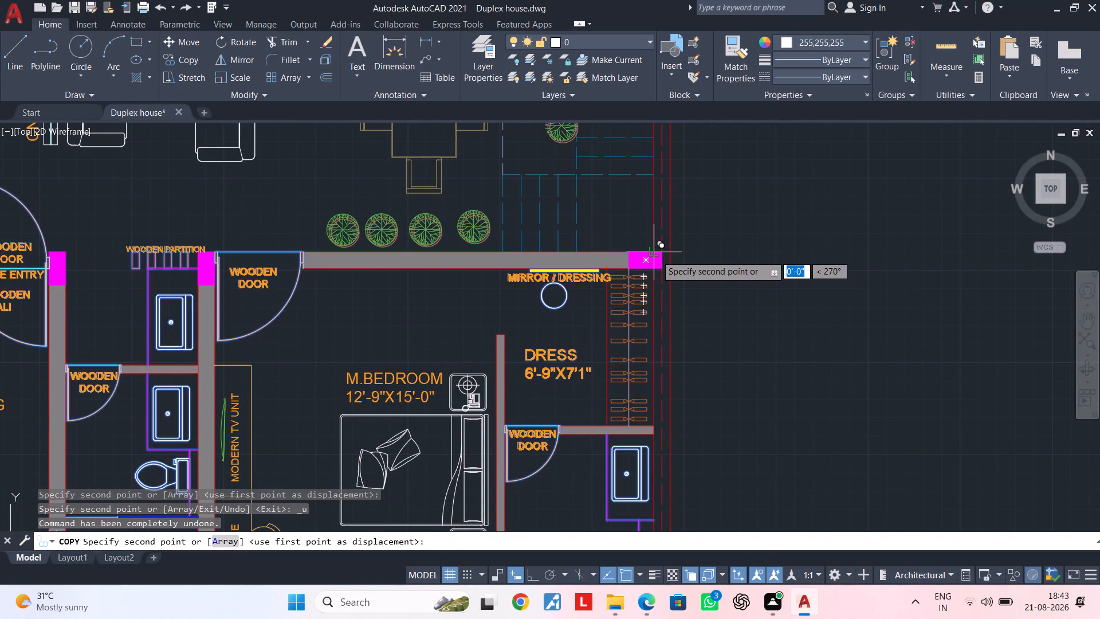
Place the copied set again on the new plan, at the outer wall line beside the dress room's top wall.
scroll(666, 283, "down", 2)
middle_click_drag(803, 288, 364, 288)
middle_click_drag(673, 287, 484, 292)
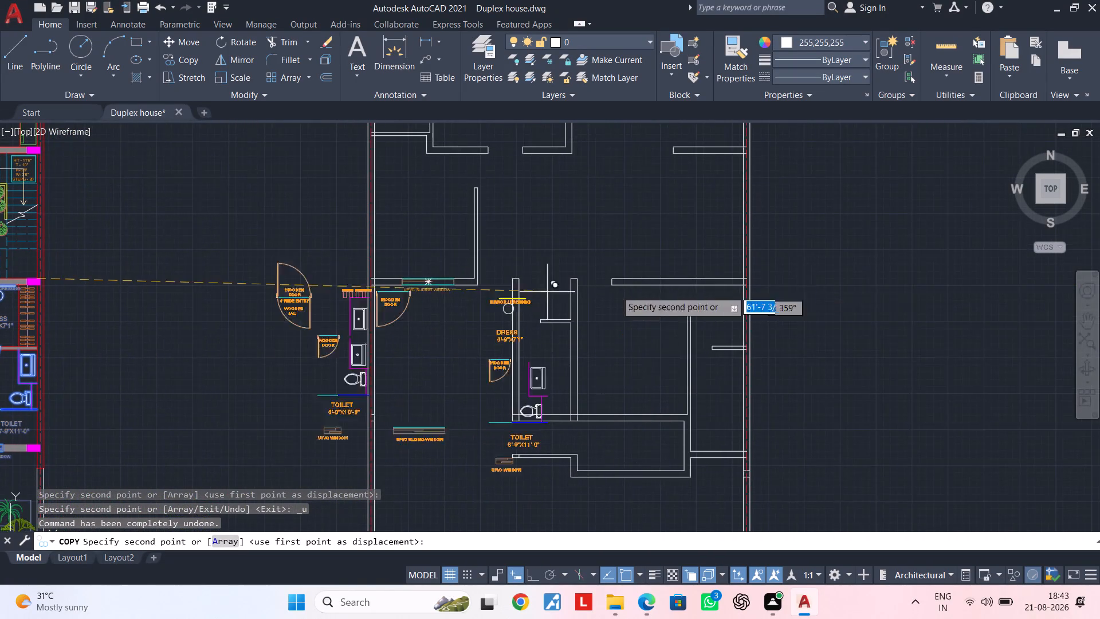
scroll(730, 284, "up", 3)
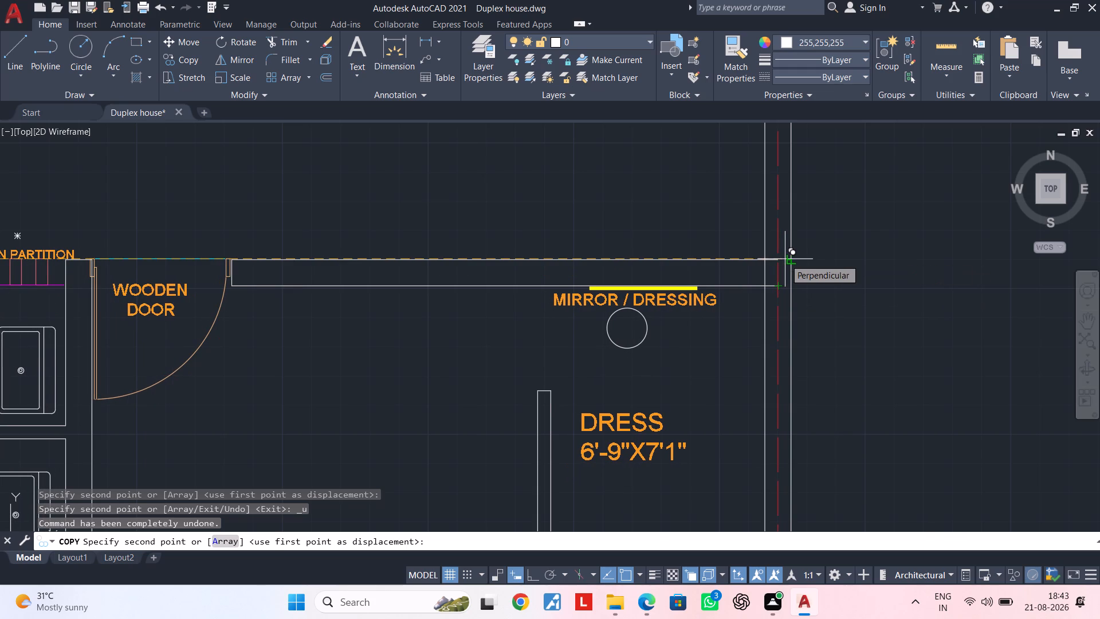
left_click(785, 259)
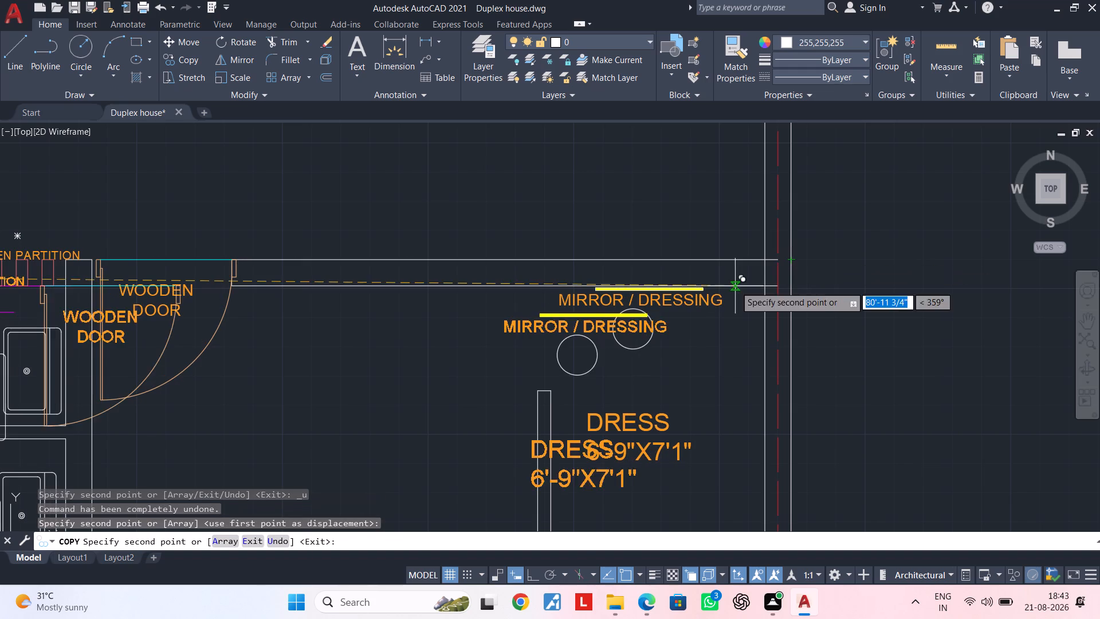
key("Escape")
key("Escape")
Examine how the copied doors, wooden partition, washbasins and labels sit against the new plan's walls.
middle_click_drag(645, 347, 796, 322)
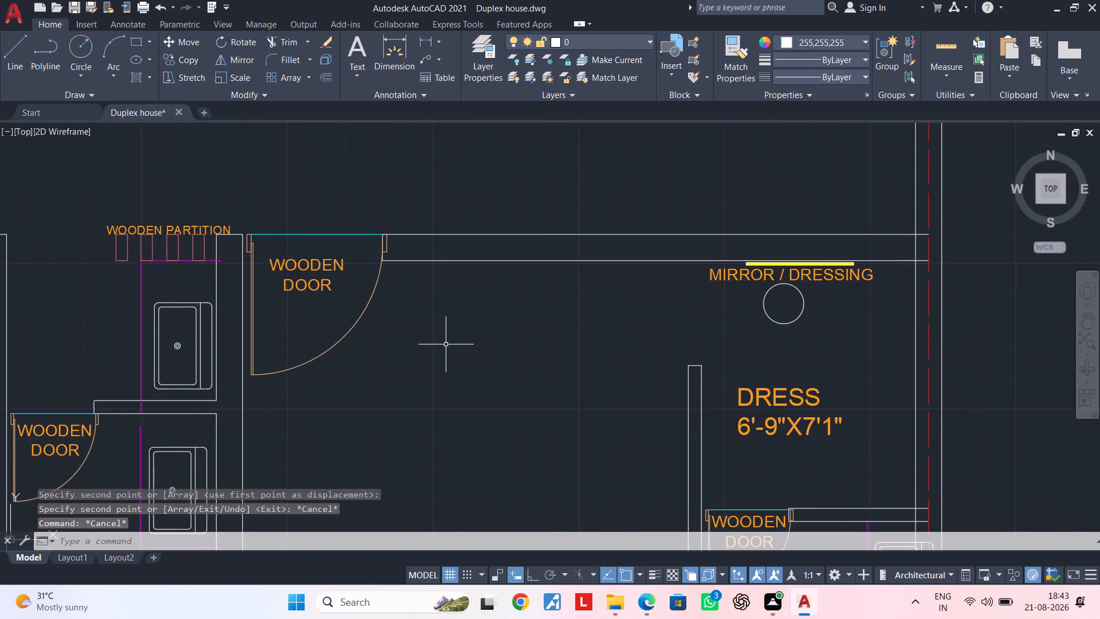
middle_click_drag(454, 342, 634, 335)
scroll(577, 340, "down", 2)
middle_click_drag(579, 340, 696, 311)
scroll(510, 328, "up", 2)
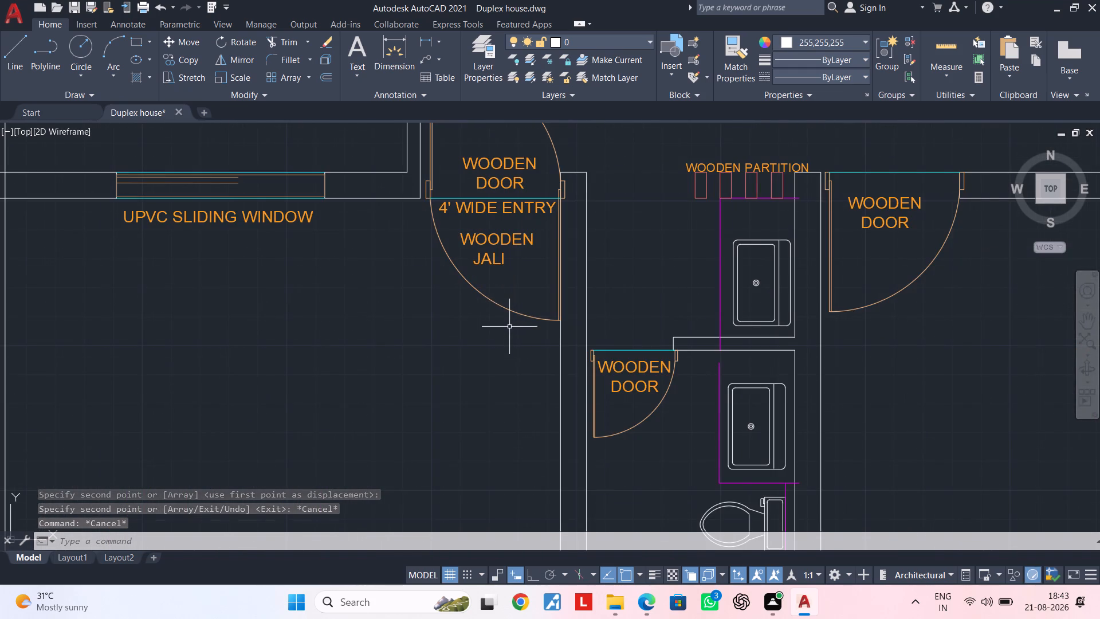
middle_click_drag(509, 327, 504, 420)
scroll(502, 414, "down", 1)
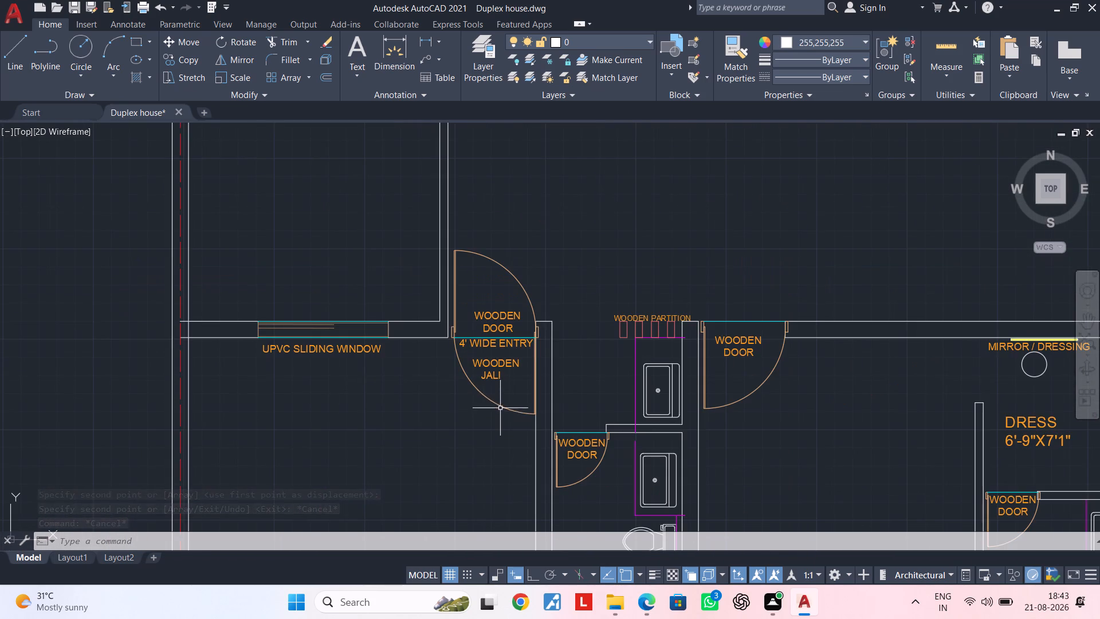
middle_click_drag(549, 393, 497, 374)
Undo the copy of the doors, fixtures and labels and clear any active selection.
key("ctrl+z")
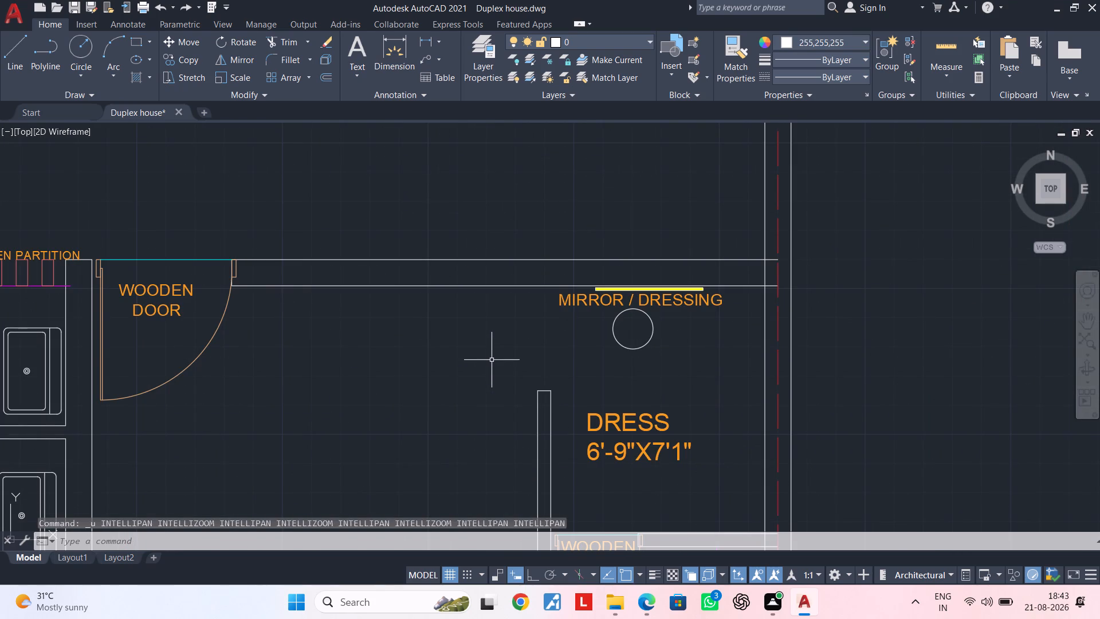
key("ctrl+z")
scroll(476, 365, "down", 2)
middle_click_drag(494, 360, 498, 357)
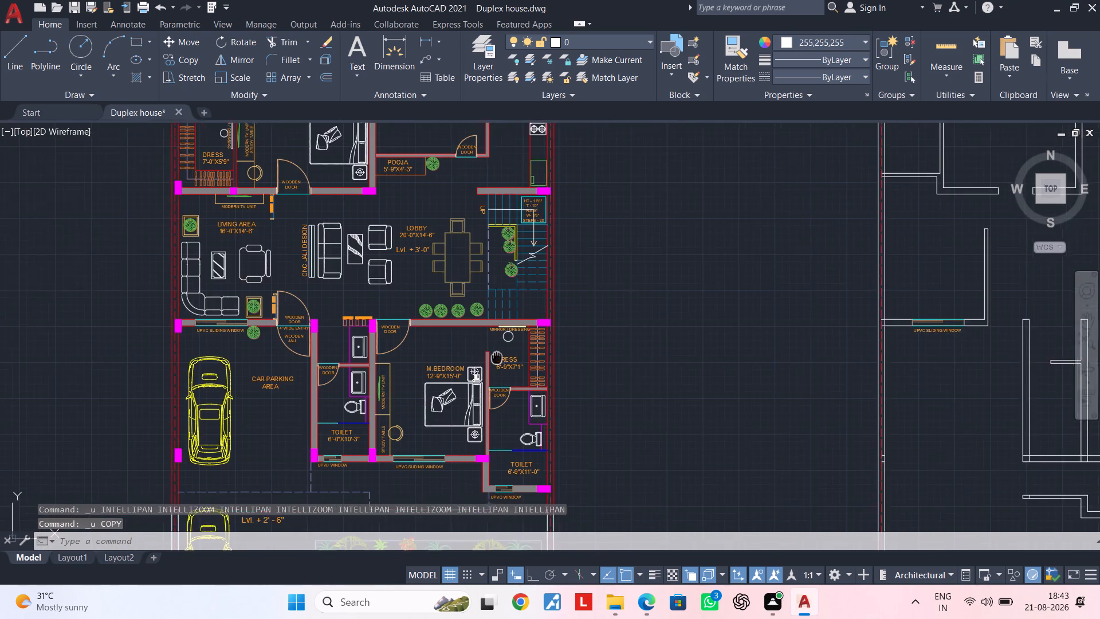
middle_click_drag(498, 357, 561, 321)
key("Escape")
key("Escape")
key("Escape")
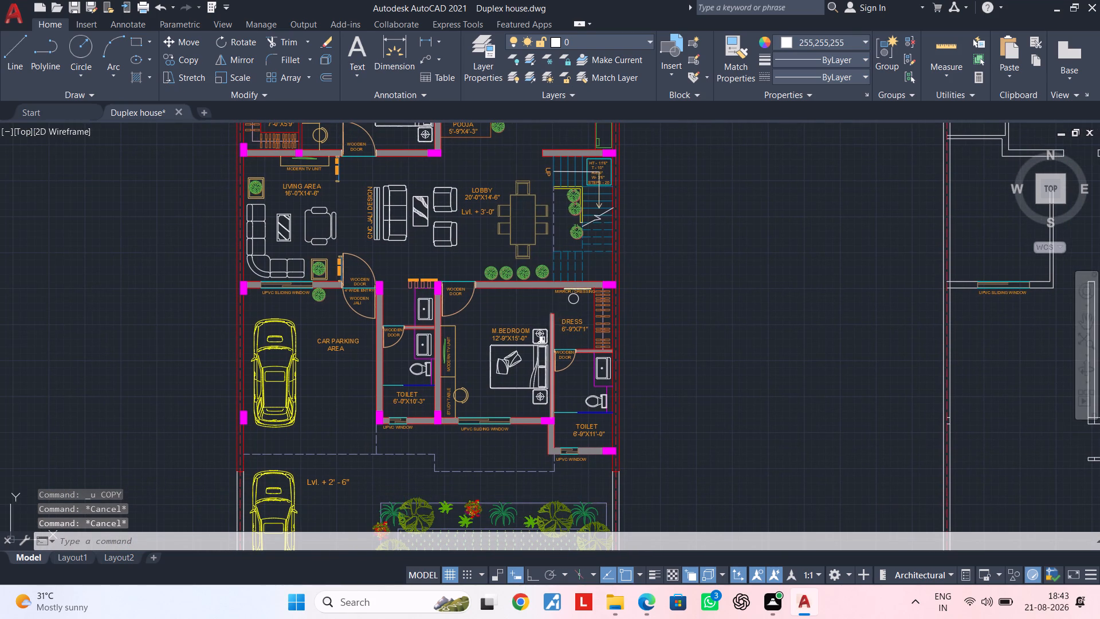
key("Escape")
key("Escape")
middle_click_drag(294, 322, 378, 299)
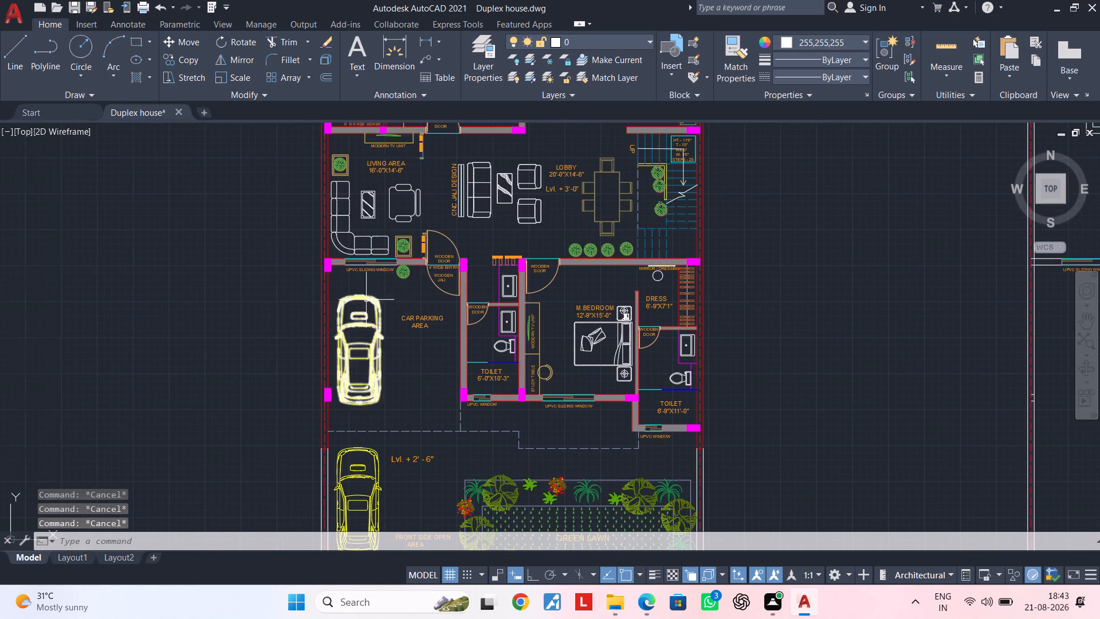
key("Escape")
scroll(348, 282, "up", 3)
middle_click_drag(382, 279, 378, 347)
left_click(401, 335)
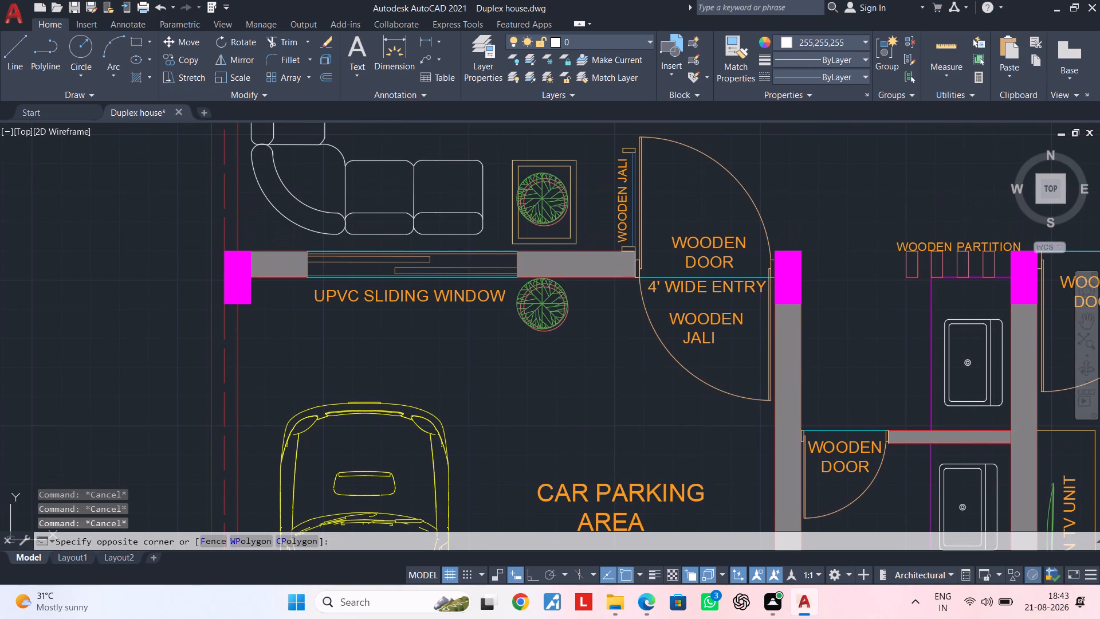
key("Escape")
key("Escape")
Select the wooden partition with its label and the adjoining M.BEDROOM wooden door with its label in the furnished plan.
scroll(393, 319, "down", 3)
middle_click_drag(735, 370, 265, 248)
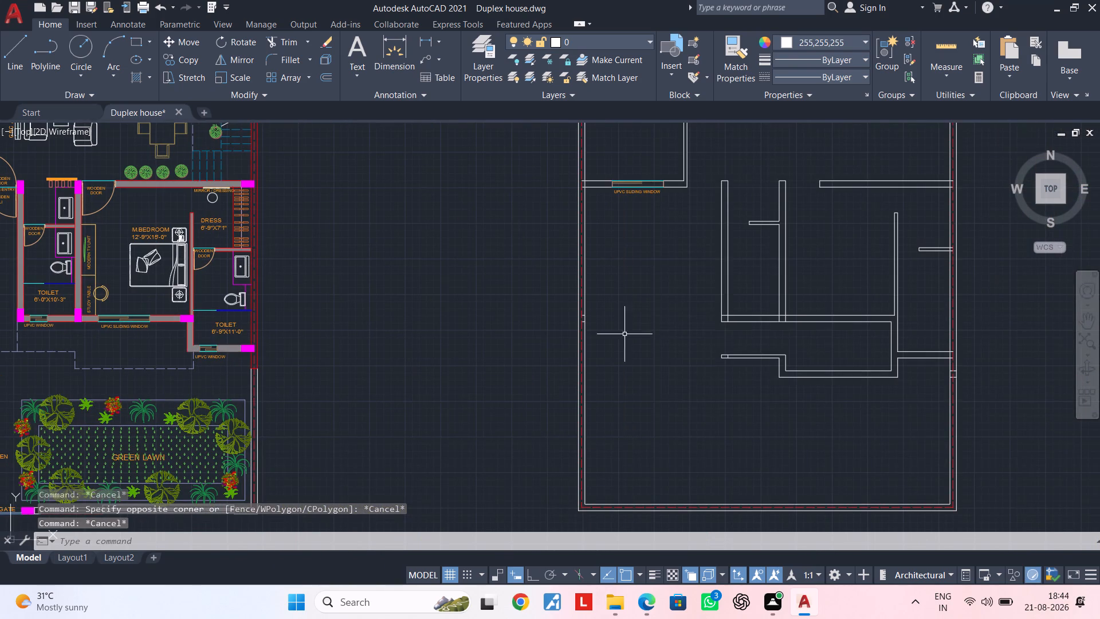
middle_click_drag(630, 324, 681, 412)
middle_click_drag(314, 382, 318, 382)
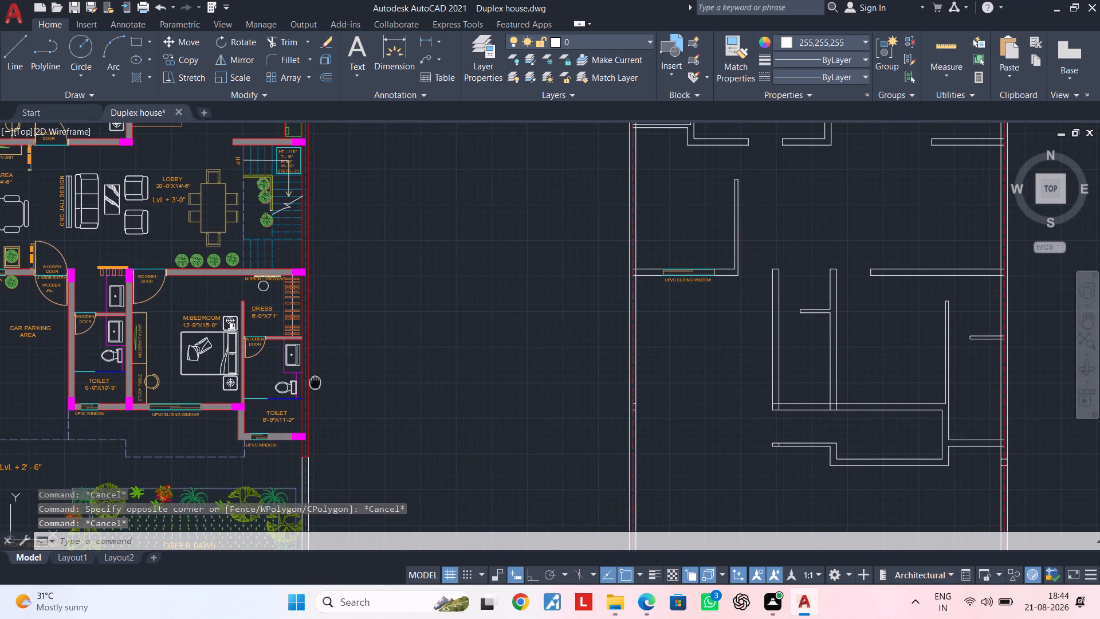
middle_click_drag(318, 382, 461, 382)
scroll(256, 261, "up", 1)
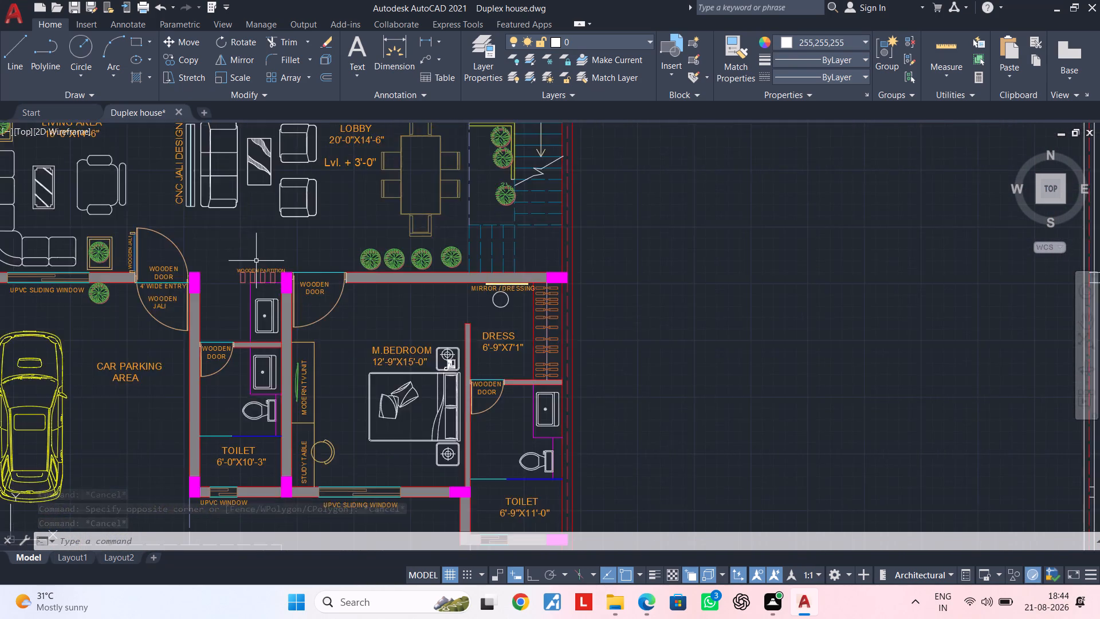
scroll(256, 261, "up", 2)
left_click(210, 263)
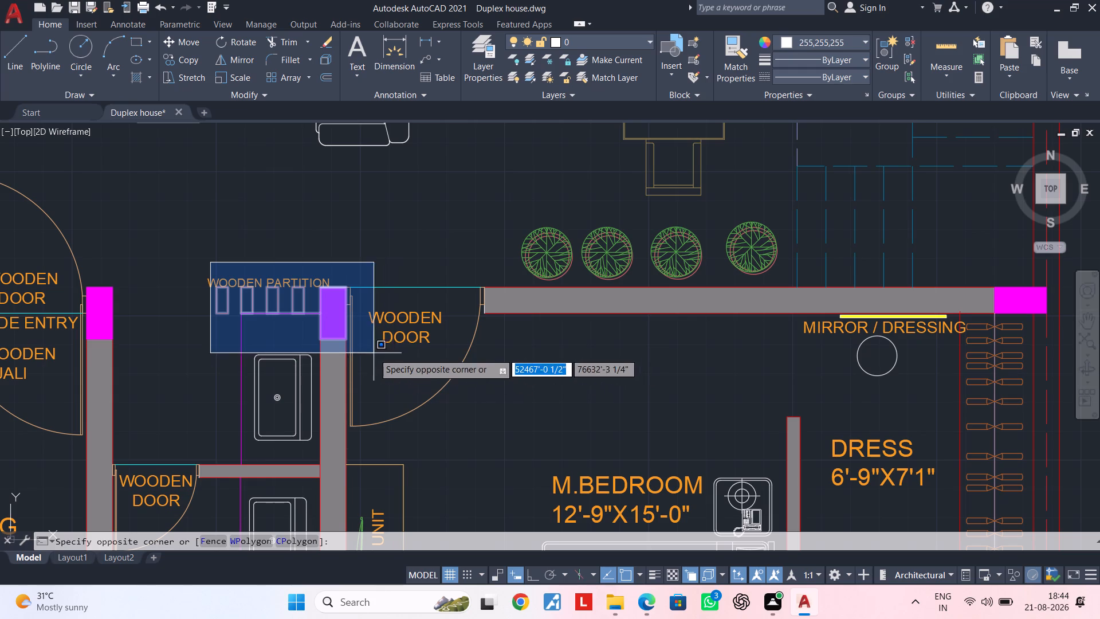
left_click(316, 323)
left_click(334, 284)
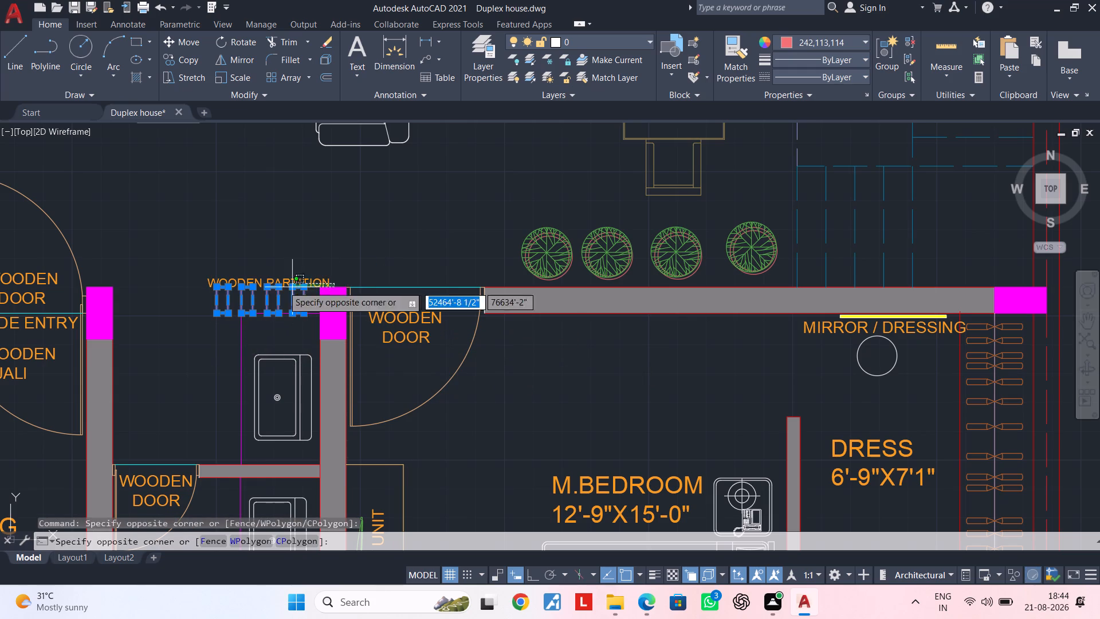
left_click(210, 267)
middle_click_drag(321, 272, 383, 238)
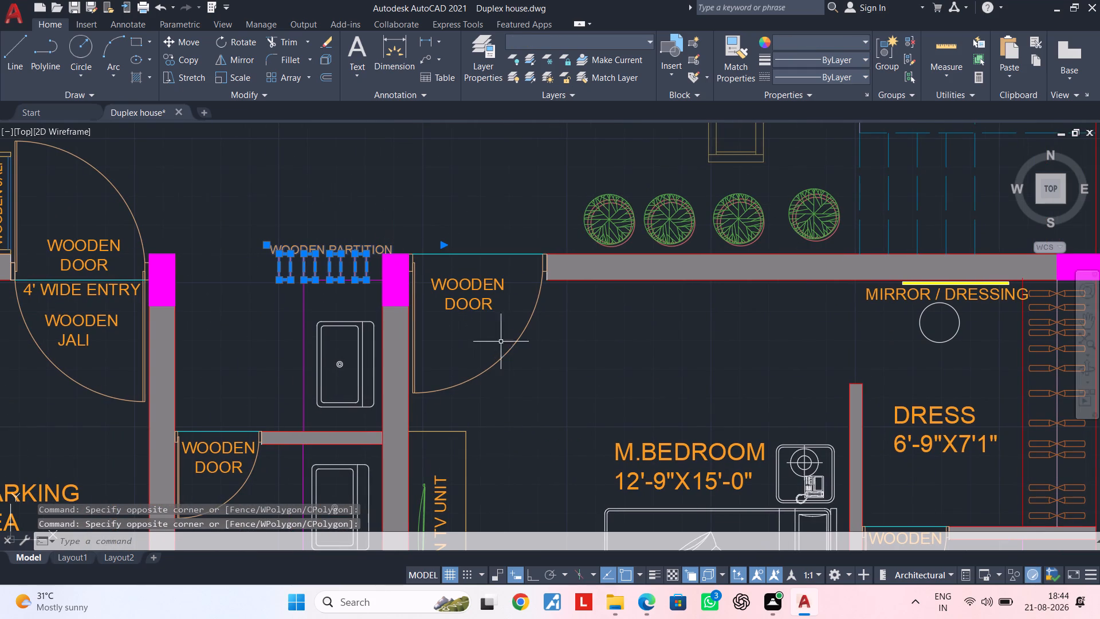
left_click(517, 374)
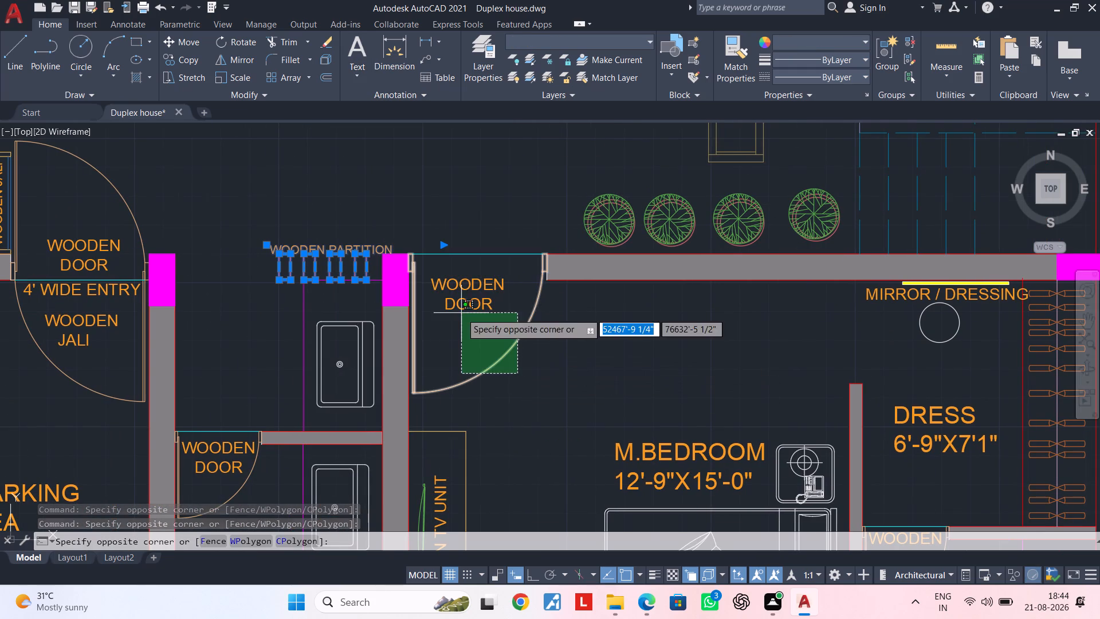
left_click(463, 229)
Add the washbasin below the wooden partition and its two magenta counter lines to the selection.
middle_click_drag(477, 266, 477, 195)
scroll(469, 231, "up", 1)
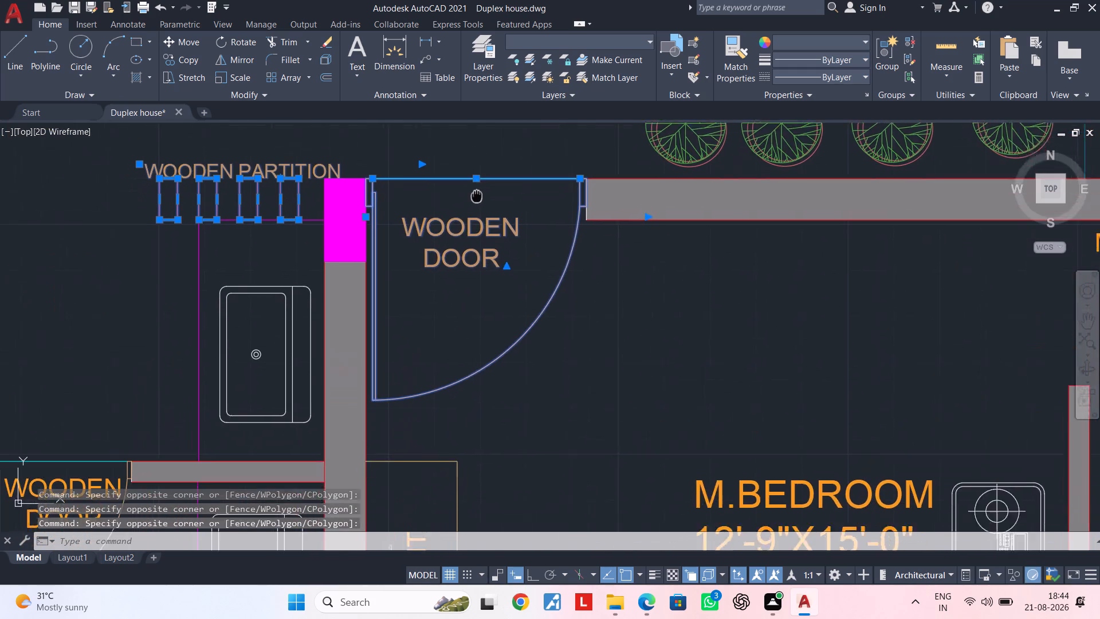
middle_click_drag(477, 195, 515, 166)
middle_click_drag(466, 287, 538, 257)
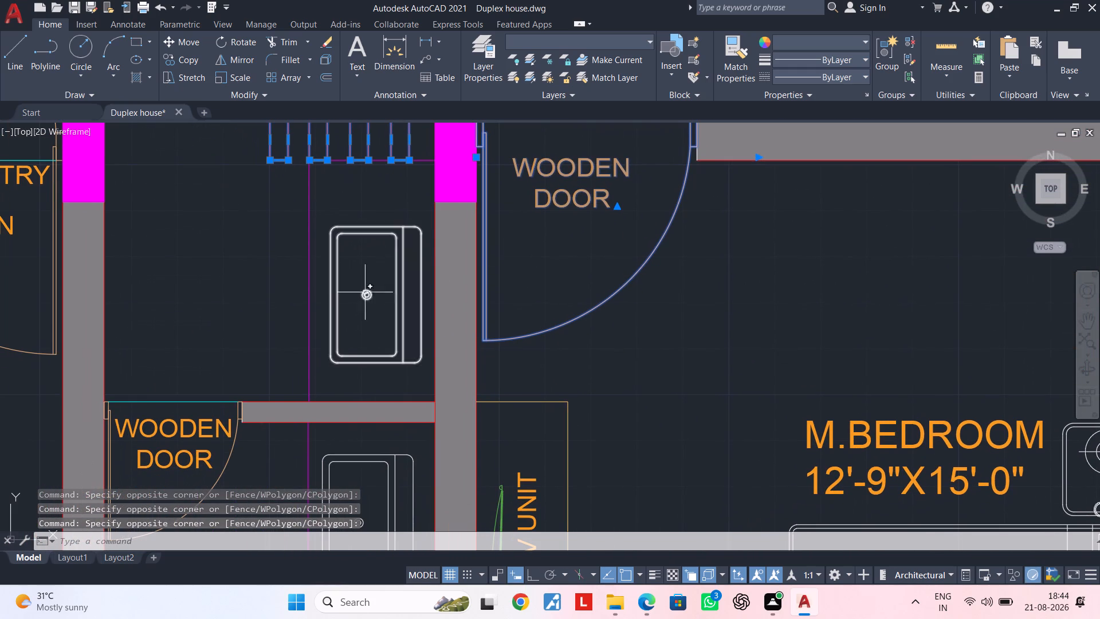
left_click(331, 296)
left_click(308, 287)
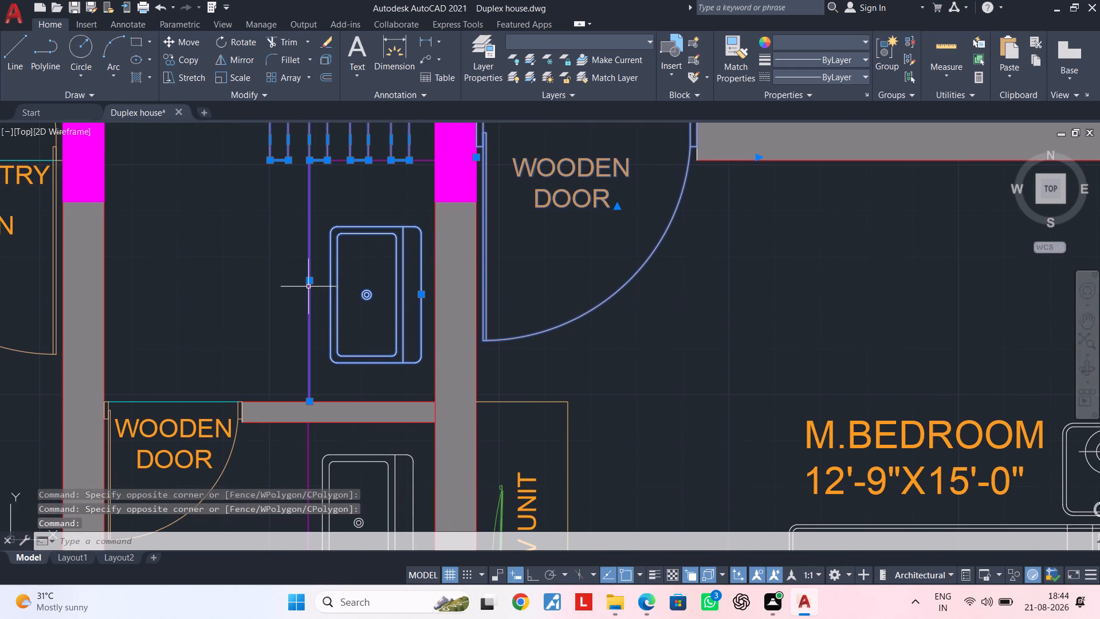
left_click(382, 156)
left_click(381, 169)
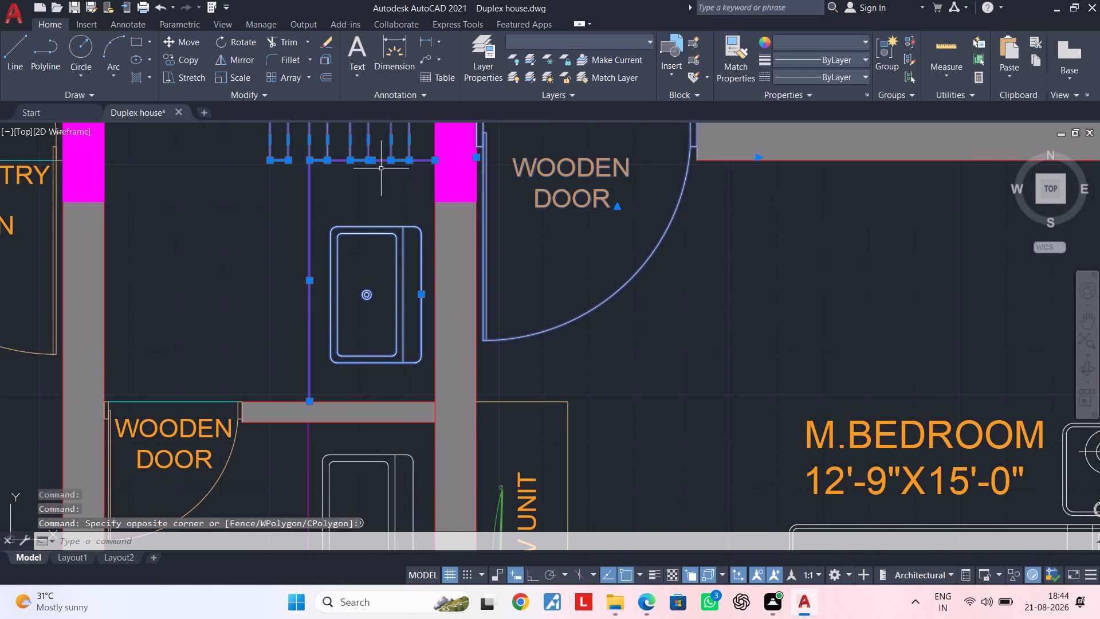
Add the 6'-0"X10'-3" toilet's washbasin, counter lines, WC and the magenta line behind the WC to the selection.
scroll(375, 219, "down", 3)
middle_click_drag(374, 228, 388, 130)
scroll(367, 187, "up", 3)
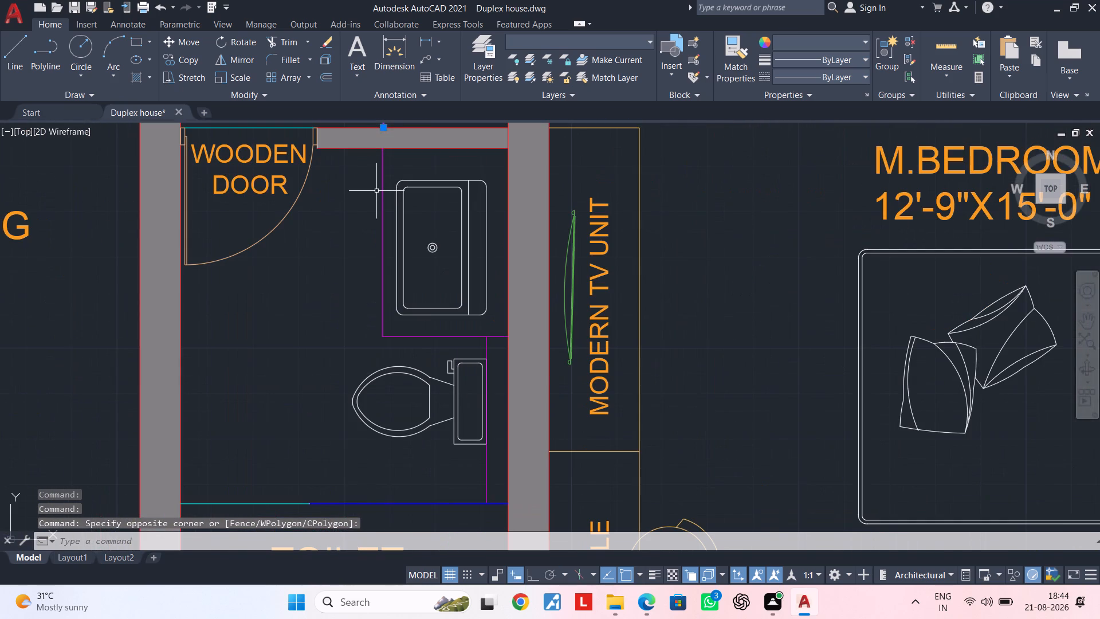
left_click(380, 191)
left_click(449, 175)
left_click(363, 325)
middle_click_drag(427, 363, 433, 341)
left_click(492, 300)
left_click_drag(375, 423, 370, 423)
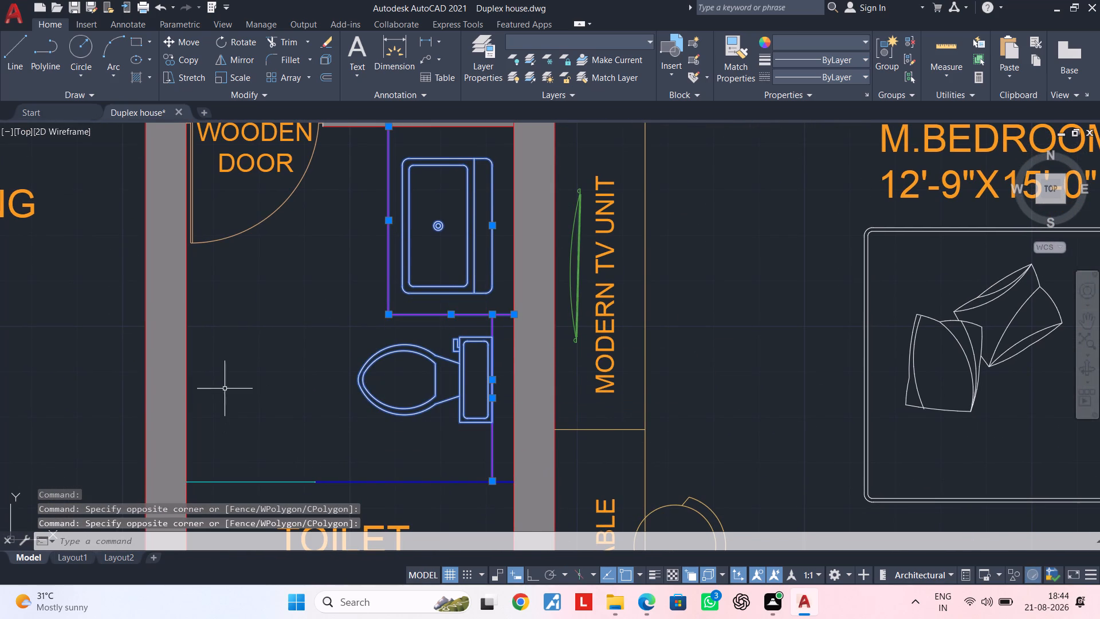
Add the 6'-0"X10'-3" toilet's cyan and blue partition lines and its room label to the selection.
middle_click_drag(273, 355, 394, 329)
left_click_drag(409, 386, 408, 398)
left_click(357, 474)
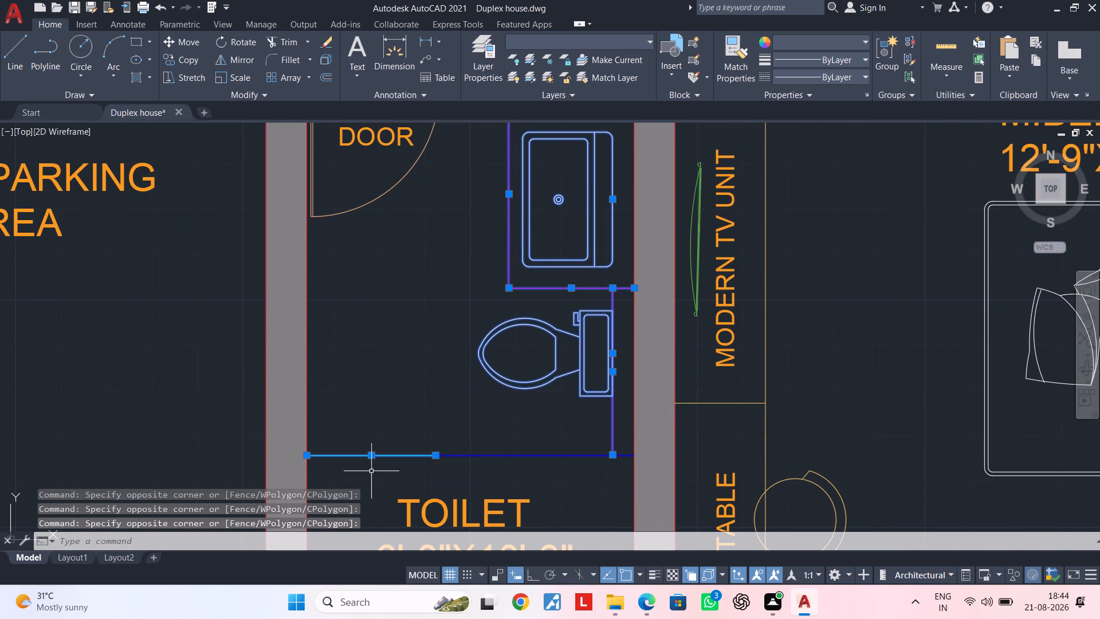
left_click(484, 445)
left_click(459, 467)
left_click_drag(540, 500, 520, 503)
left_click(484, 508)
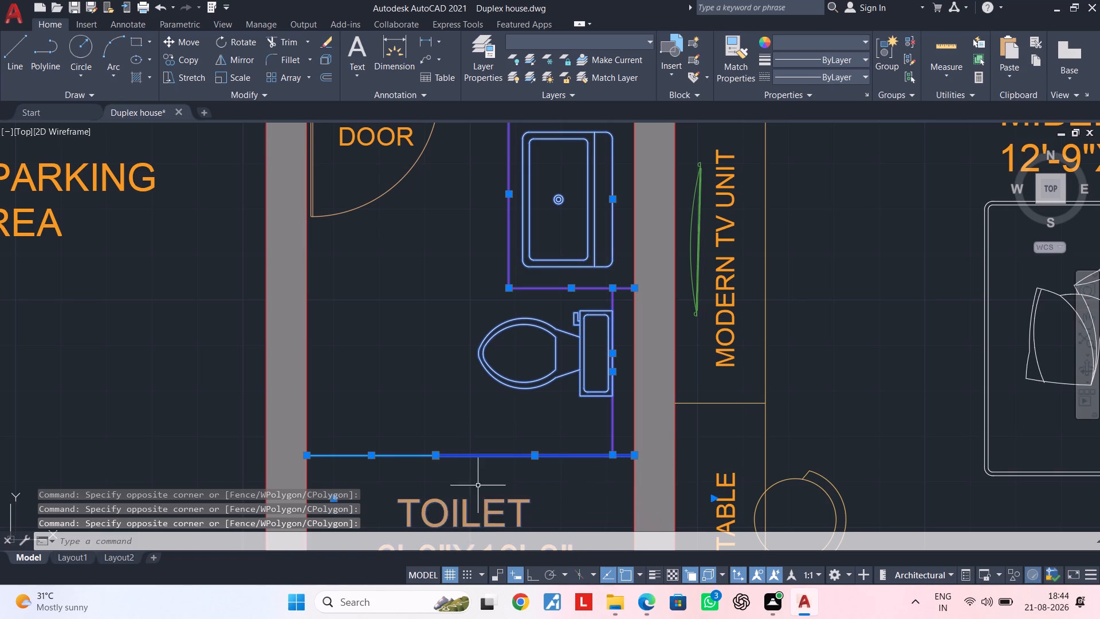
Add the 6'-0"X10'-3" toilet's wooden door and its label to the selection.
scroll(478, 469, "down", 1)
middle_click_drag(478, 438, 478, 500)
left_click(450, 452)
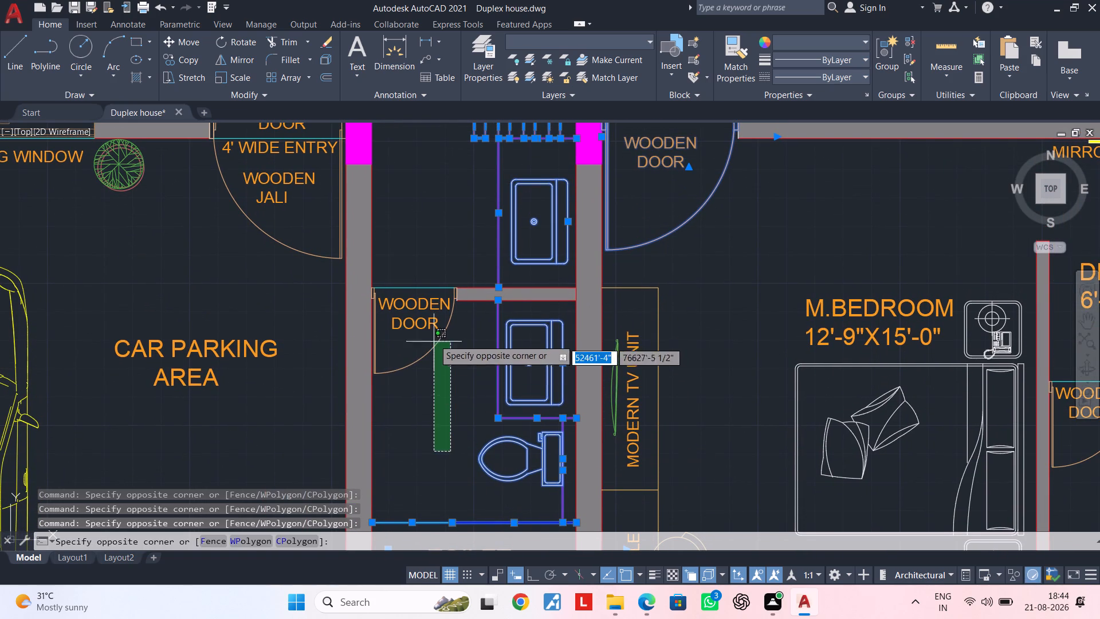
left_click(414, 271)
Add the 4' wide entry's wooden door and wooden jali, with their labels, to the selection.
scroll(415, 291, "down", 3)
middle_click_drag(421, 298, 425, 347)
scroll(402, 335, "up", 3)
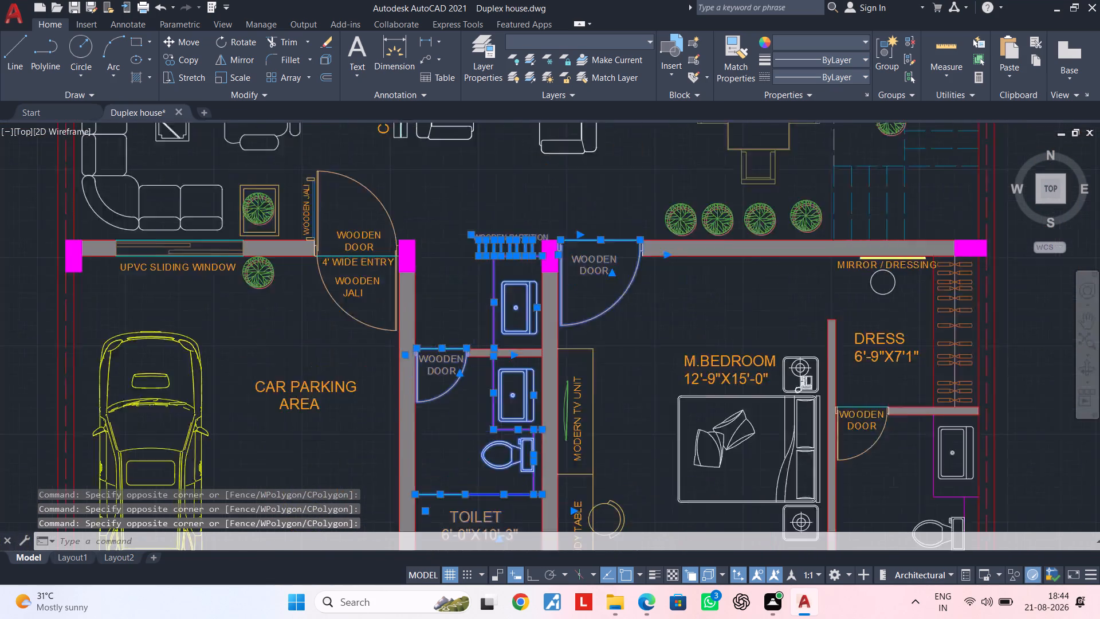
middle_click_drag(354, 340, 384, 417)
left_click(386, 417)
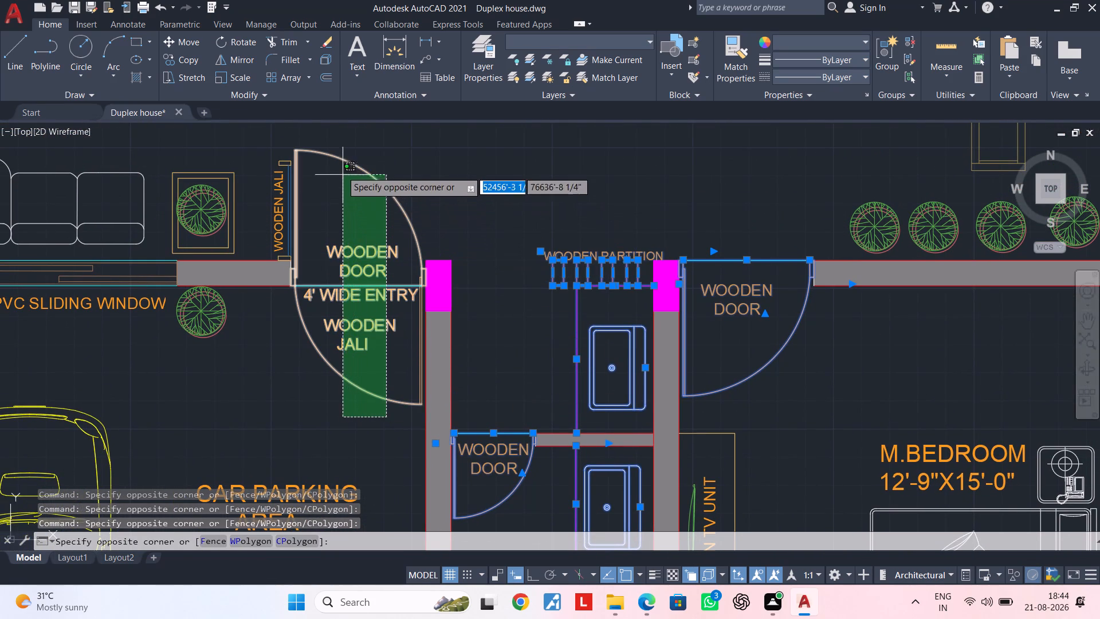
left_click(333, 149)
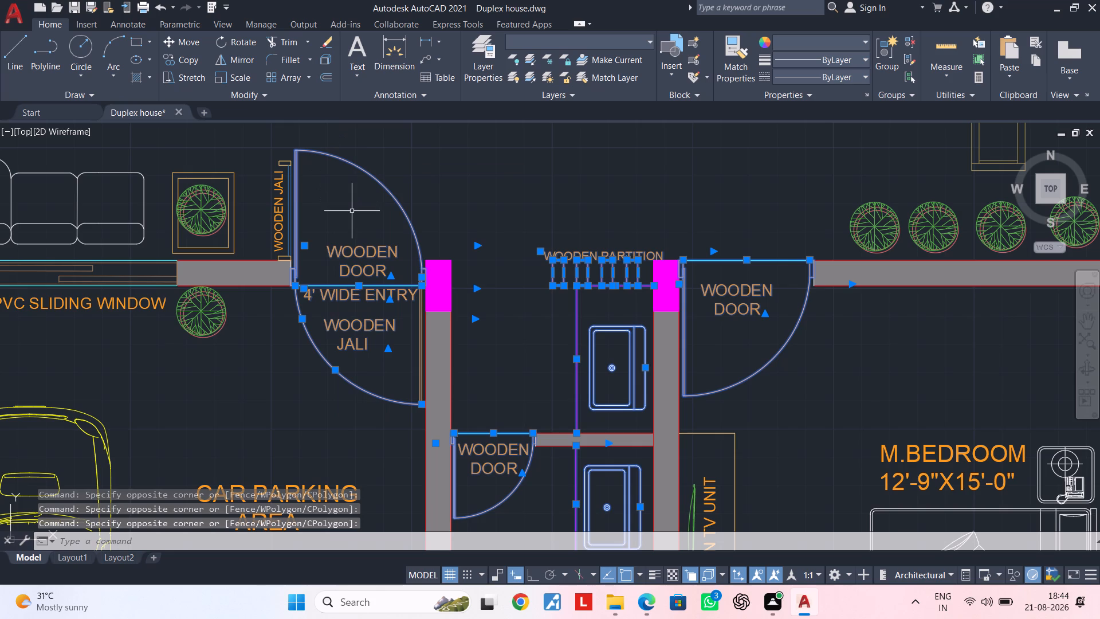
scroll(417, 334, "up", 4)
left_click(437, 326)
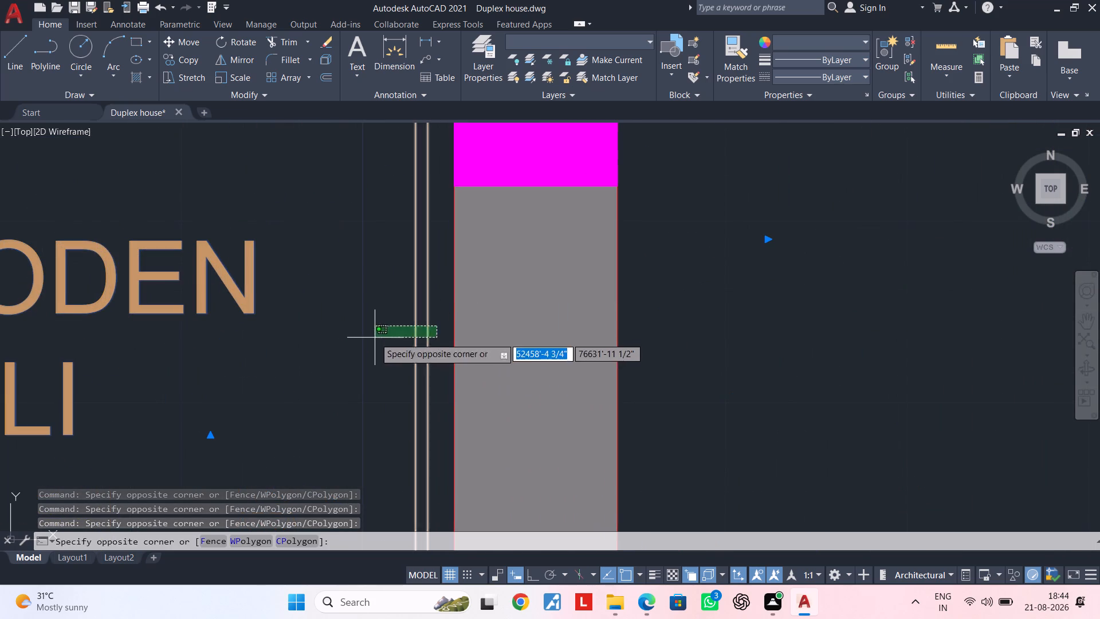
left_click(375, 338)
Add the UPVC window below the 6'-0"X10'-3" toilet and its label to the selection.
scroll(372, 338, "down", 3)
middle_click_drag(336, 319, 442, 209)
scroll(424, 252, "down", 2)
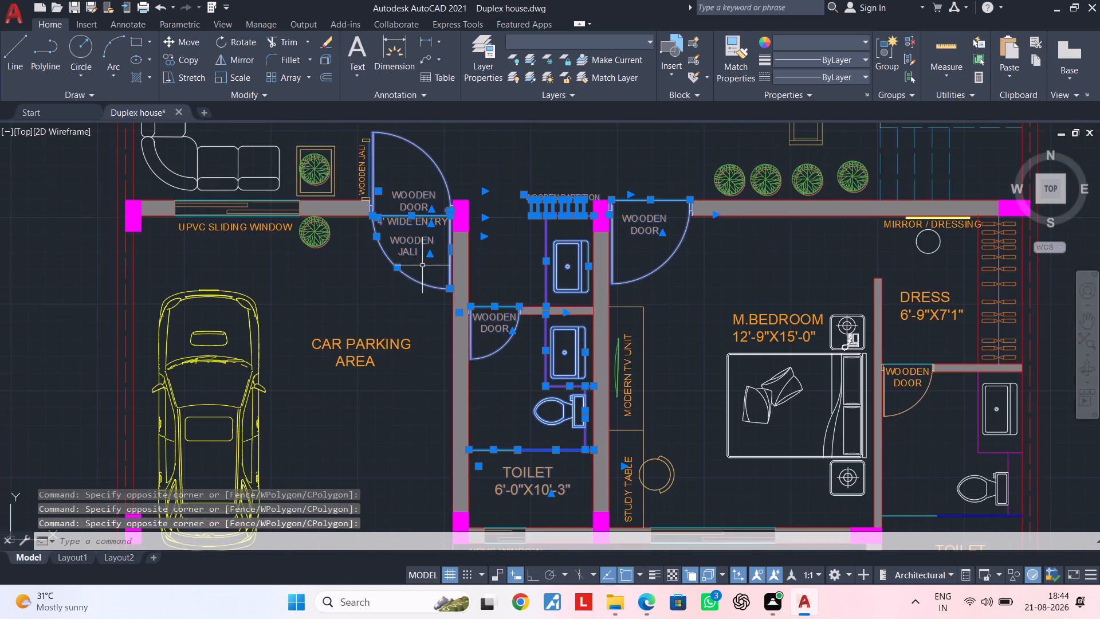
middle_click_drag(420, 269, 406, 209)
middle_click_drag(502, 309, 434, 187)
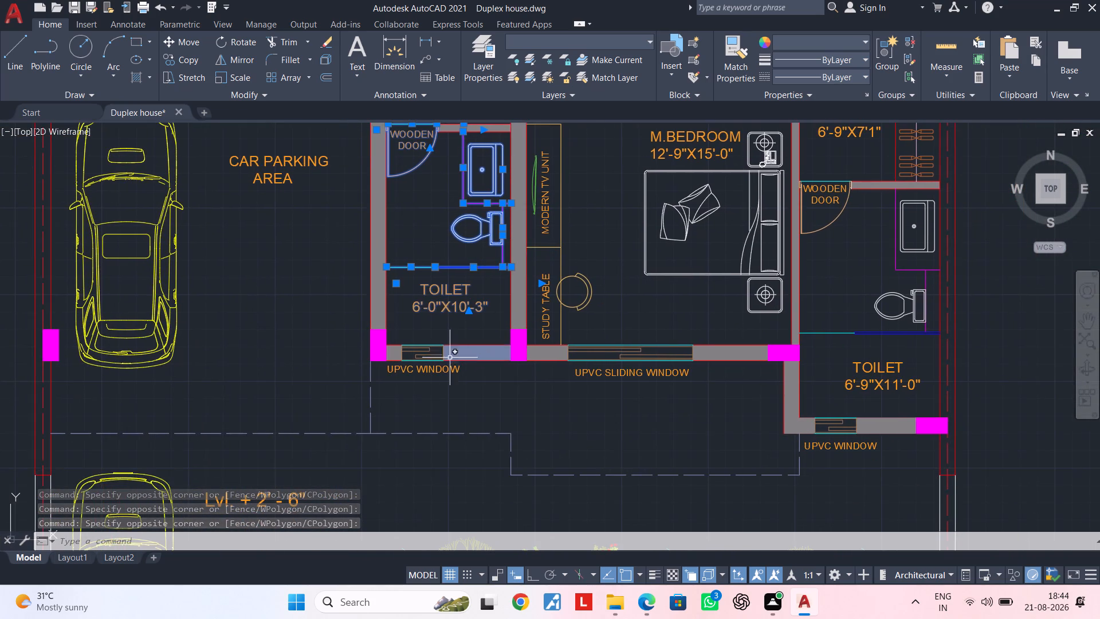
scroll(439, 382, "up", 3)
left_click(435, 385)
left_click(384, 226)
Add the M.BEDROOM UPVC sliding window and the 6'-9"X11'-0" toilet's UPVC window, with their labels, to the selection.
scroll(502, 365, "down", 2)
middle_click_drag(631, 401, 615, 400)
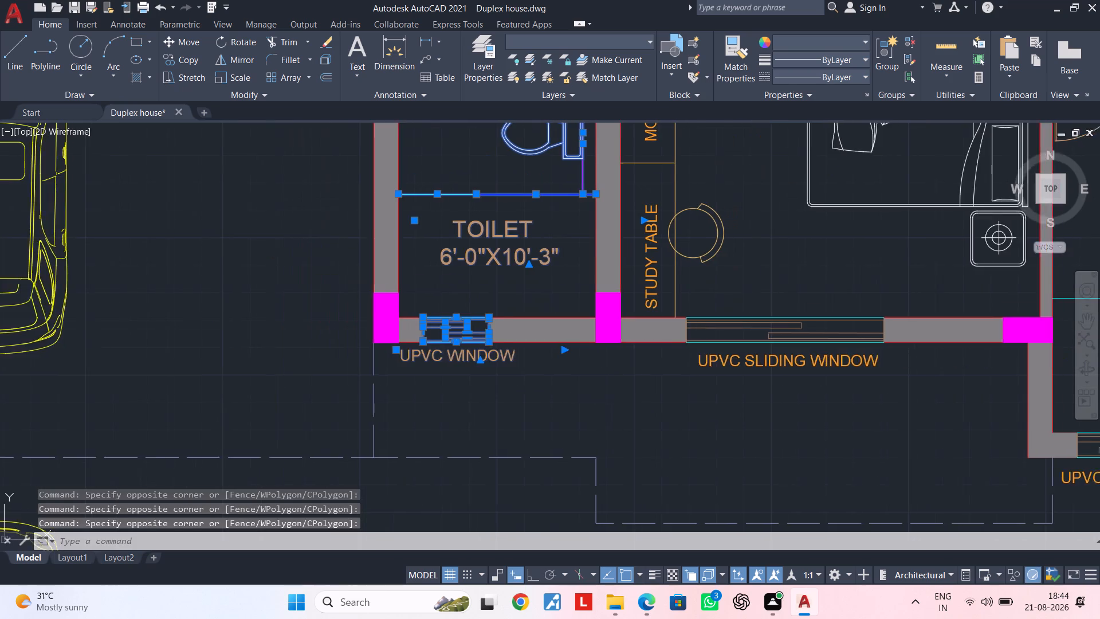
middle_click_drag(615, 400, 399, 385)
left_click_drag(571, 383, 569, 378)
left_click(547, 289)
middle_click_drag(597, 356, 379, 359)
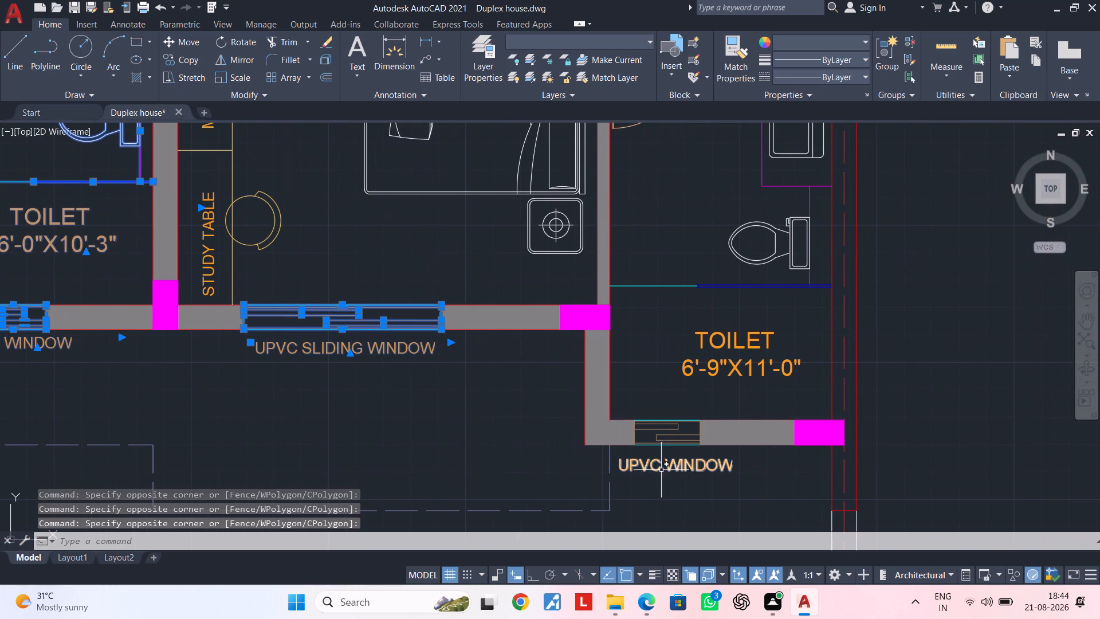
left_click(671, 479)
left_click(662, 421)
Add the 6'-9"X11'-0" toilet's room label, partition lines, WC, washbasin and magenta counter lines to the selection.
middle_click_drag(702, 363, 664, 420)
left_click(722, 448)
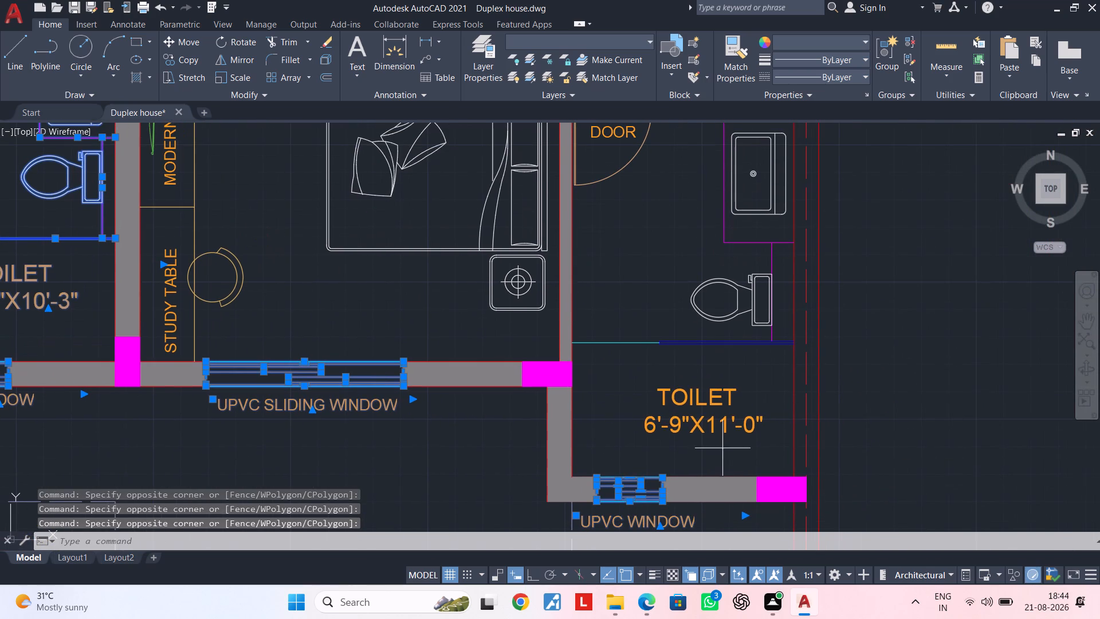
scroll(648, 257, "down", 1)
middle_click_drag(648, 257, 634, 369)
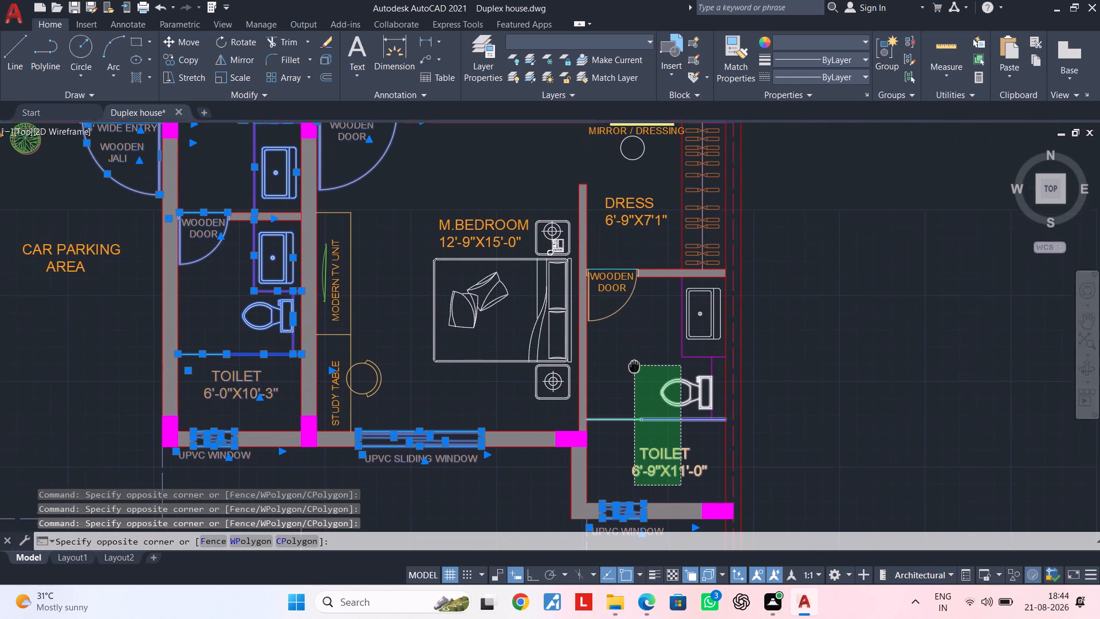
middle_click_drag(634, 369, 634, 371)
left_click(620, 347)
scroll(712, 386, "up", 3)
left_click(712, 379)
left_click(596, 183)
scroll(582, 207, "down", 1)
middle_click_drag(586, 246, 553, 411)
left_click(583, 342)
left_click(520, 366)
middle_click_drag(516, 376, 524, 504)
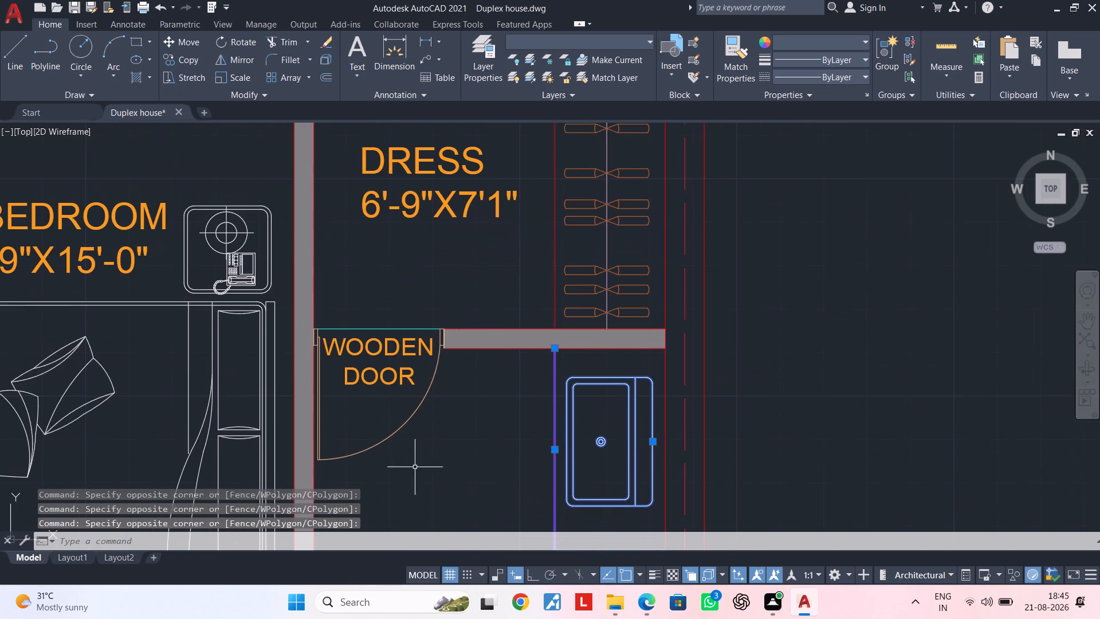
Add the wooden door between the dress and the 6'-9"X11'-0" toilet, with its label, to the selection.
left_click_drag(411, 457, 411, 452)
left_click(382, 283)
middle_click_drag(439, 281, 411, 424)
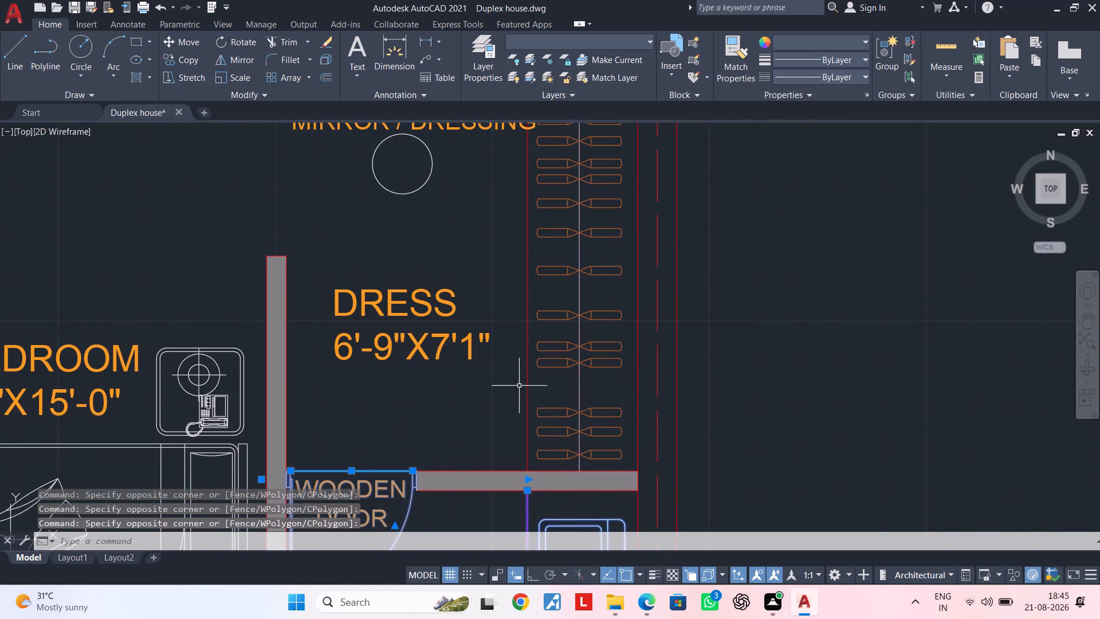
Add the DRESS 6'-9"X7'1" label and the mirror/dressing unit with its label and stool circle to the selection.
middle_click_drag(493, 392, 488, 432)
left_click_drag(474, 429, 470, 424)
left_click(332, 264)
middle_click_drag(337, 272, 362, 383)
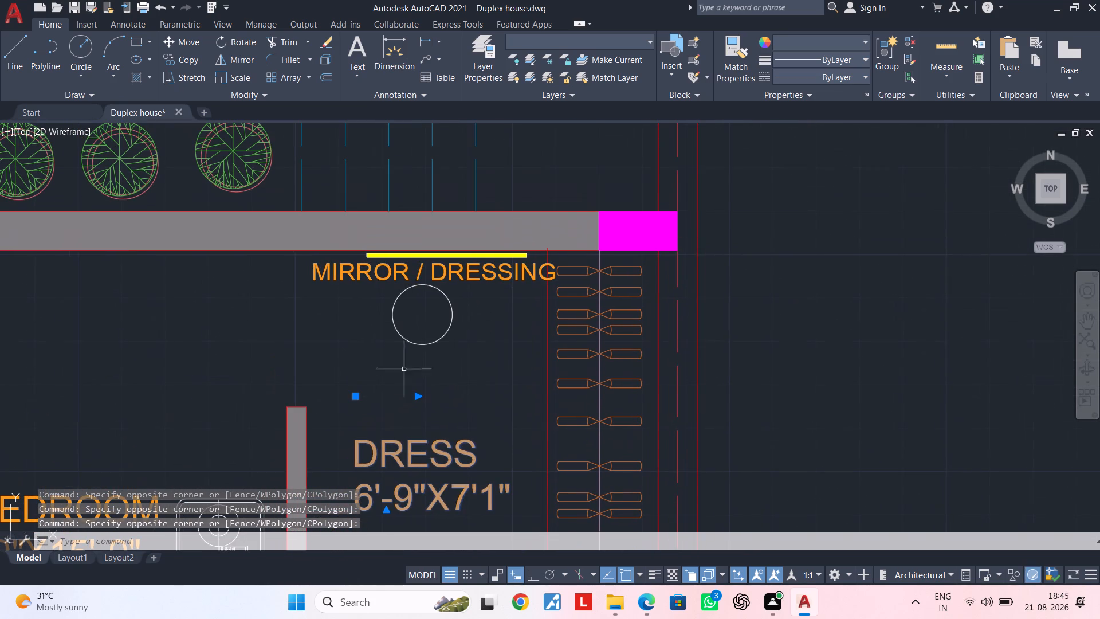
left_click(422, 359)
scroll(405, 259, "up", 3)
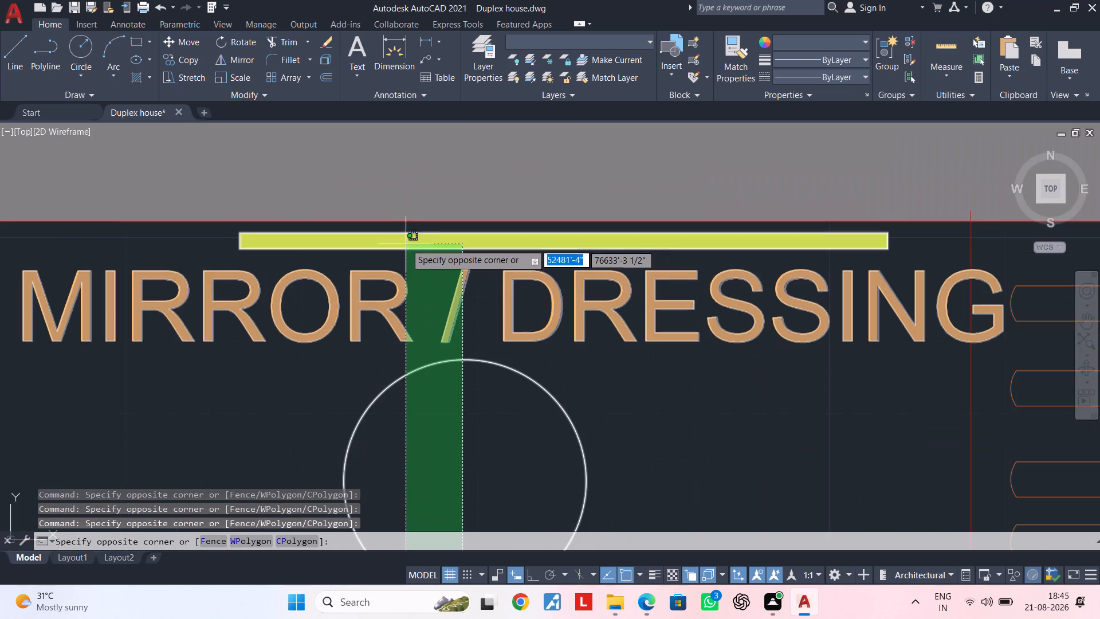
left_click(402, 228)
scroll(394, 280, "down", 5)
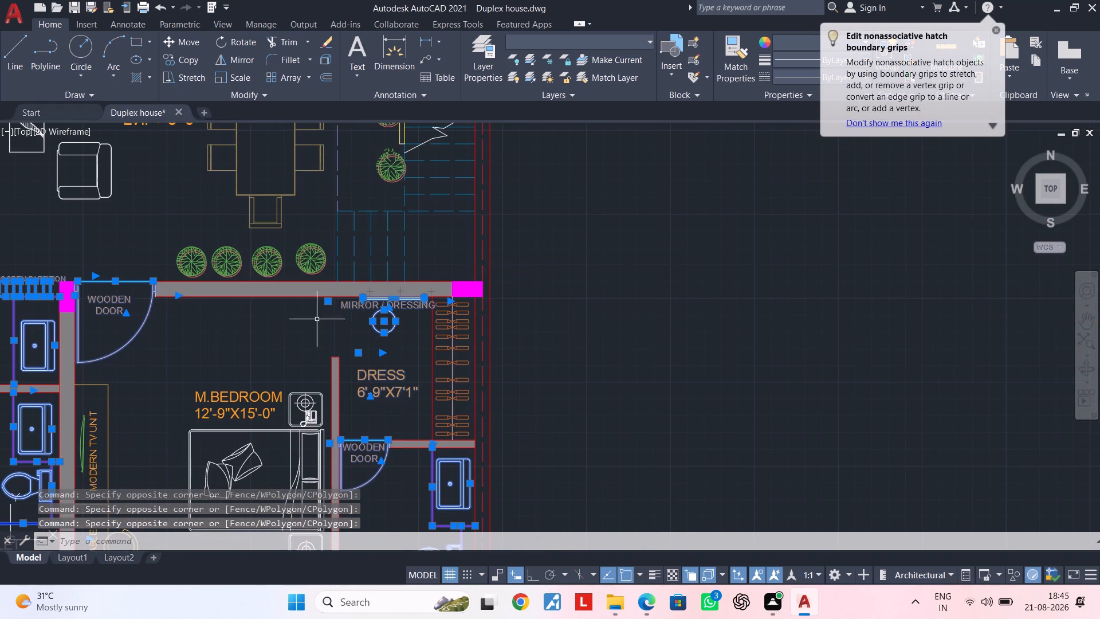
Copy the selected objects from the column corner beside the M.BEDROOM wooden door to the matching wall corner in the new plan.
middle_click_drag(301, 318, 588, 303)
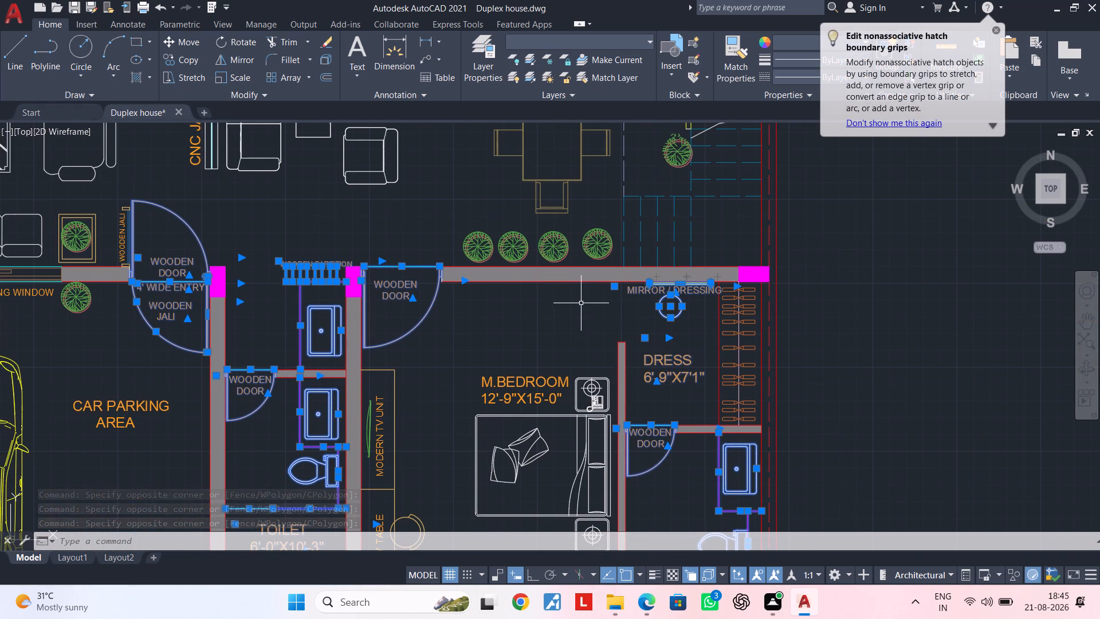
type("CO")
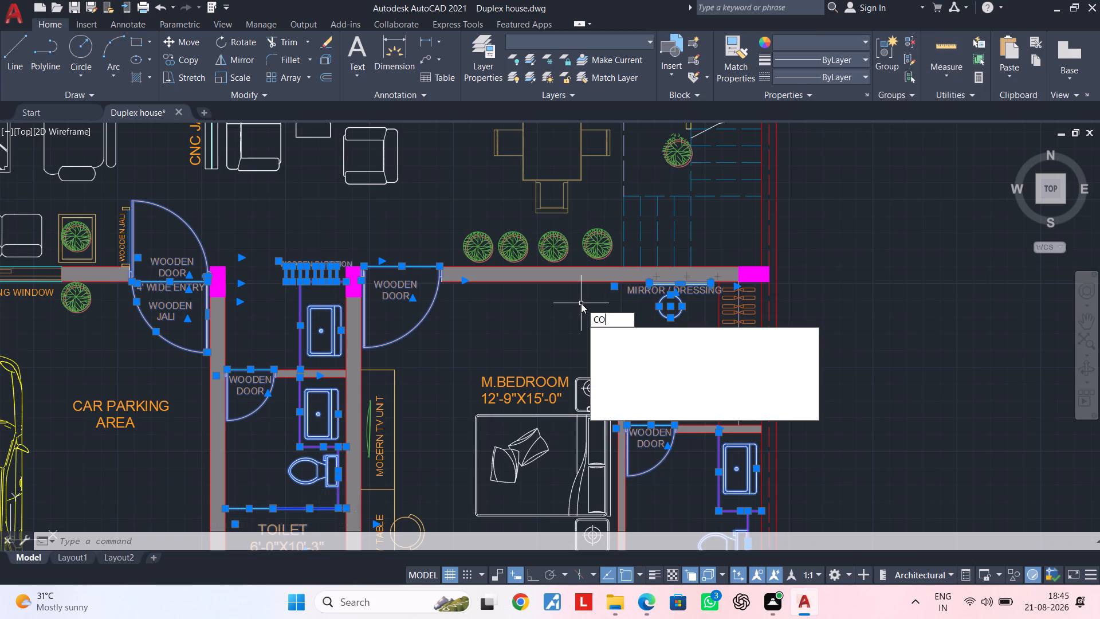
key("space")
scroll(522, 354, "down", 1)
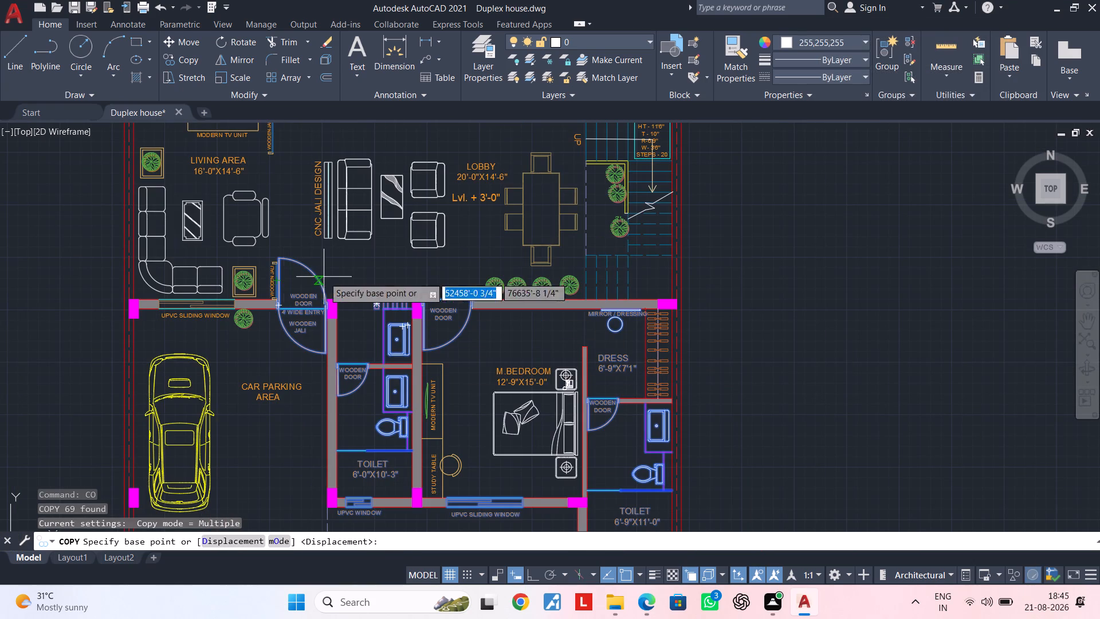
scroll(421, 299, "up", 3)
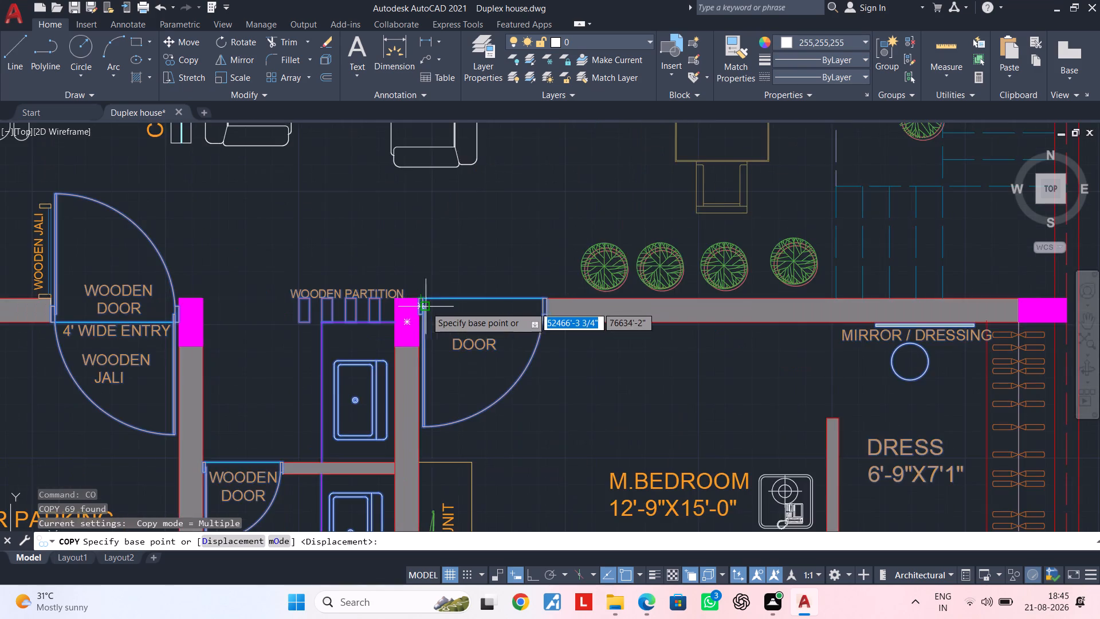
scroll(433, 316, "up", 1)
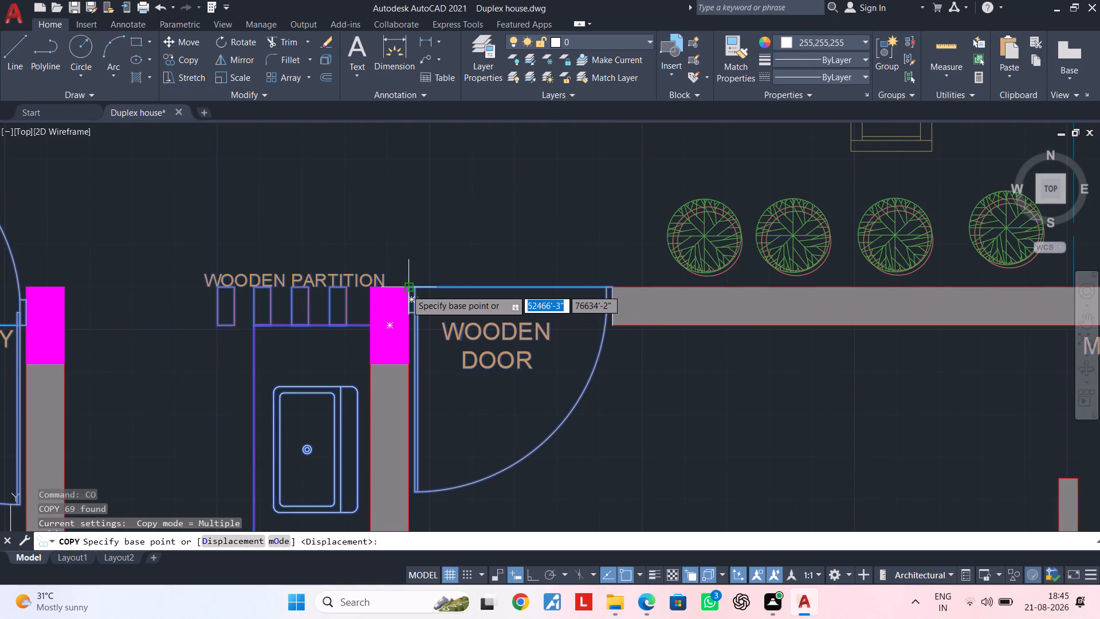
left_click(406, 289)
scroll(987, 304, "down", 3)
middle_click_drag(1023, 301, 188, 322)
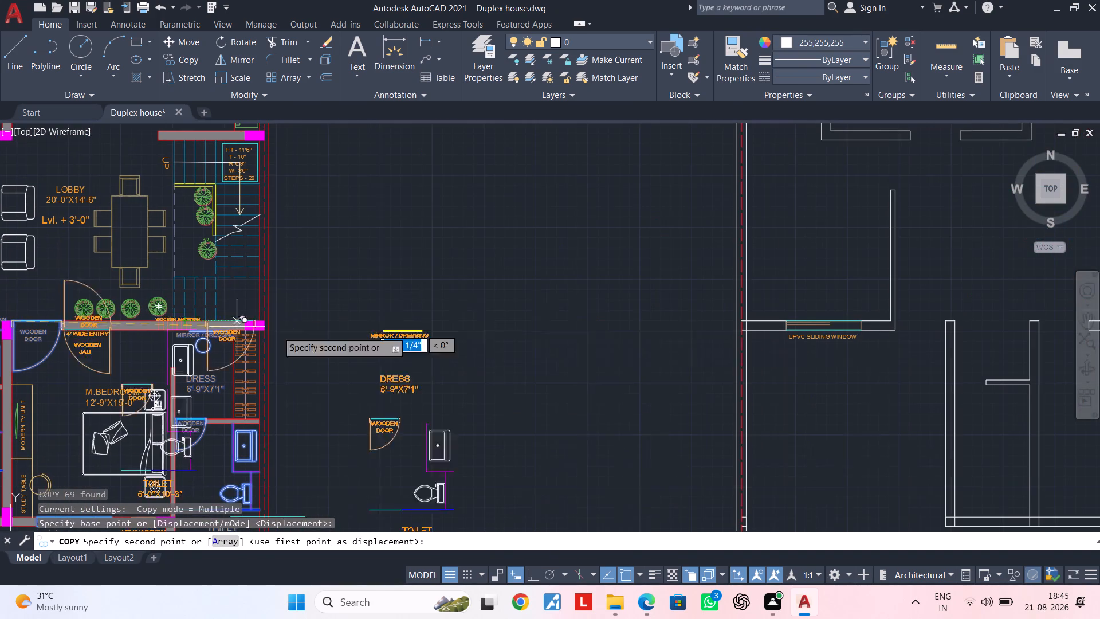
middle_click_drag(736, 339, 278, 340)
scroll(580, 318, "up", 2)
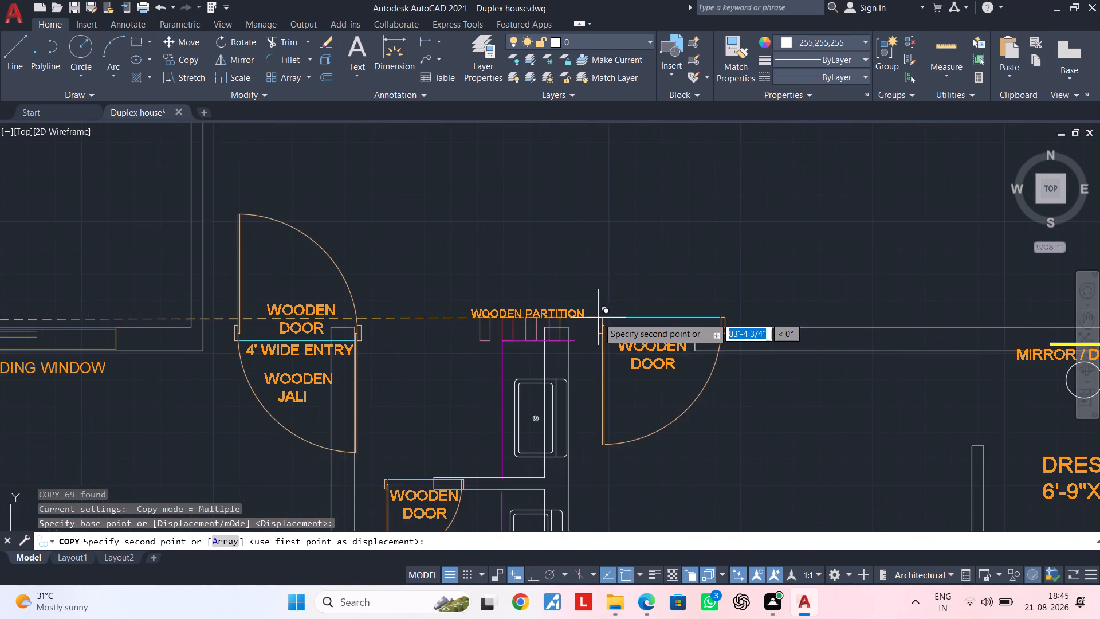
scroll(589, 323, "up", 2)
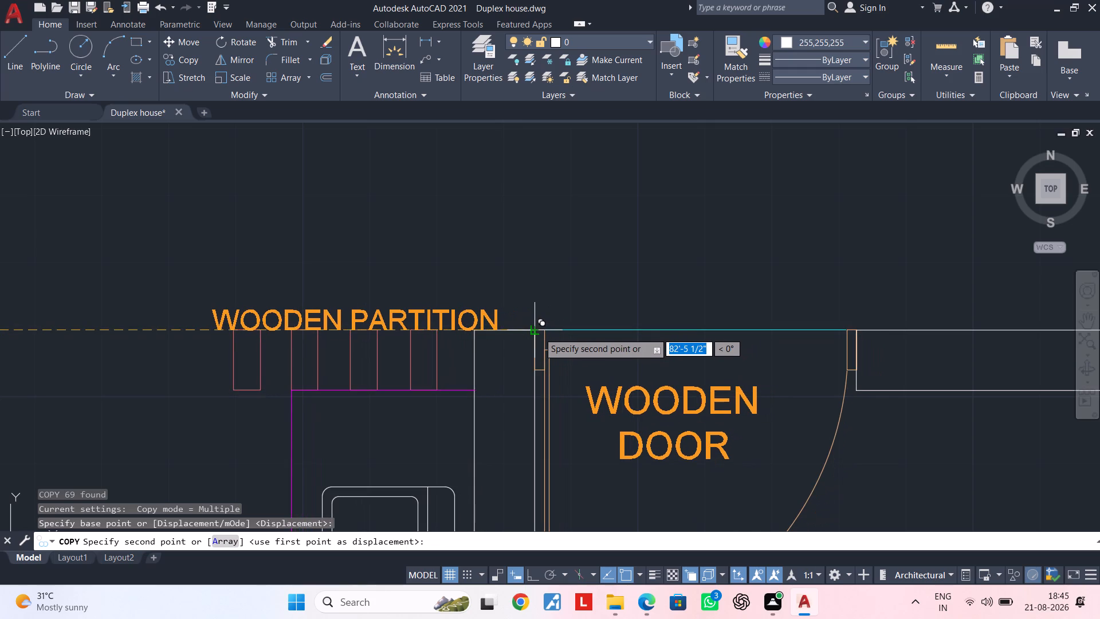
left_click(539, 332)
scroll(674, 399, "down", 2)
middle_click_drag(713, 410, 626, 281)
scroll(670, 317, "down", 2)
middle_click_drag(677, 323, 563, 249)
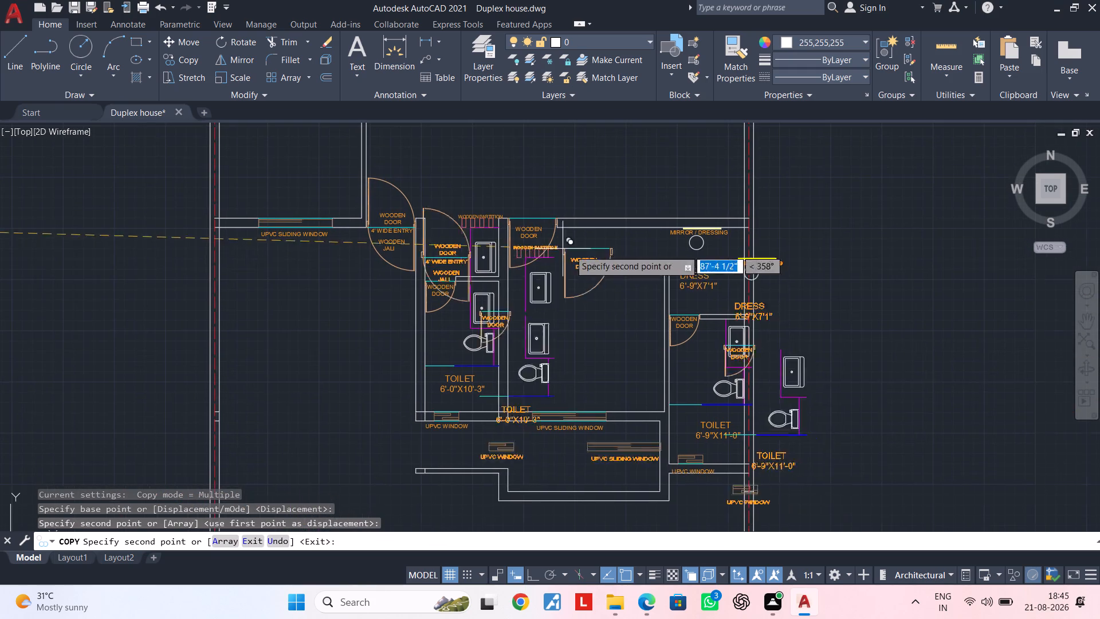
key("Escape")
key("Escape")
key("Escape")
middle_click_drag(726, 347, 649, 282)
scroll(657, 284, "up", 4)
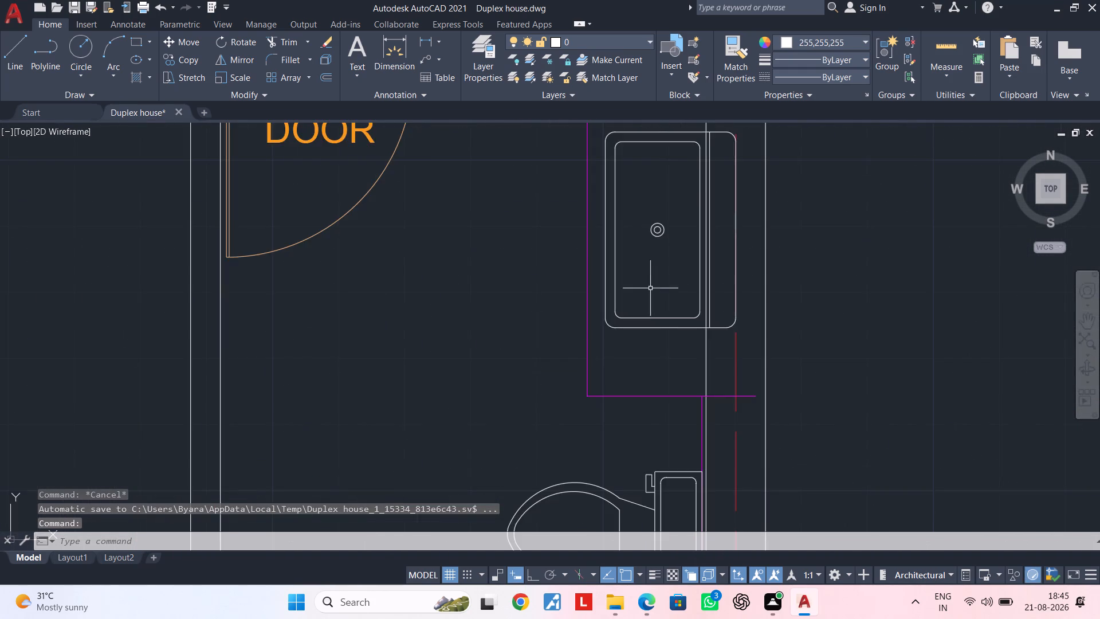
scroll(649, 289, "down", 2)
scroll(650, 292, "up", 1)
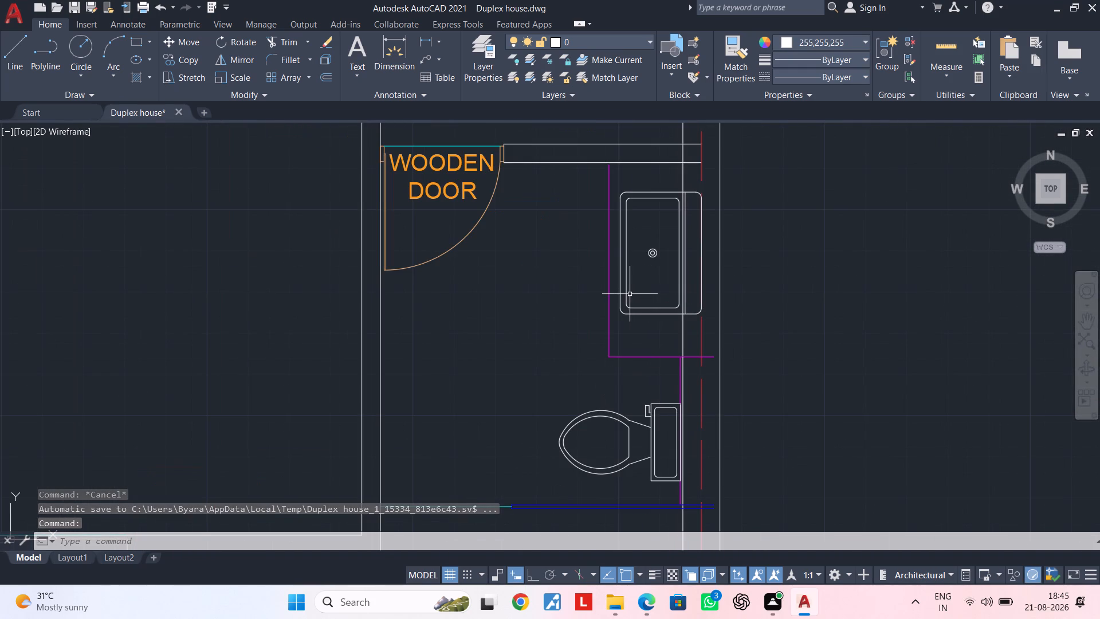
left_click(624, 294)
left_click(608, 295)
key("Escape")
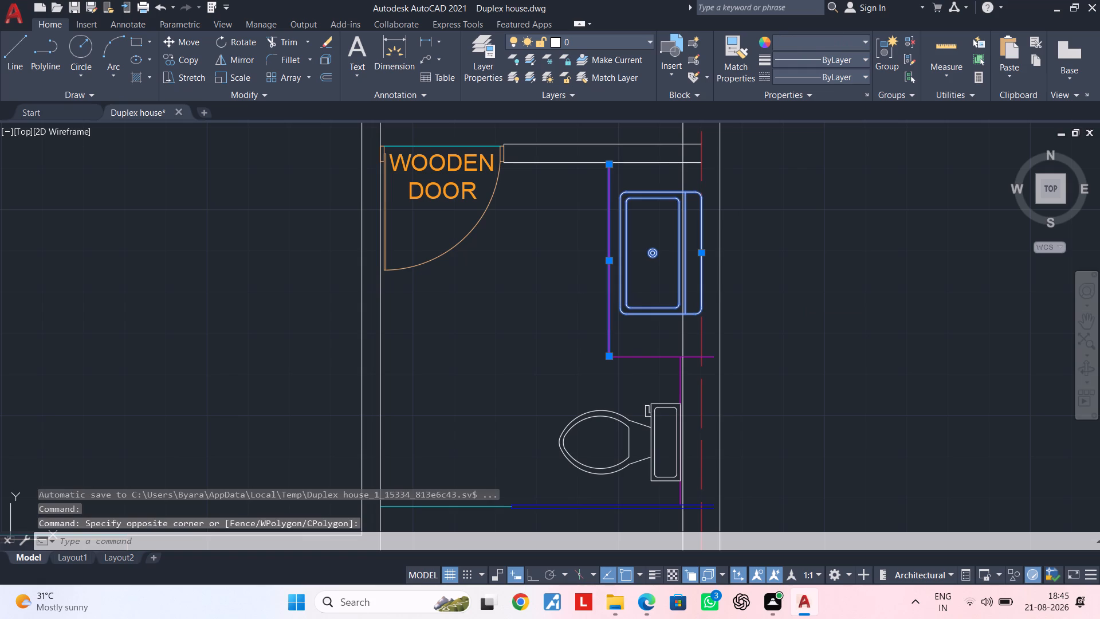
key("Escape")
Move the 6'-9"X11'-0" toilet's washbasin, WC, magenta counter lines and blue and cyan partition lines so their outer ends meet the inner wall face.
scroll(652, 301, "down", 2)
middle_click_drag(655, 302, 759, 254)
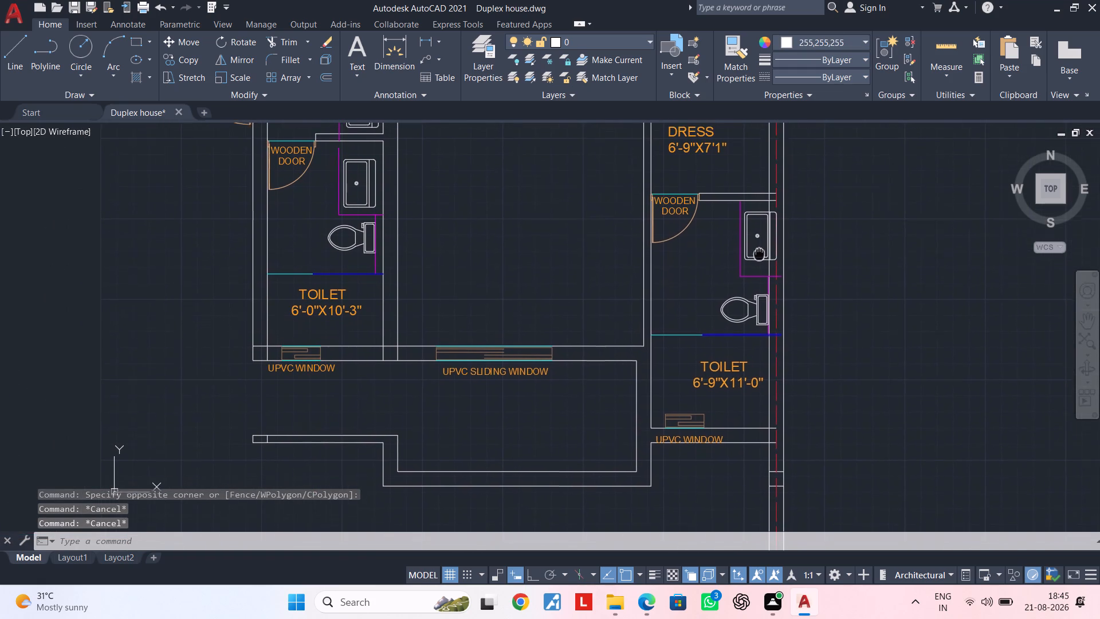
middle_click_drag(759, 254, 767, 220)
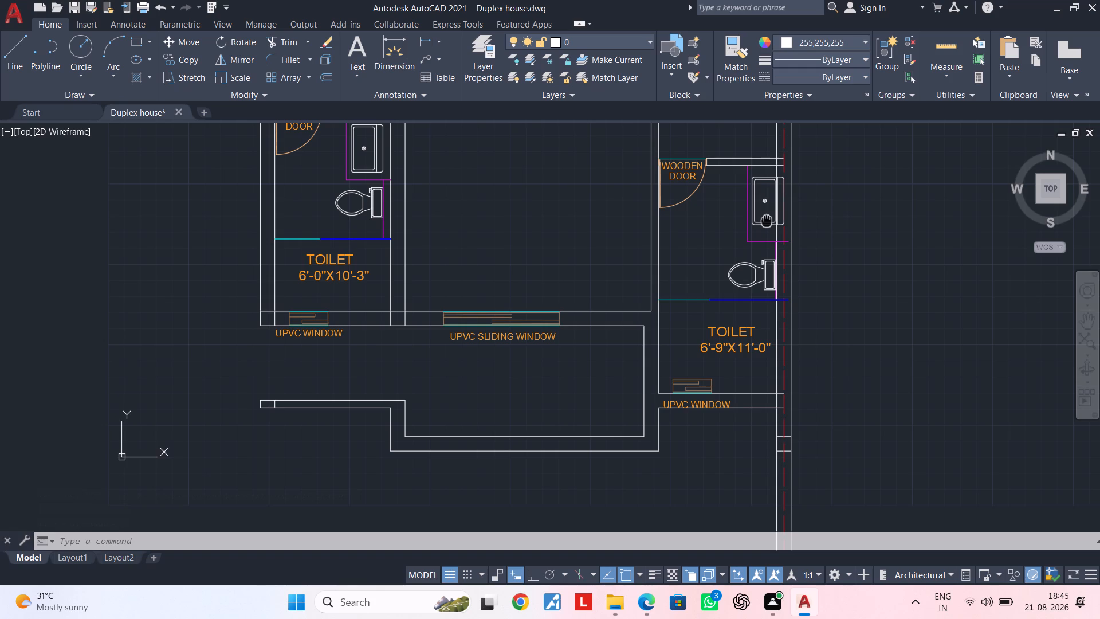
middle_click_drag(767, 220, 739, 292)
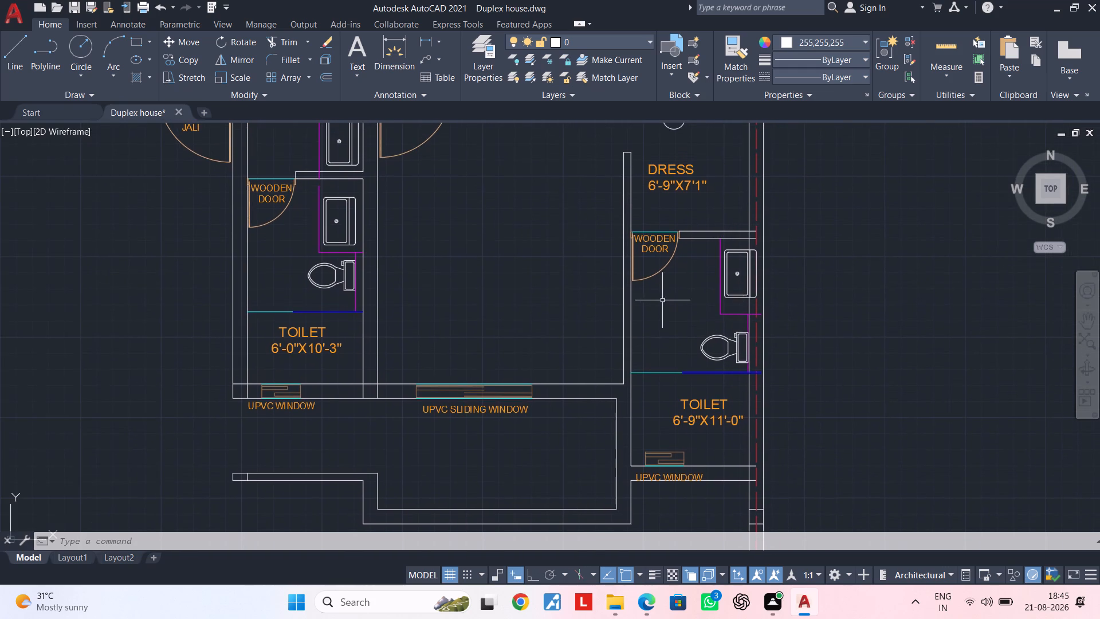
scroll(652, 287, "up", 4)
scroll(628, 263, "down", 3)
middle_click_drag(639, 266, 598, 319)
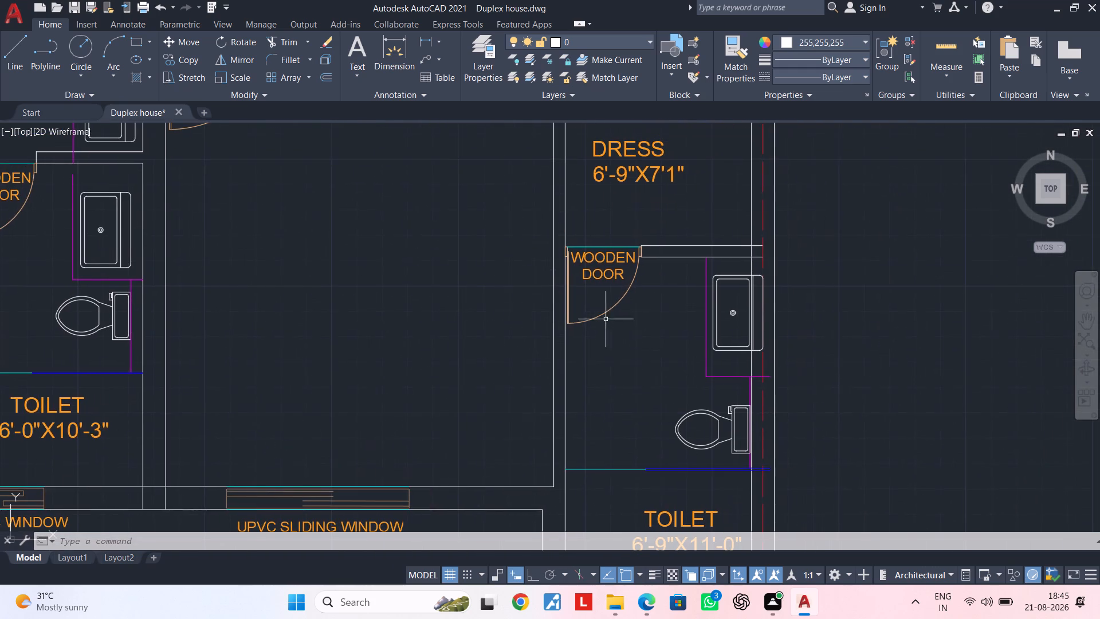
middle_click_drag(697, 322, 540, 318)
scroll(594, 309, "up", 2)
left_click(503, 323)
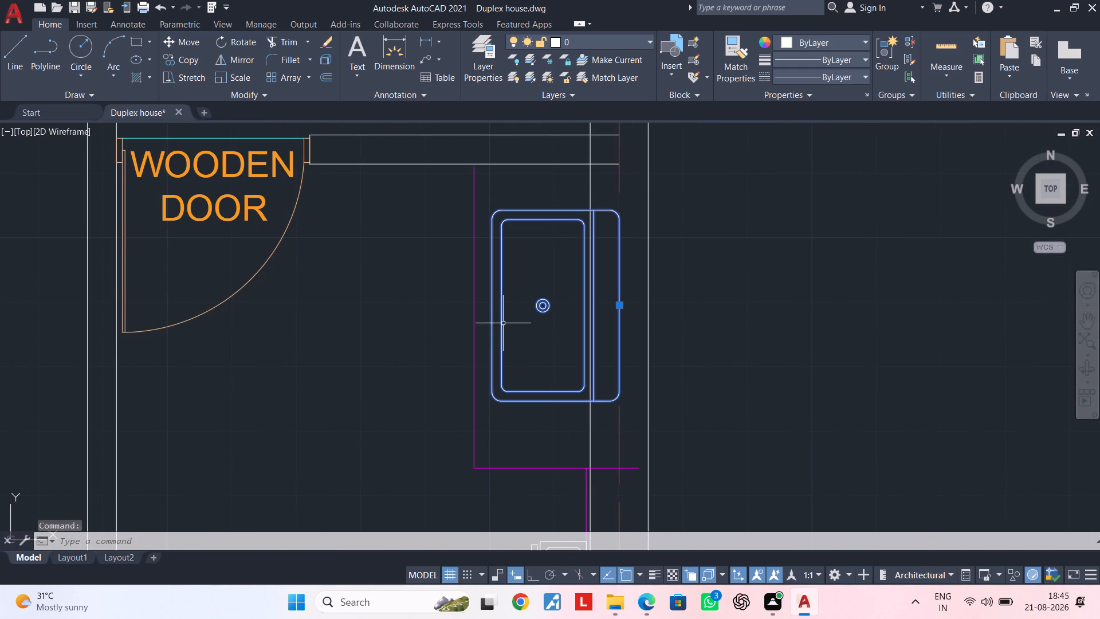
left_click(473, 324)
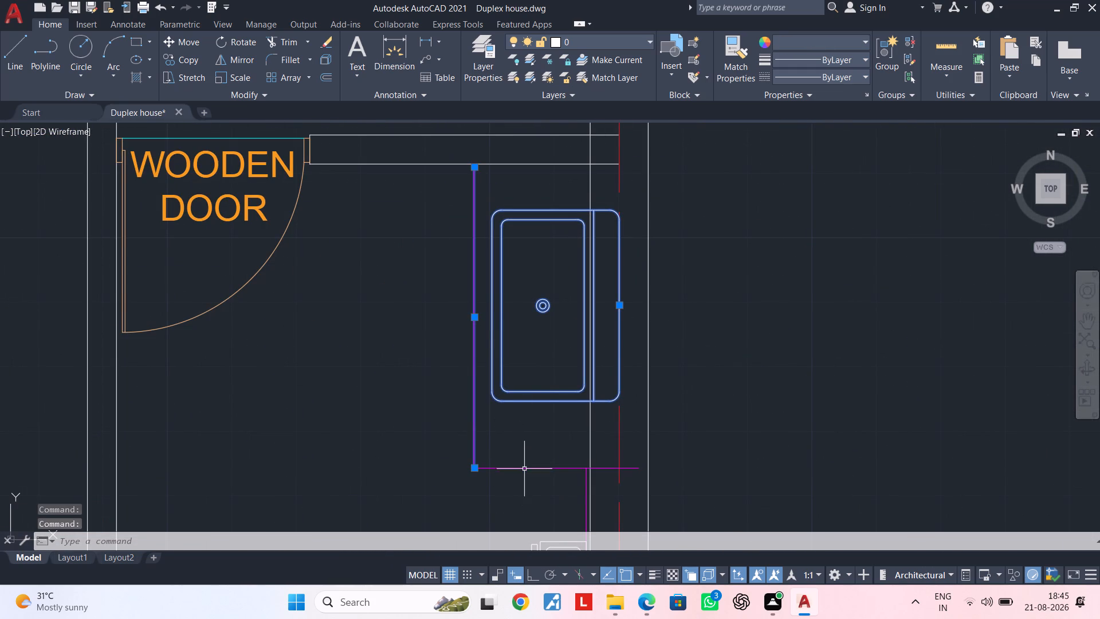
left_click(524, 468)
middle_click_drag(545, 444, 462, 398)
middle_click_drag(478, 410, 508, 293)
scroll(520, 332, "up", 2)
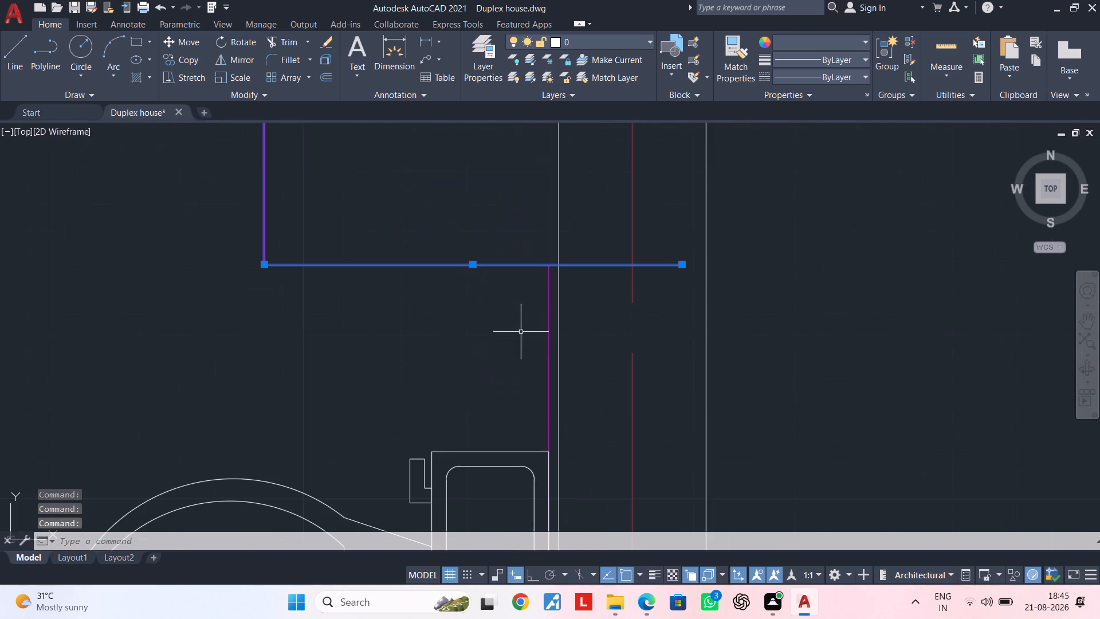
left_click(548, 328)
scroll(477, 360, "down", 1)
middle_click_drag(469, 328, 493, 225)
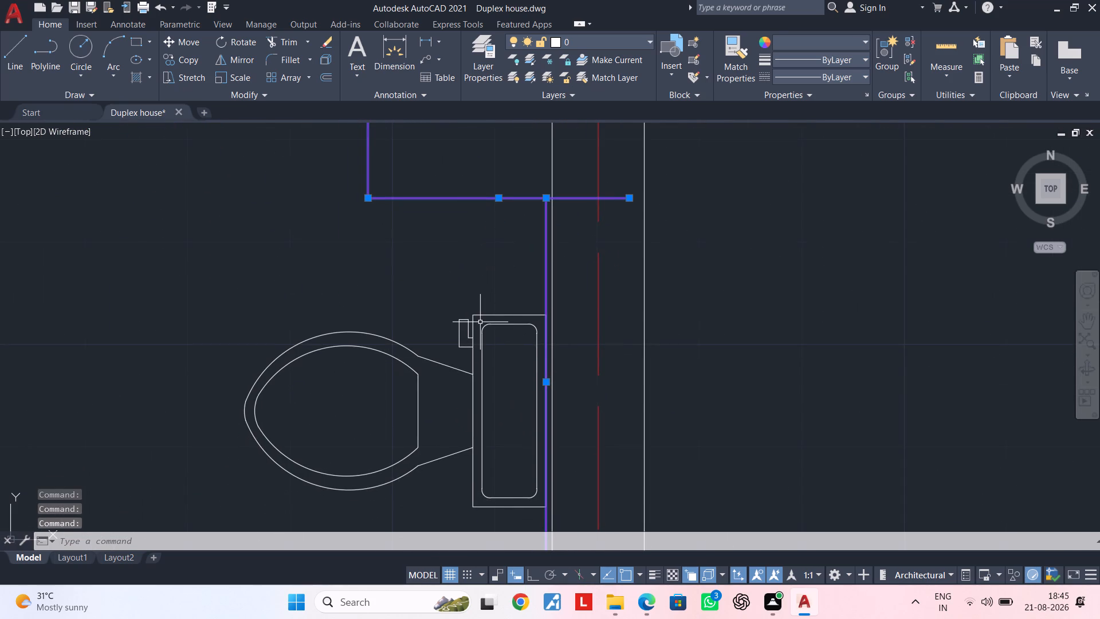
left_click(480, 322)
left_click(478, 313)
scroll(486, 305, "down", 2)
middle_click_drag(486, 305, 475, 278)
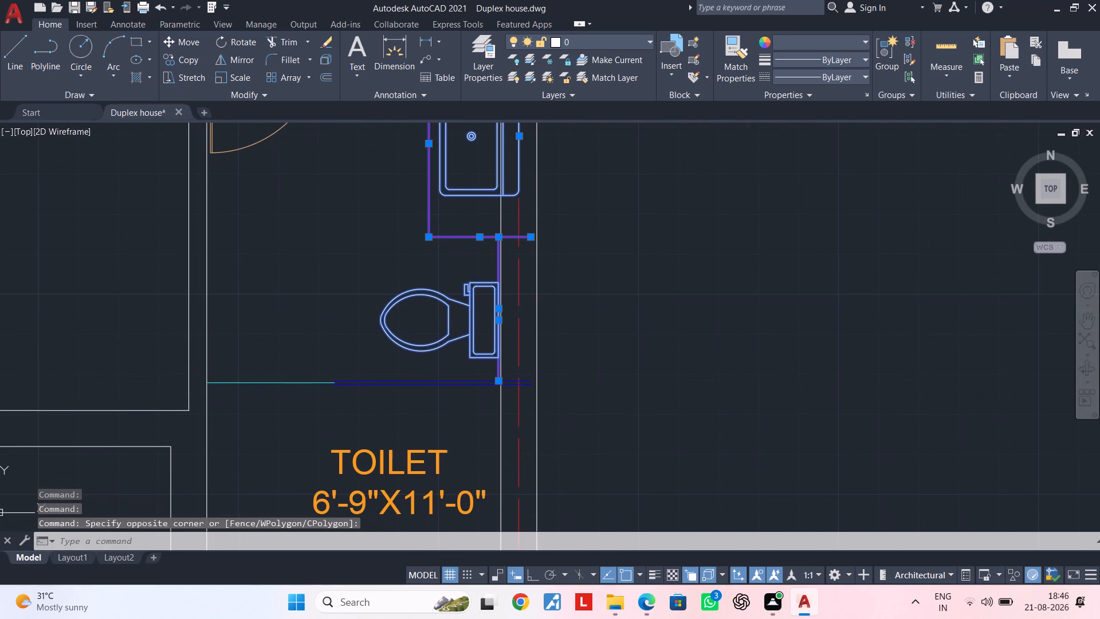
left_click(463, 405)
left_click(439, 365)
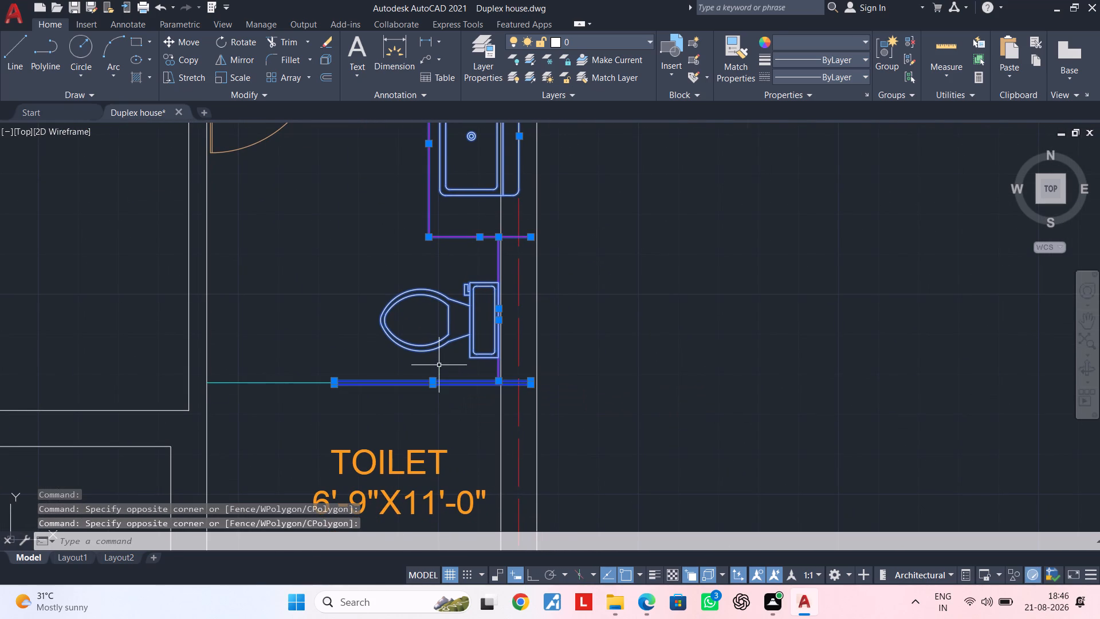
left_click(261, 384)
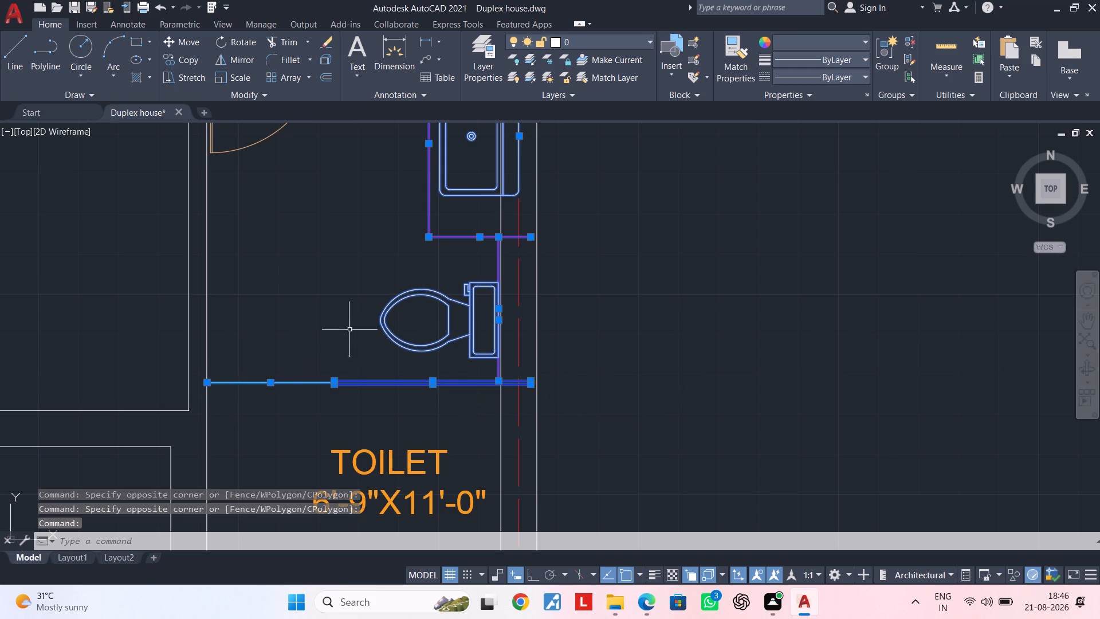
middle_click_drag(348, 323, 328, 323)
scroll(328, 323, "up", 1)
type("M")
key("space")
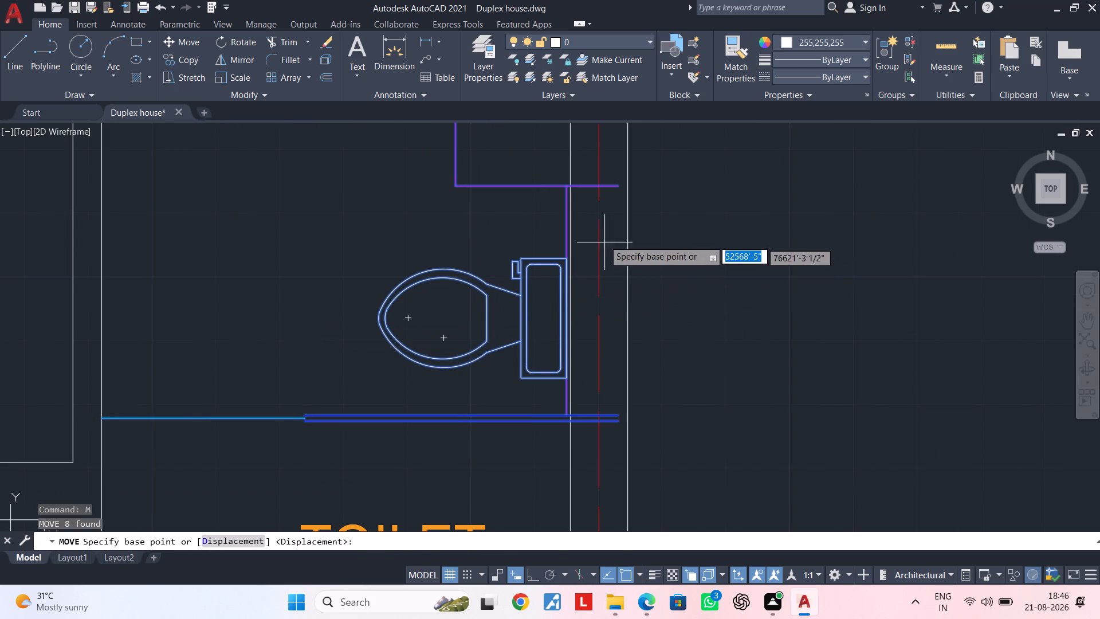
left_click(619, 186)
left_click(571, 189)
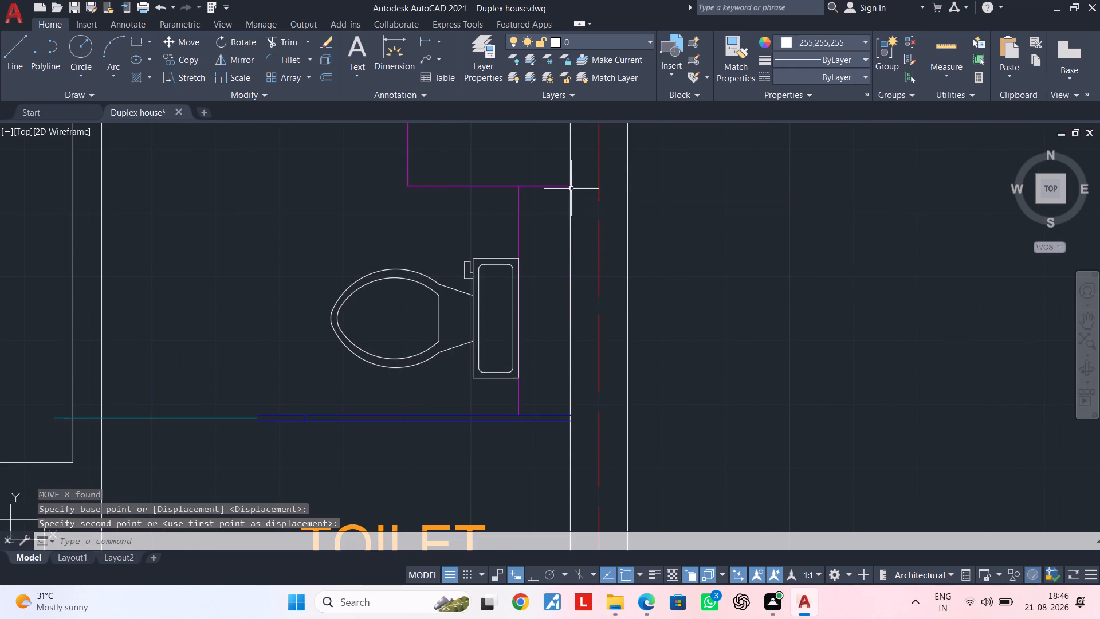
Trim the cyan partition line where it runs into and past the wall of the 6'-9"X11'-0" toilet.
middle_click_drag(521, 377, 586, 410)
middle_click_drag(481, 408, 627, 336)
key("Escape")
key("Escape")
key("t")
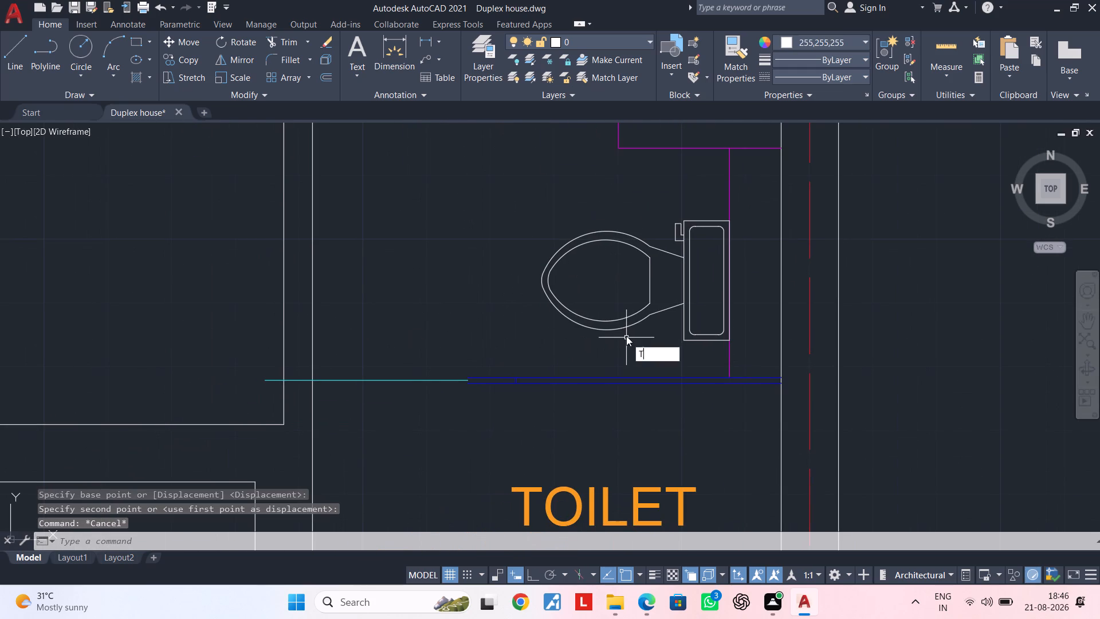
key("r")
key("space")
left_click(305, 382)
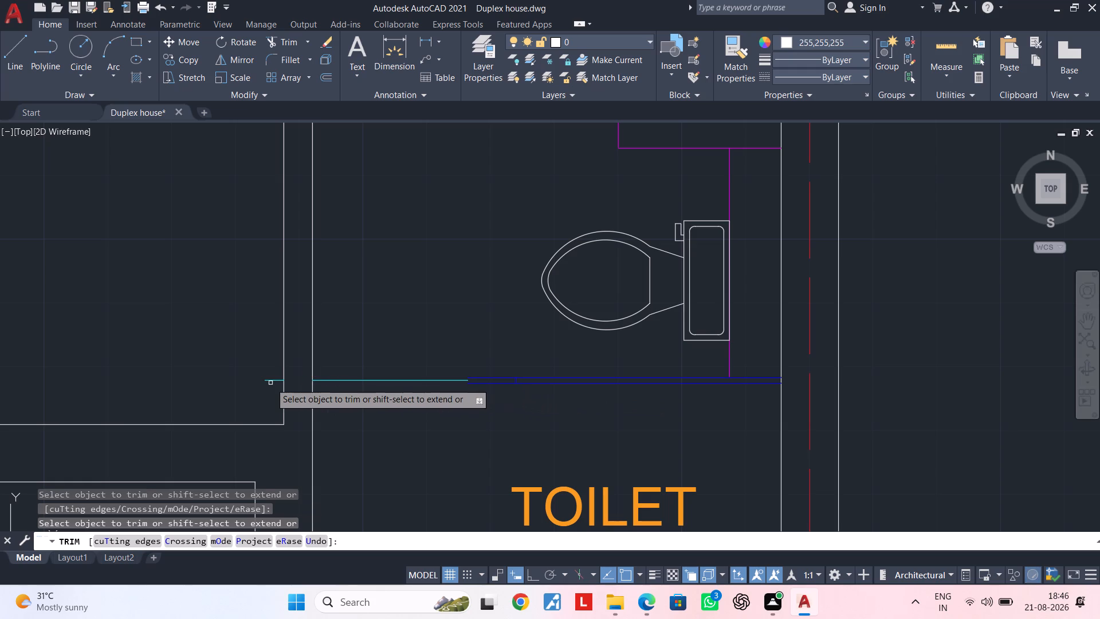
left_click(270, 380)
key("Escape")
Move the UPVC WINDOW label of the 6'-9"X11'-0" toilet clear below the wall.
scroll(434, 398, "down", 2)
middle_click_drag(441, 401, 425, 477)
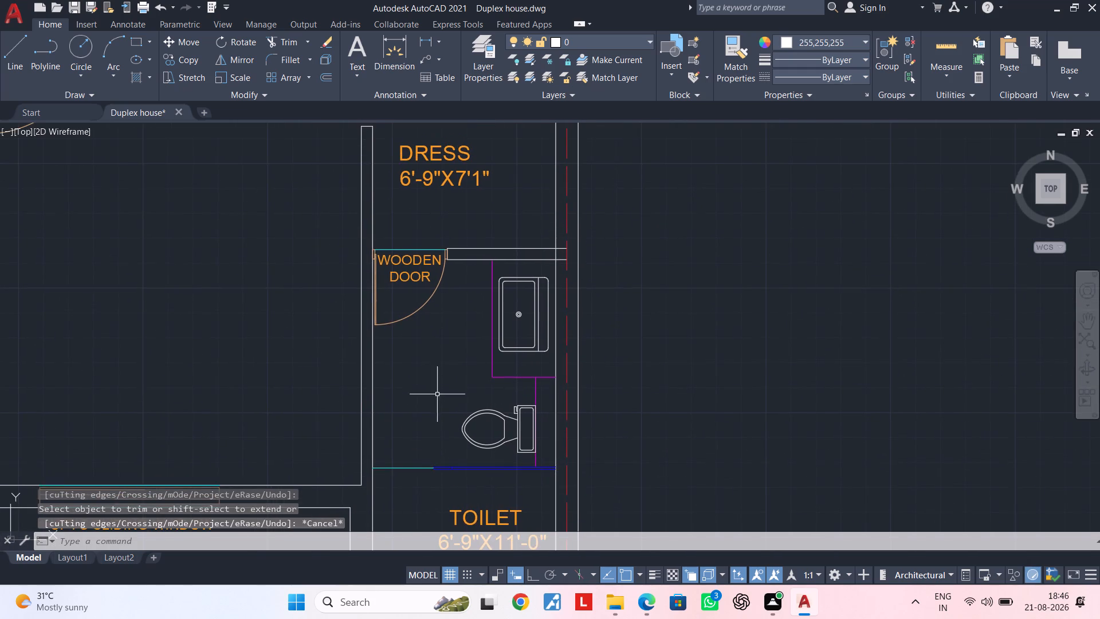
middle_click_drag(437, 391, 418, 489)
middle_click_drag(424, 459, 435, 440)
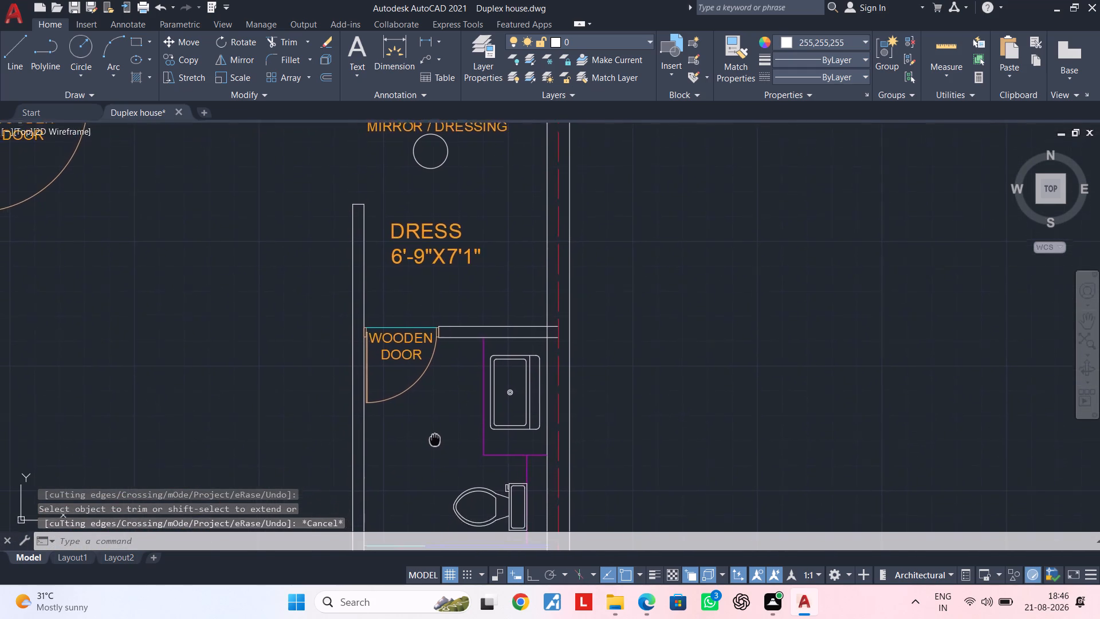
middle_click_drag(435, 440, 454, 307)
middle_click_drag(496, 438, 504, 354)
middle_click_drag(518, 413, 532, 339)
scroll(485, 393, "up", 2)
middle_click_drag(498, 399, 531, 336)
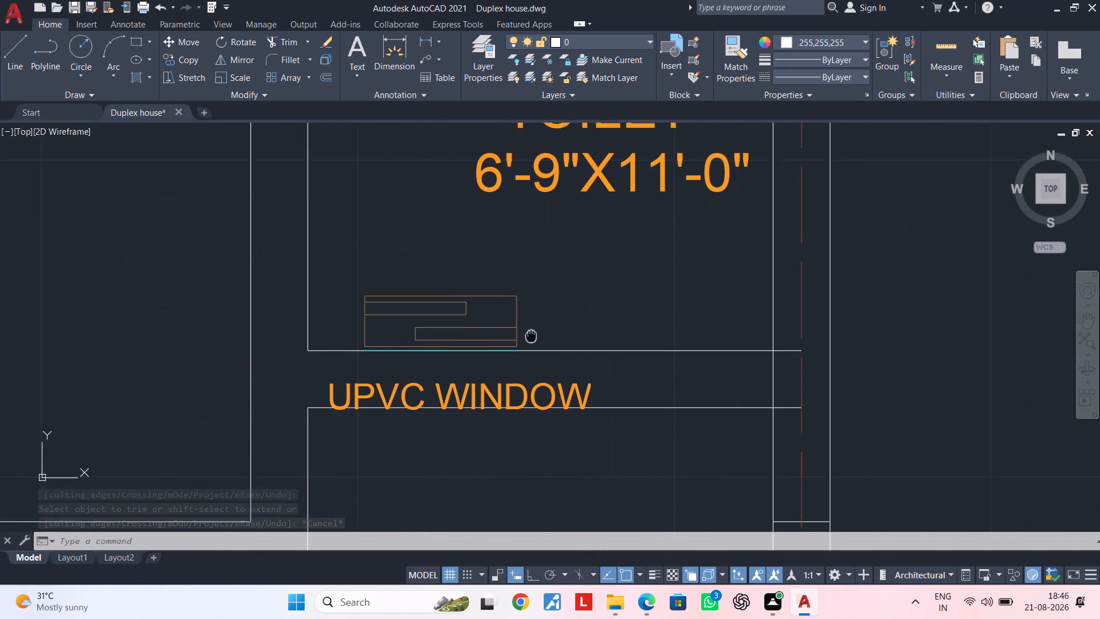
middle_click_drag(531, 336, 537, 331)
key("Escape")
key("Escape")
left_click(442, 385)
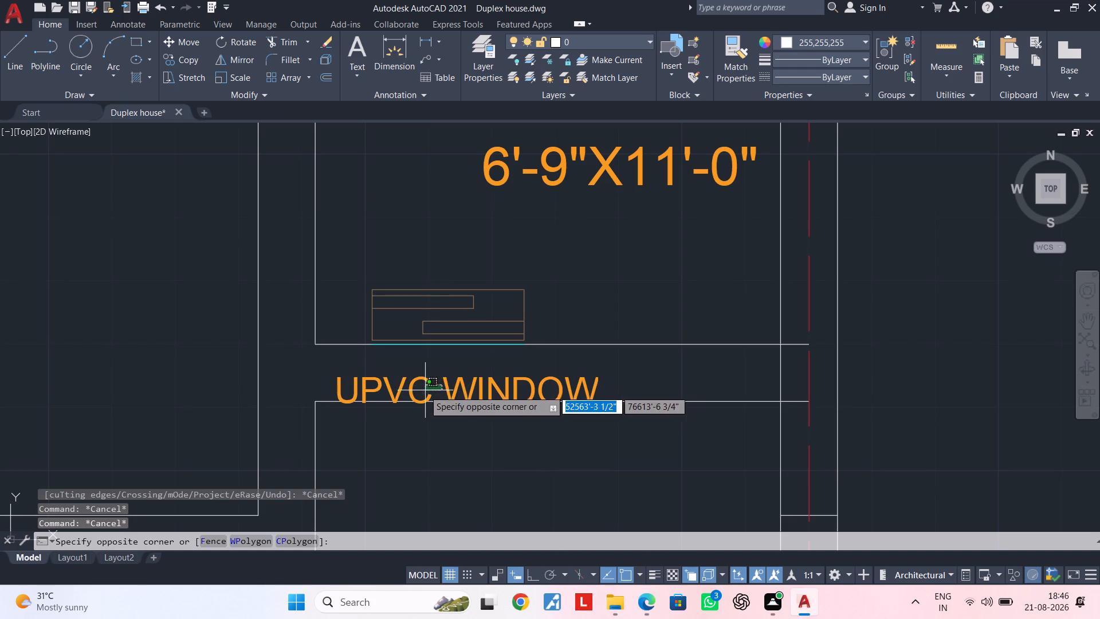
left_click(414, 390)
key("m")
key("space")
left_click(452, 395)
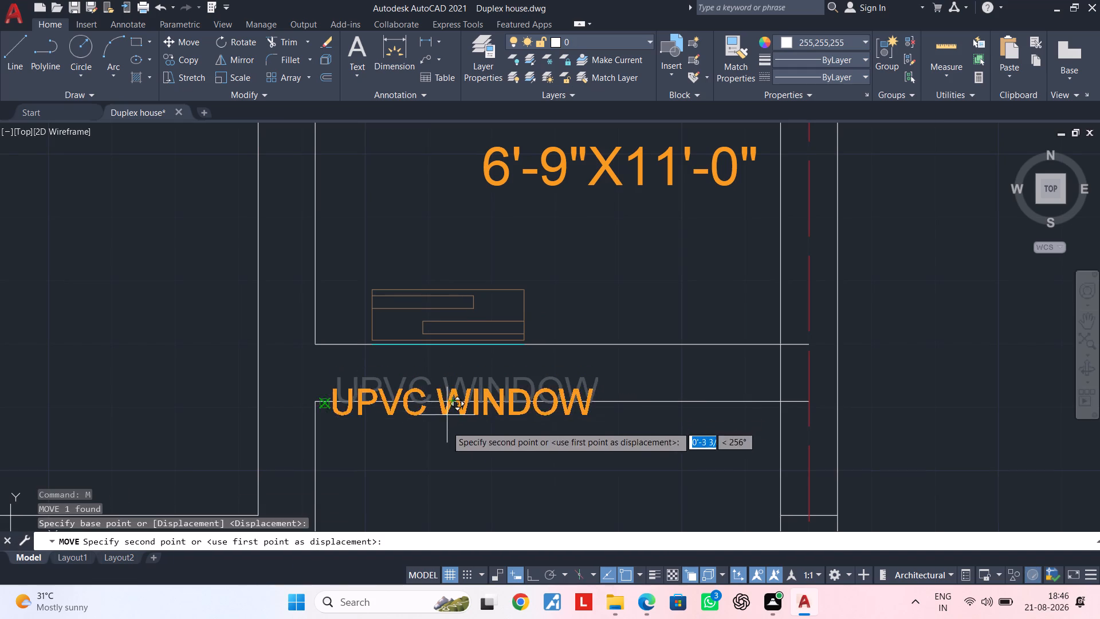
left_click(446, 463)
key("Escape")
key("Escape")
Move the 6'-9"X11'-0" toilet's UPVC window symbol down between the two wall lines.
left_click(589, 279)
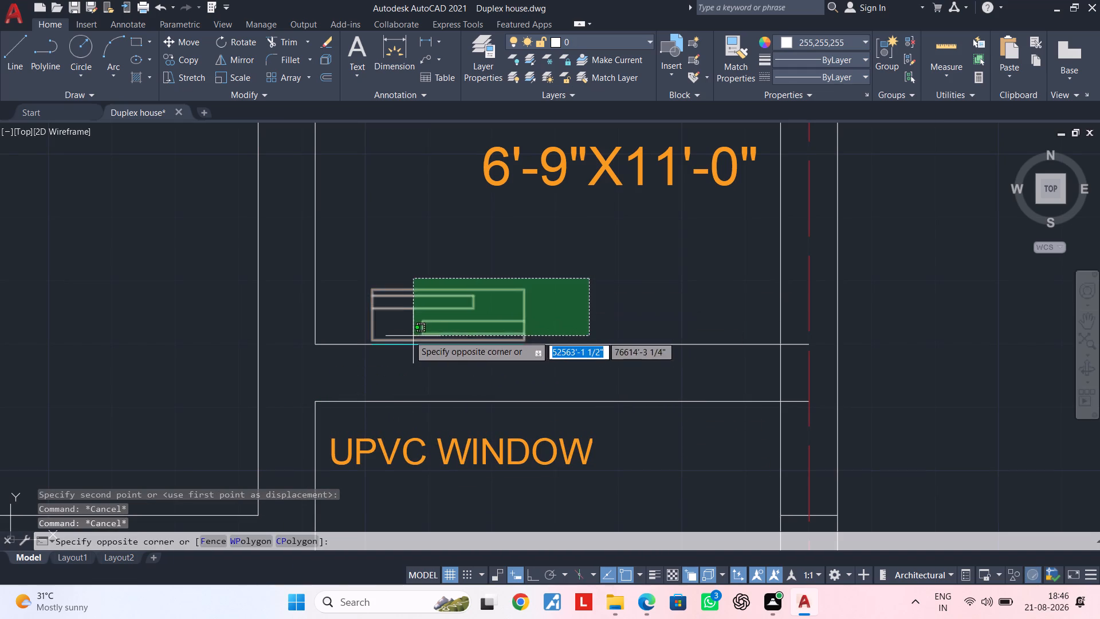
left_click(372, 334)
key("m")
key("space")
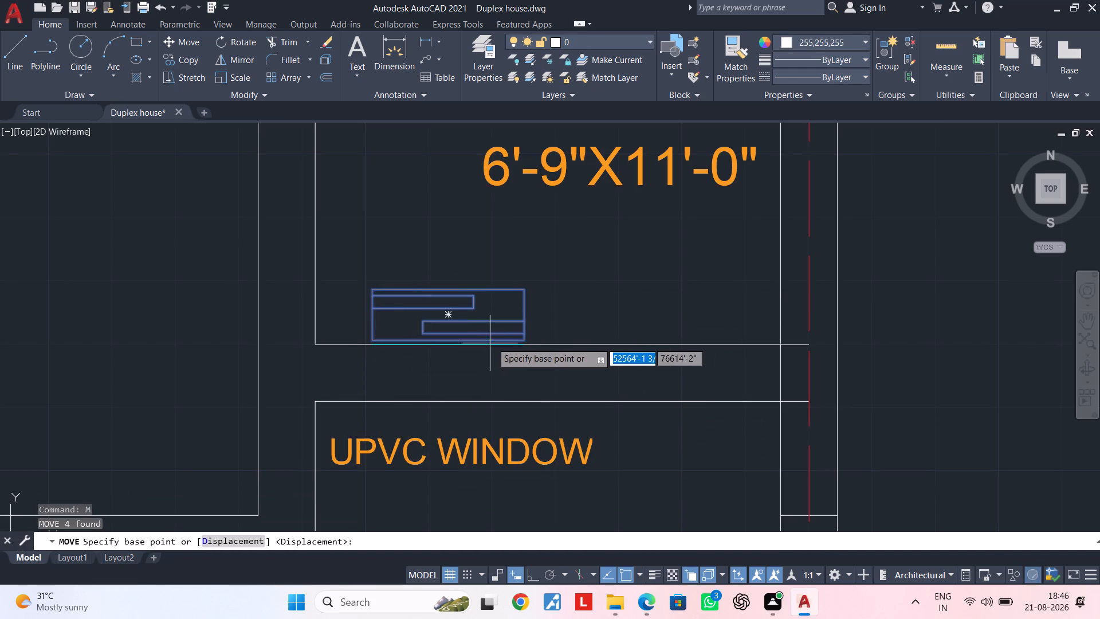
left_click(525, 343)
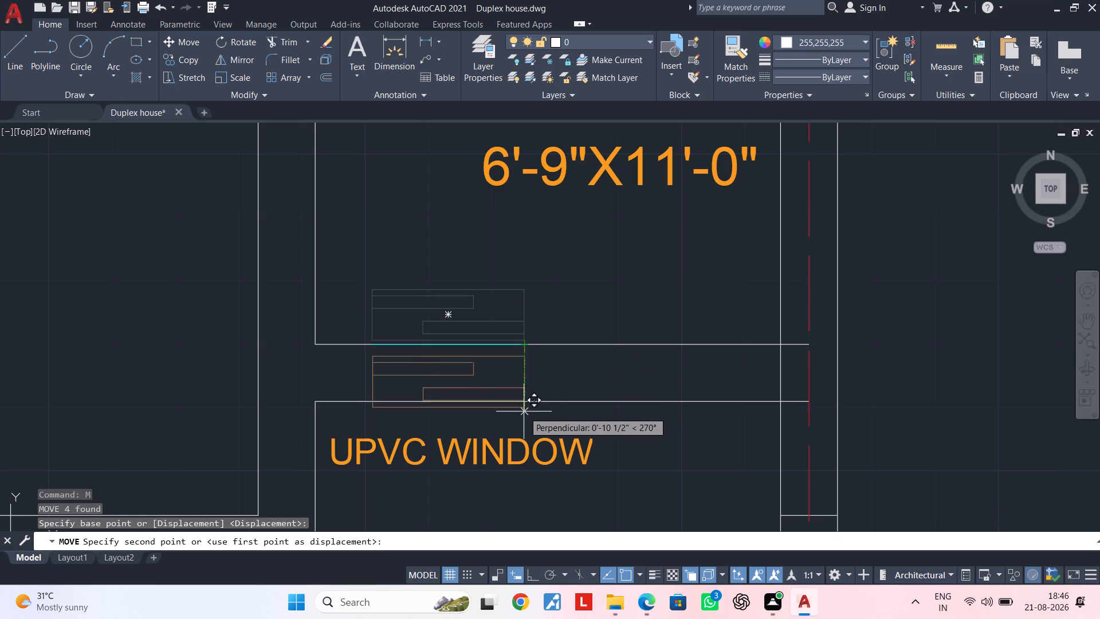
left_click(524, 405)
Draw a line about 9" long across the wall at each end of the 6'-9"X11'-0" toilet's UPVC window.
scroll(449, 362, "up", 2)
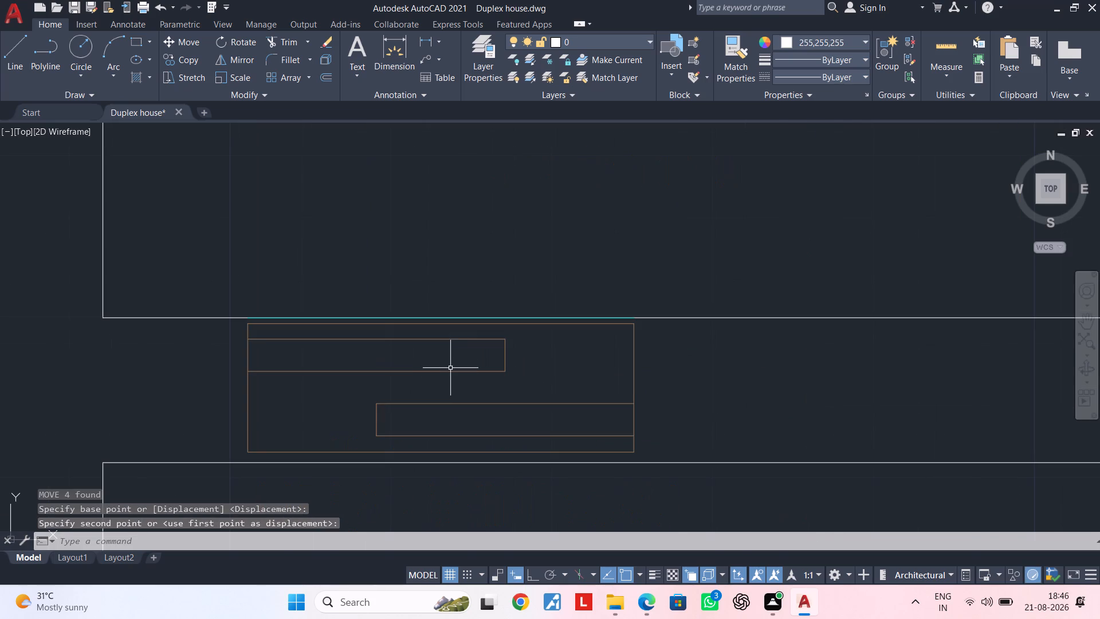
middle_click_drag(450, 368, 461, 354)
key("Escape")
key("Escape")
key("Escape")
key("Escape")
key("l")
key("space")
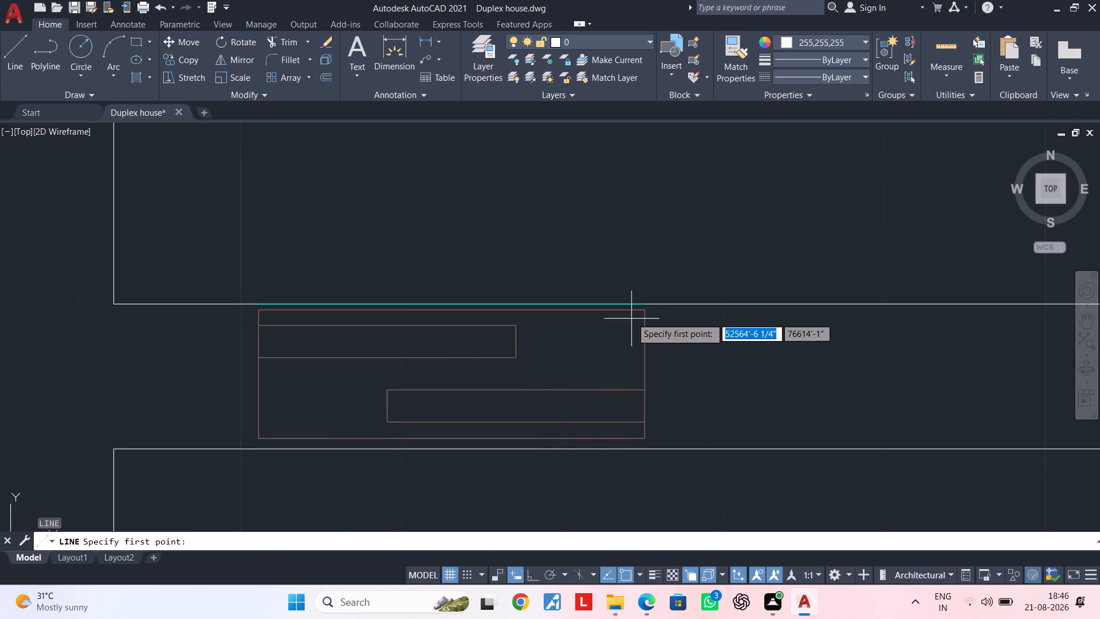
left_click(646, 303)
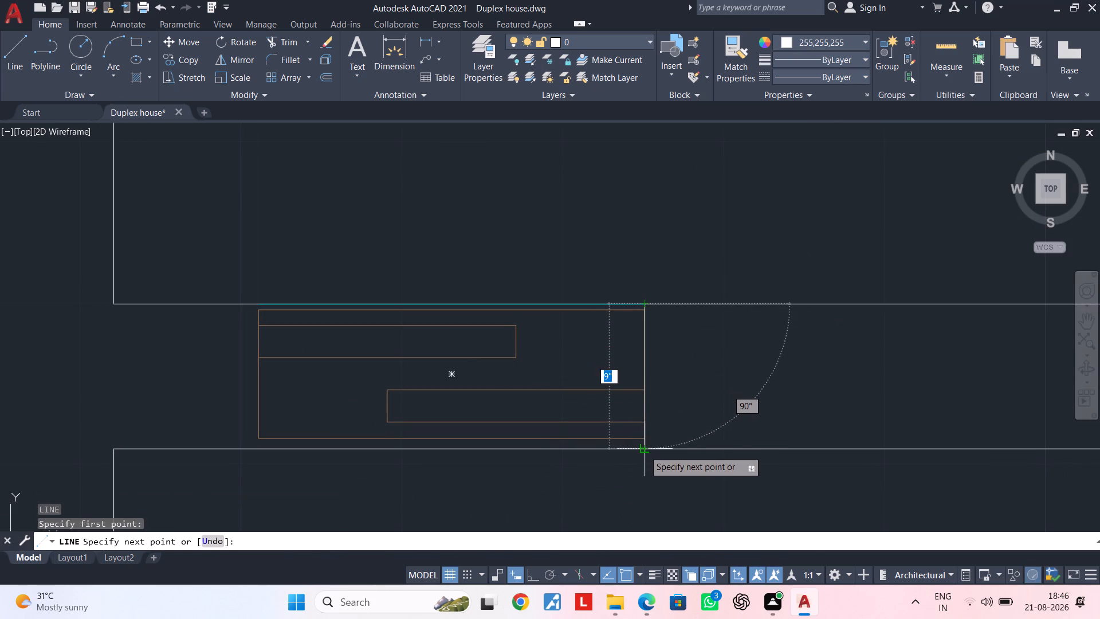
left_click(644, 450)
key("Escape")
middle_click_drag(578, 475, 708, 463)
key("Escape")
key("Escape")
key("space")
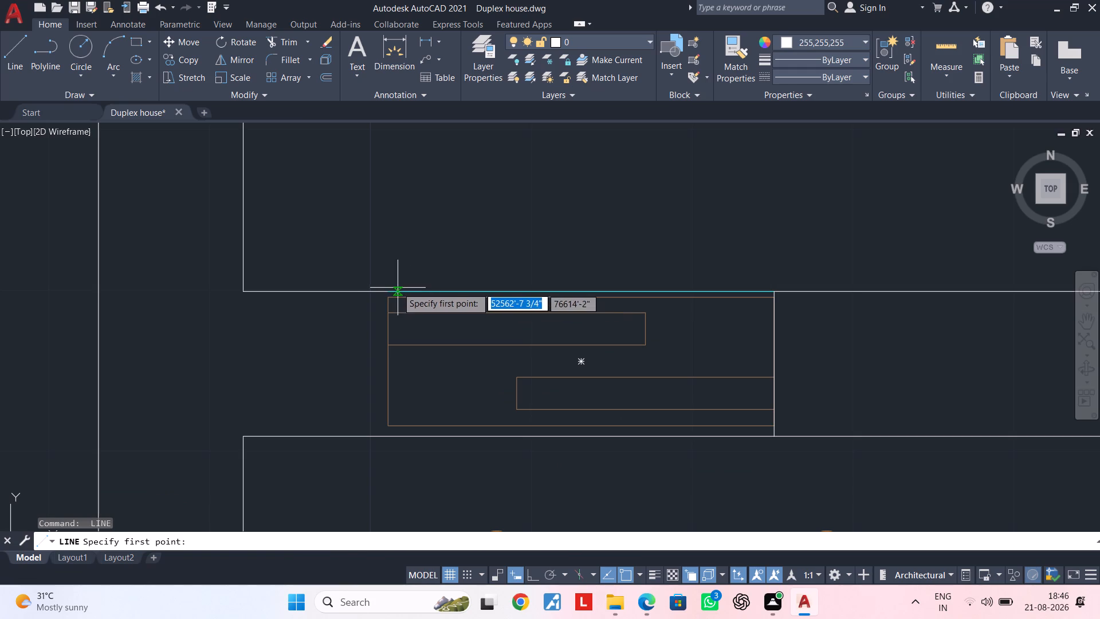
left_click(388, 292)
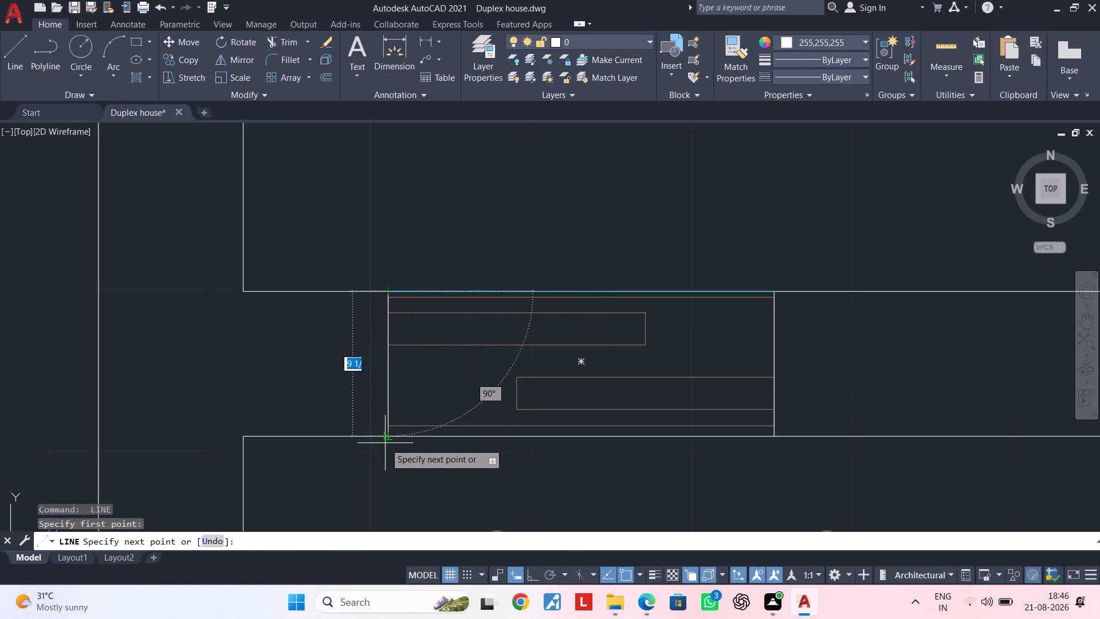
left_click(386, 438)
key("Escape")
key("Escape")
Draw a line across the wall thickness at each end of the UPVC sliding window.
scroll(415, 447, "down", 2)
middle_click_drag(415, 447, 387, 442)
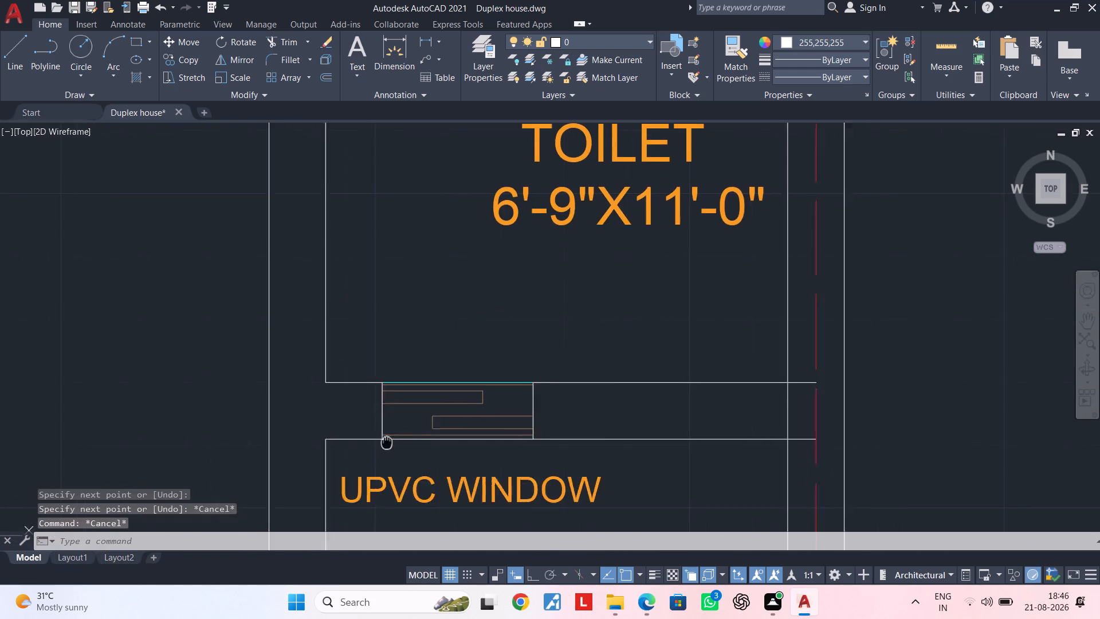
middle_click_drag(387, 442, 345, 439)
scroll(407, 436, "down", 2)
middle_click_drag(403, 436, 610, 391)
middle_click_drag(536, 392, 641, 375)
middle_click_drag(591, 379, 703, 366)
middle_click_drag(271, 367, 671, 300)
scroll(640, 300, "down", 1)
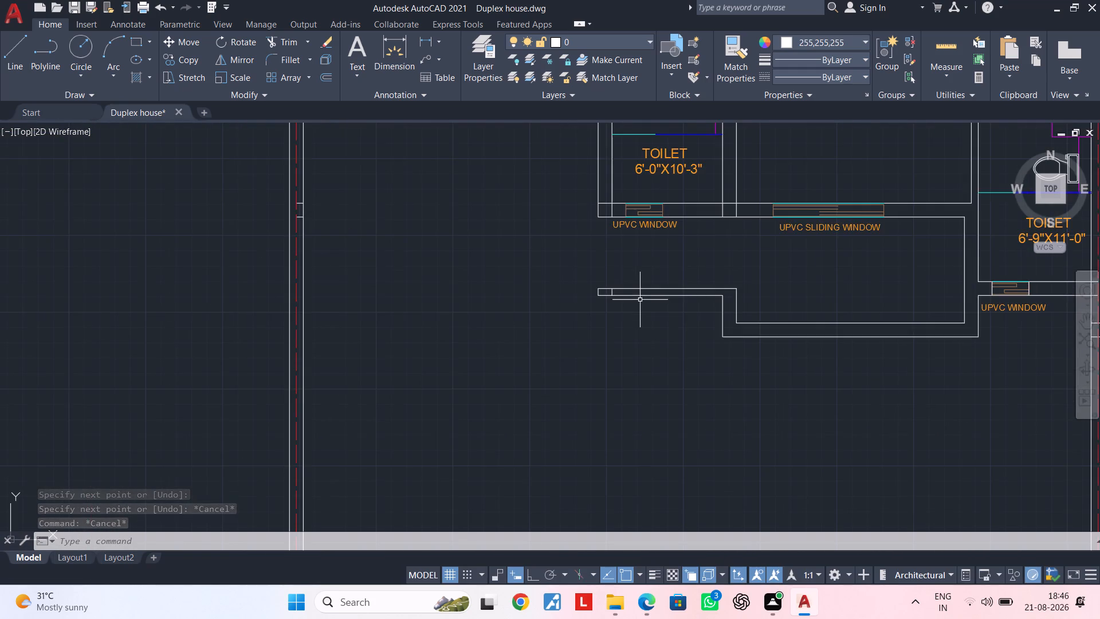
middle_click_drag(638, 300, 522, 421)
scroll(773, 333, "up", 2)
middle_click_drag(768, 343, 679, 371)
key("space")
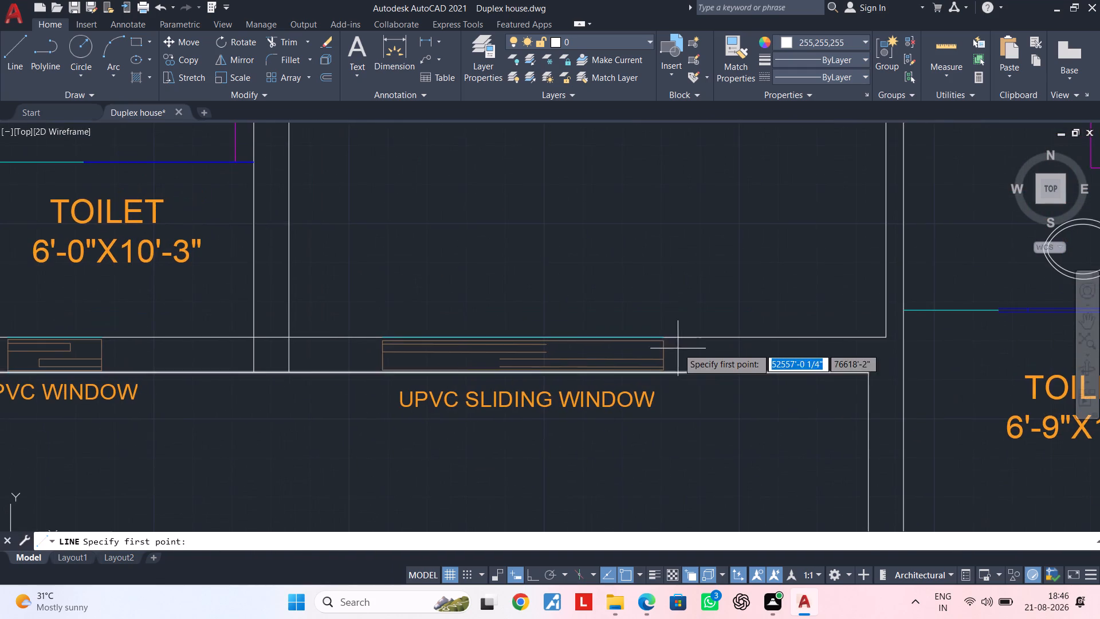
scroll(676, 339, "up", 2)
left_click(642, 337)
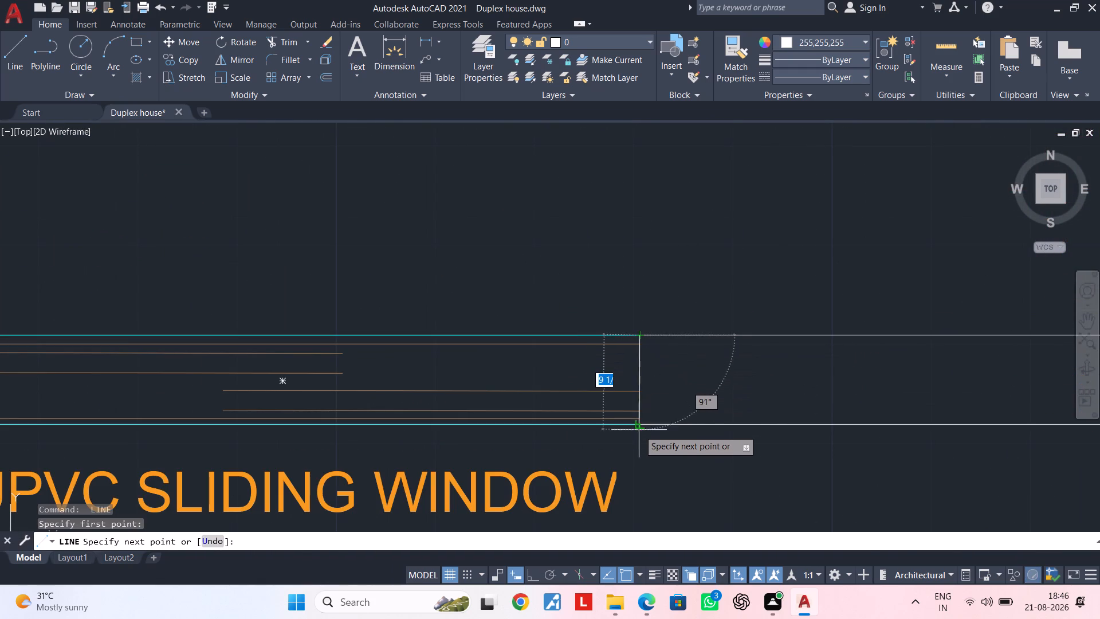
left_click(640, 428)
key("Escape")
middle_click_drag(630, 435, 875, 434)
key("Escape")
middle_click_drag(710, 405, 893, 405)
middle_click_drag(490, 390, 824, 387)
key("space")
left_click(685, 329)
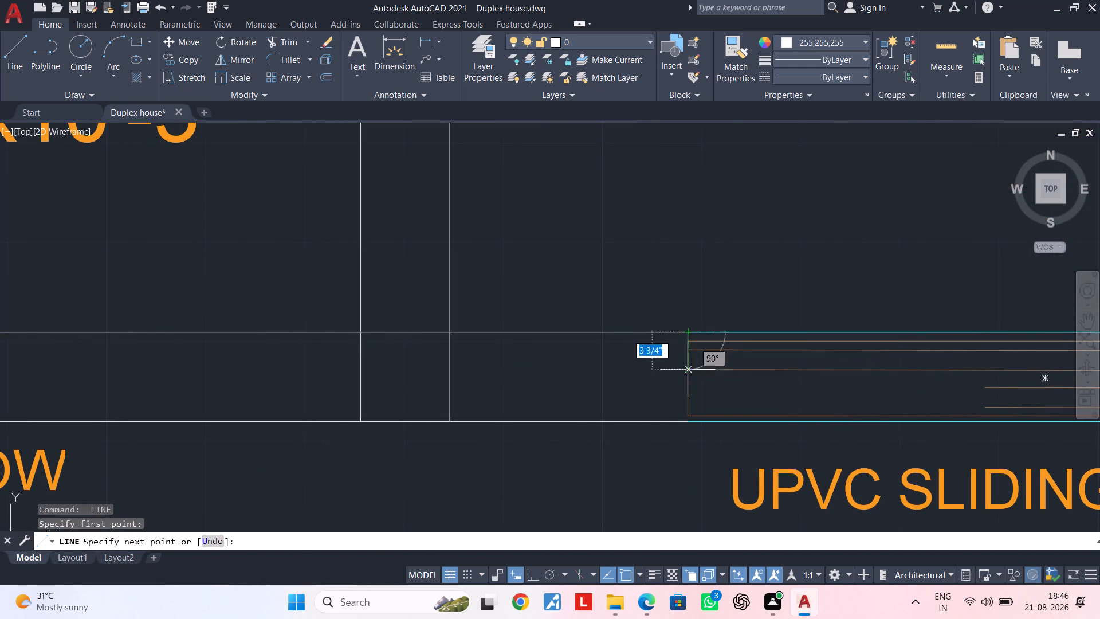
left_click(688, 423)
key("Escape")
Close the open ends of both sliding panels in the UPVC sliding window with short perpendicular lines.
scroll(788, 398, "down", 1)
middle_click_drag(769, 396, 443, 377)
scroll(690, 358, "up", 2)
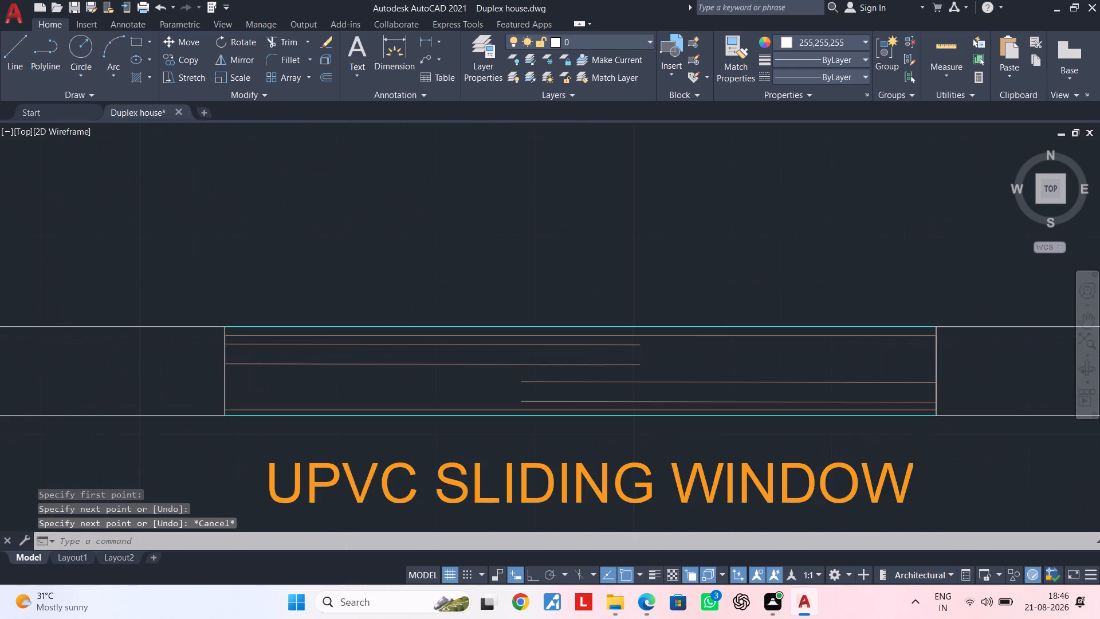
middle_click_drag(687, 358, 653, 363)
key("space")
left_click(576, 341)
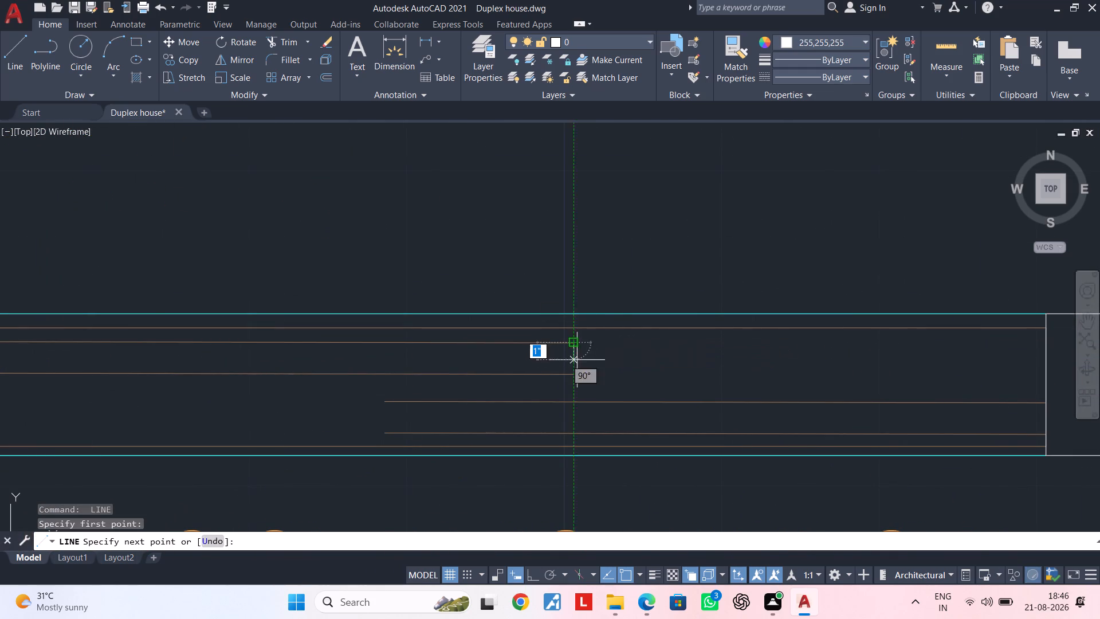
left_click(573, 377)
key("Escape")
key("Escape")
middle_click_drag(650, 369, 742, 304)
key("space")
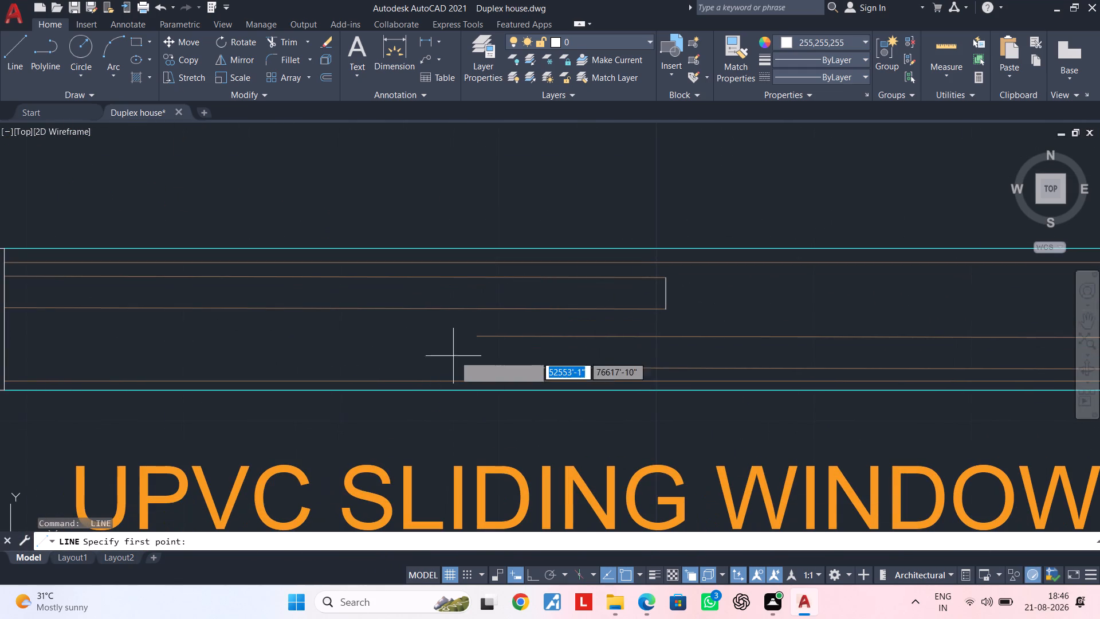
left_click(478, 334)
left_click(478, 370)
key("Escape")
Draw a line across the wall at each end of the 6'-0"X10'-3" toilet's UPVC window, turning Ortho on.
scroll(480, 370, "down", 3)
middle_click_drag(435, 364, 491, 352)
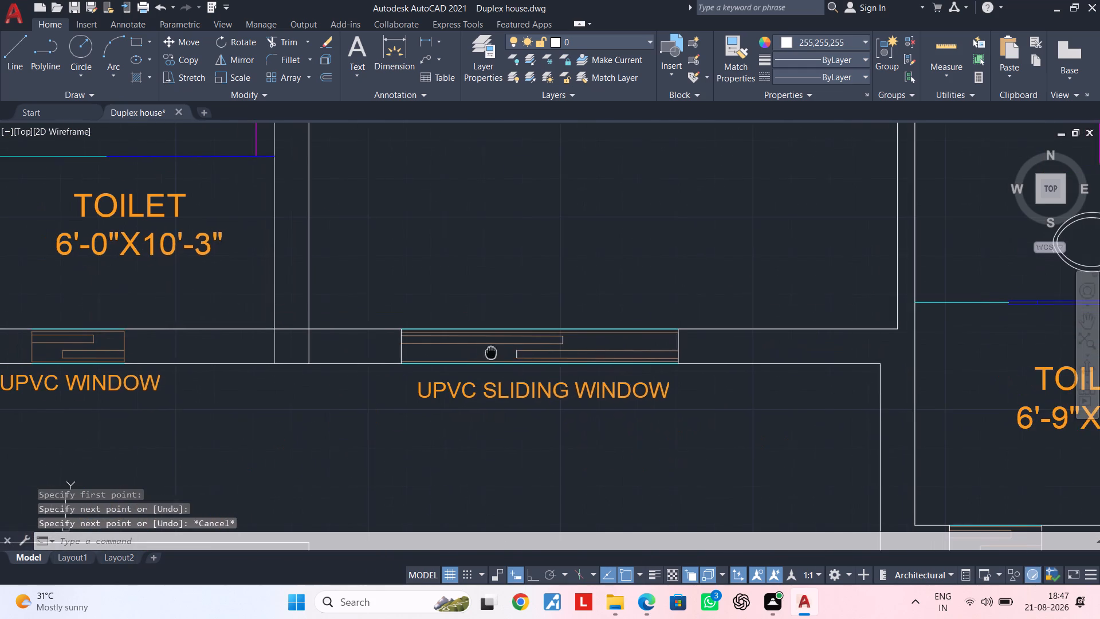
middle_click_drag(491, 352, 492, 352)
middle_click_drag(445, 340, 699, 326)
middle_click_drag(485, 334, 654, 326)
scroll(584, 318, "up", 1)
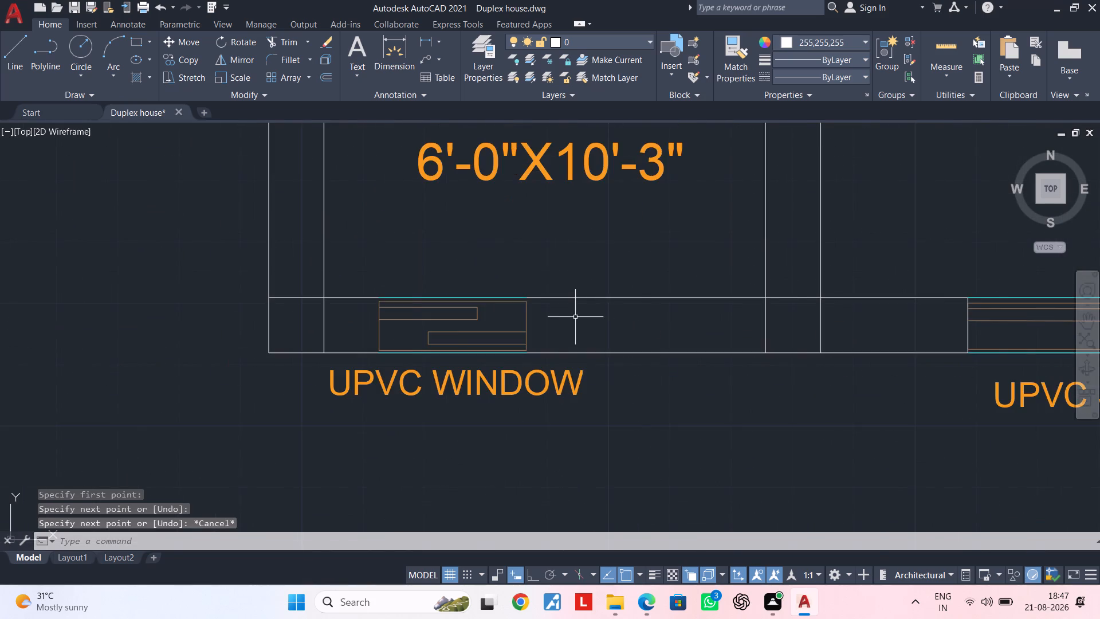
middle_click_drag(582, 317, 644, 316)
key("space")
left_click(587, 302)
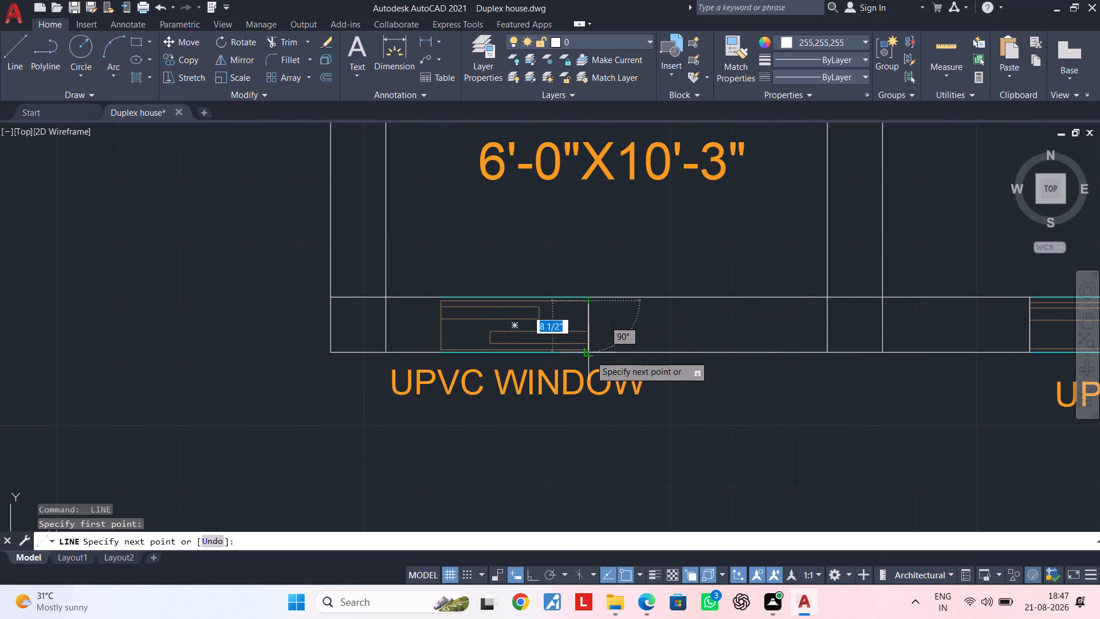
left_click(590, 355)
key("Escape")
middle_click_drag(643, 335, 688, 330)
left_click(540, 570)
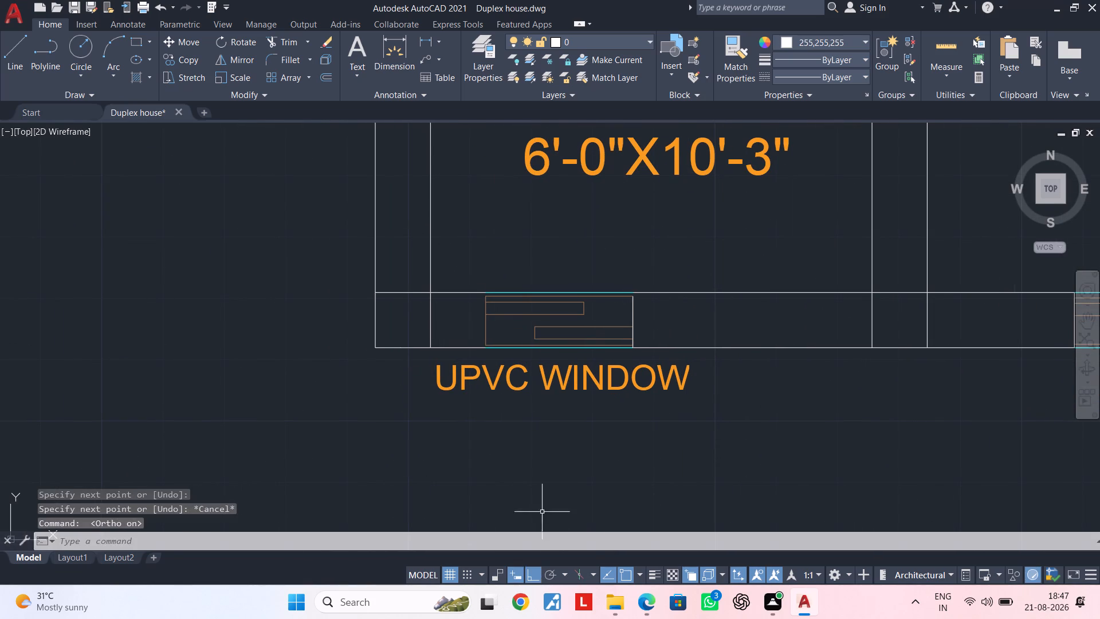
key("space")
left_click(485, 295)
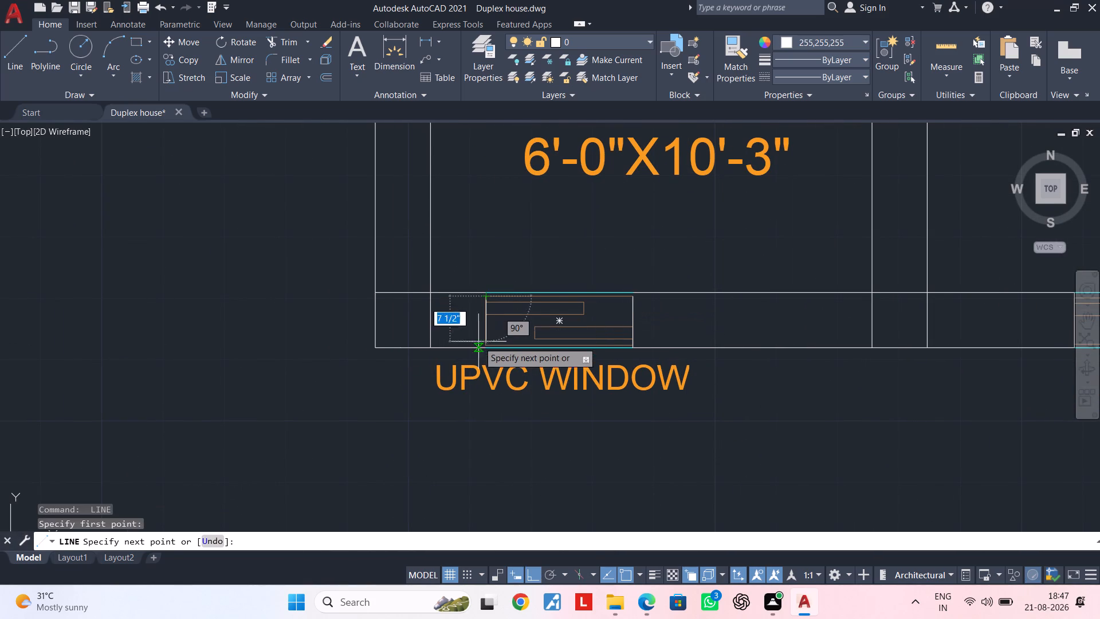
left_click(488, 352)
key("Escape")
key("Escape")
key("Escape")
key("Escape")
Trim the overlapping wall lines at the 6'-0"X10'-3" toilet's lower outer corner and at its junction with the bedroom's window wall.
middle_click_drag(493, 349, 495, 349)
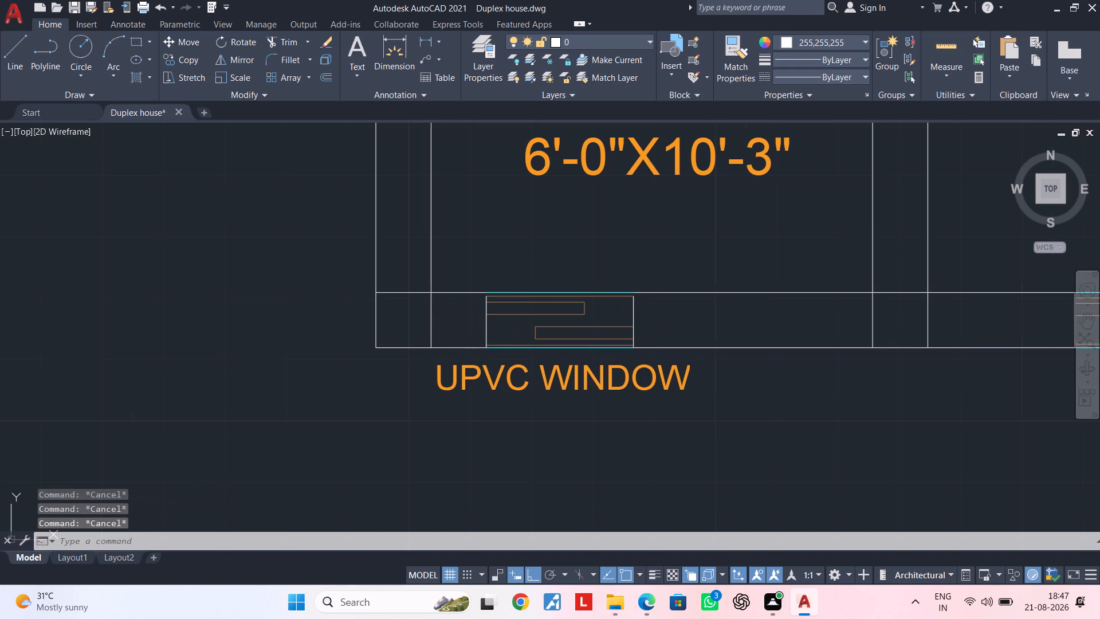
middle_click_drag(495, 349, 616, 352)
key("Escape")
key("Escape")
key("t")
key("r")
key("space")
left_click(566, 336)
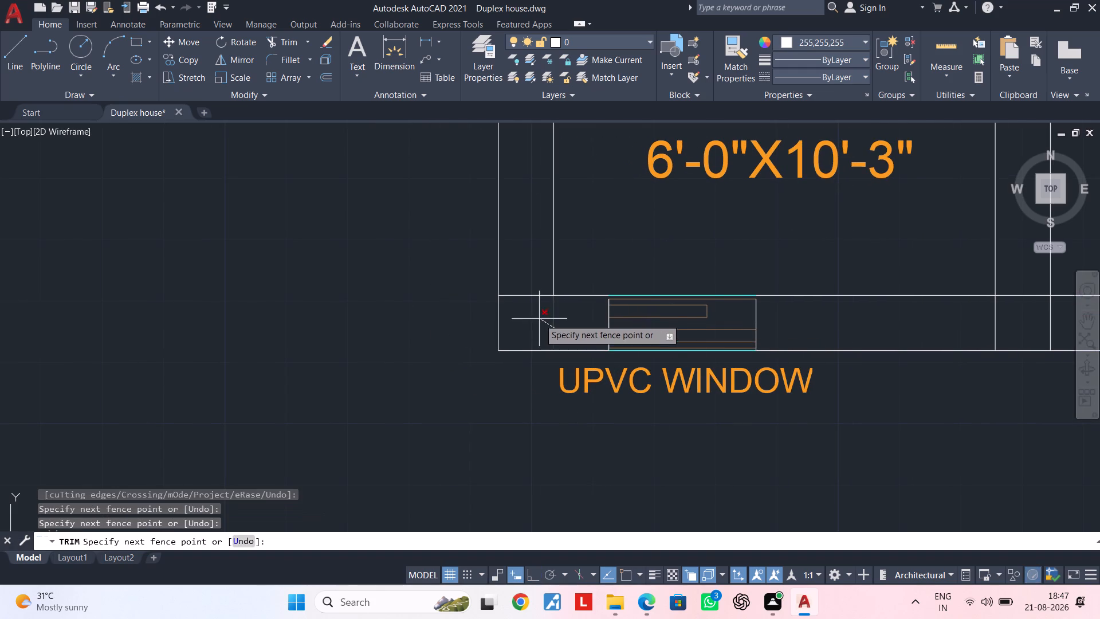
left_click(535, 293)
scroll(535, 296, "down", 3)
middle_click_drag(549, 312, 462, 314)
scroll(603, 322, "up", 3)
left_click_drag(543, 272, 492, 272)
left_click_drag(417, 272, 503, 272)
left_click(473, 246)
scroll(497, 281, "down", 2)
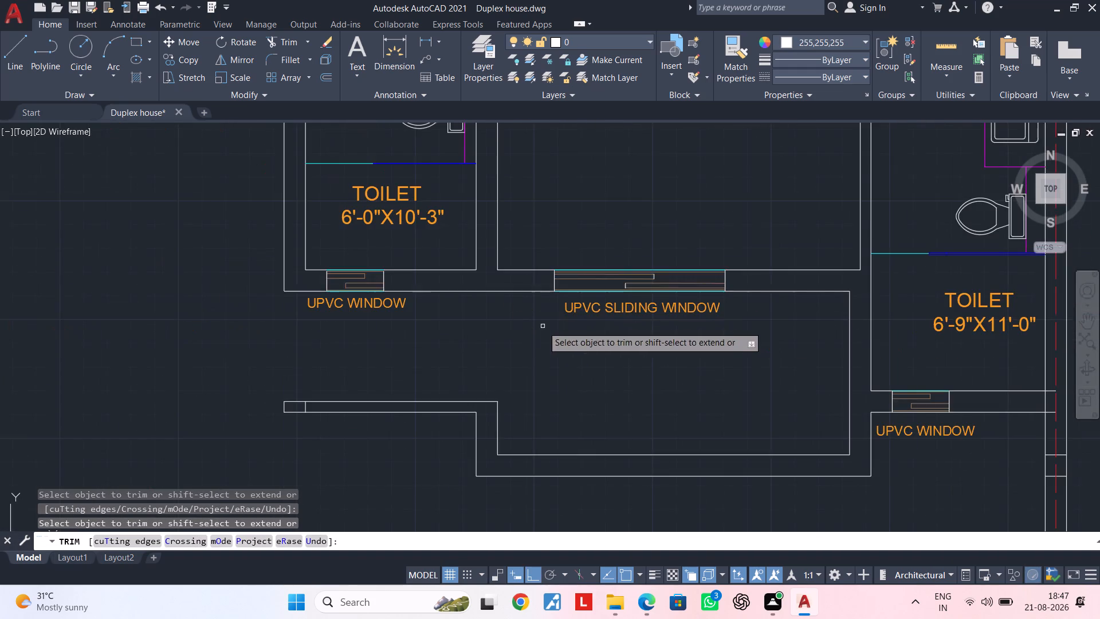
middle_click_drag(565, 331, 430, 339)
scroll(537, 365, "down", 1)
middle_click_drag(537, 365, 533, 510)
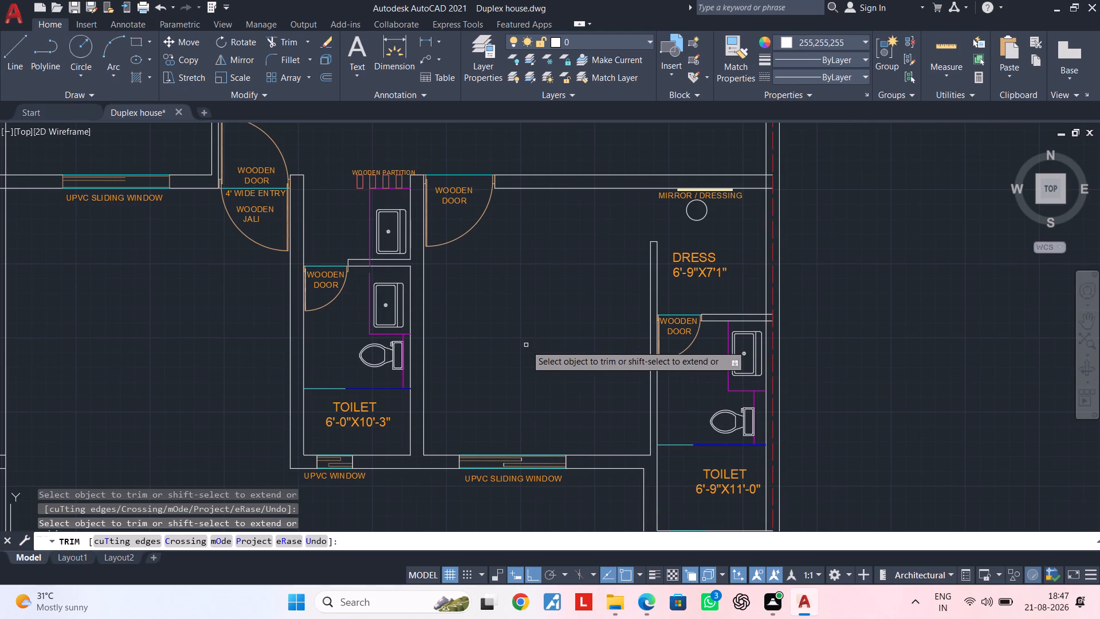
middle_click_drag(506, 343, 635, 349)
scroll(597, 365, "up", 1)
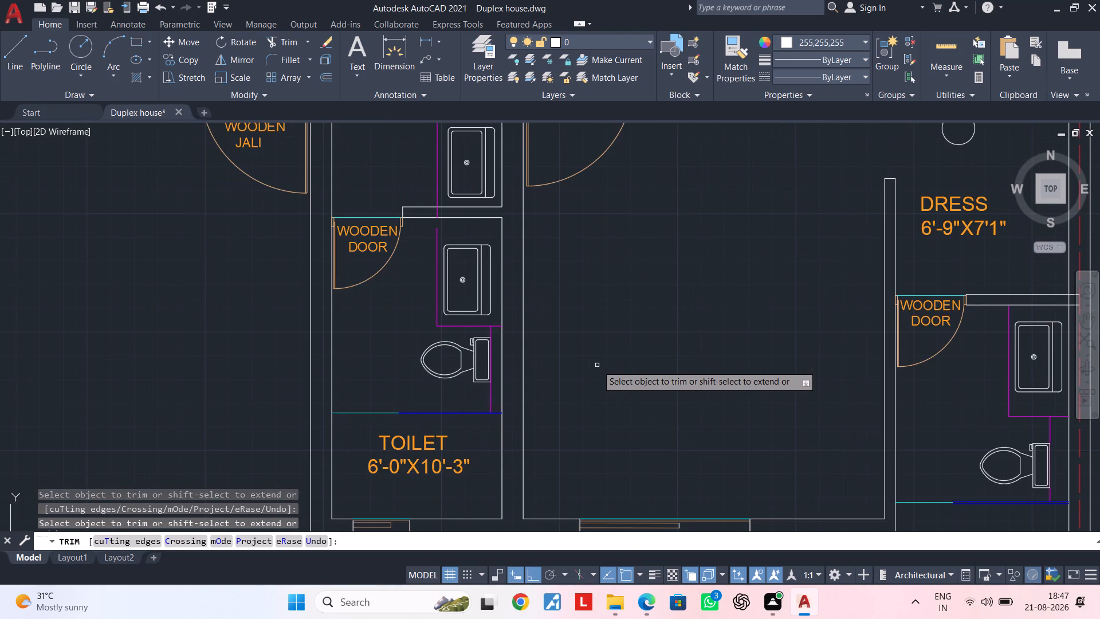
middle_click_drag(599, 359, 586, 492)
middle_click_drag(615, 369, 615, 395)
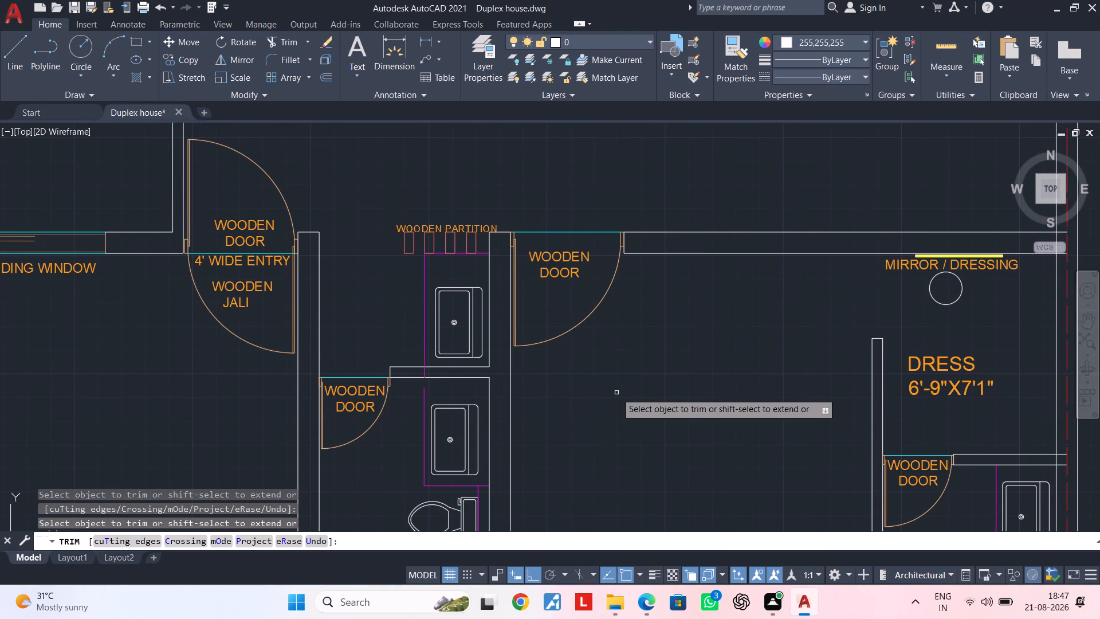
middle_click_drag(615, 389, 698, 390)
key("Escape")
key("Escape")
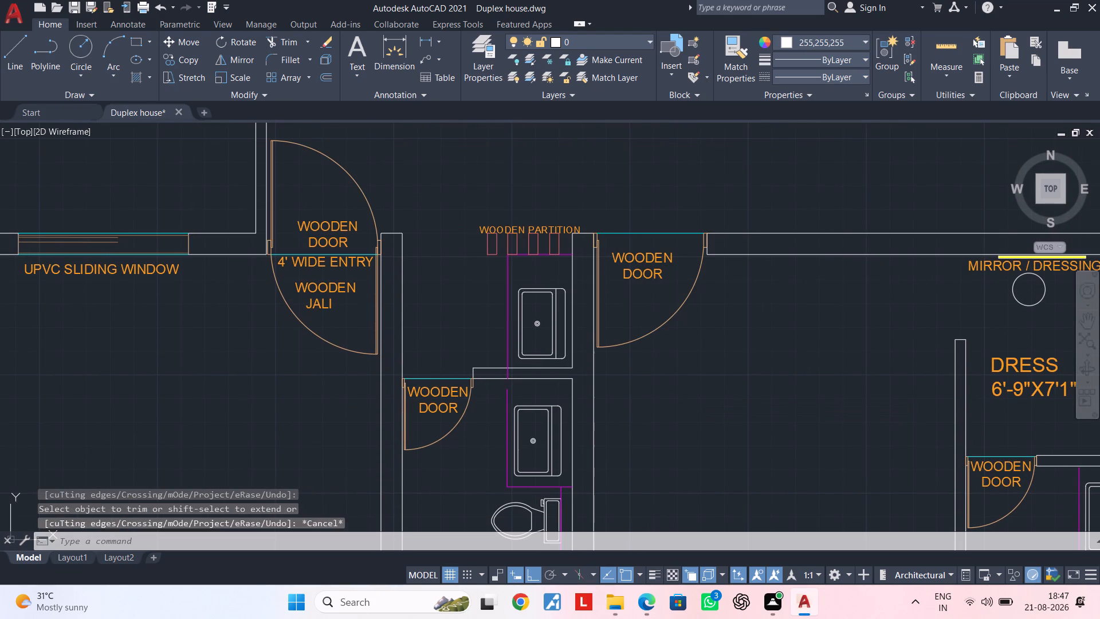
Extend the magenta counter line beside the 6'-0"X10'-3" toilet's washbasin up to the partition wall.
type("EX")
key("space")
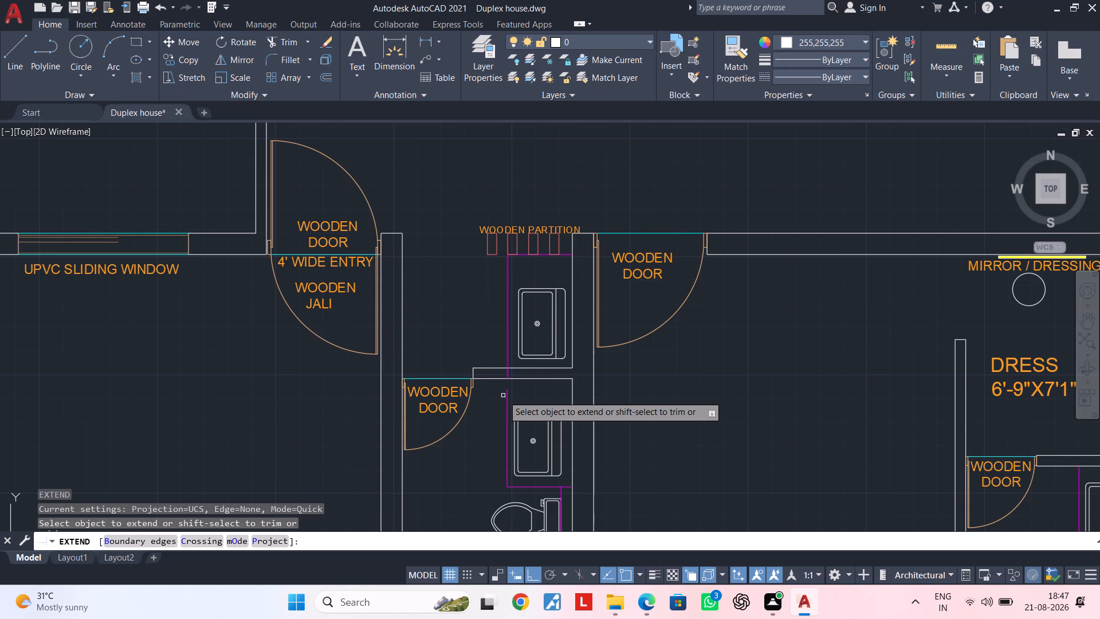
left_click(508, 395)
scroll(504, 387, "up", 2)
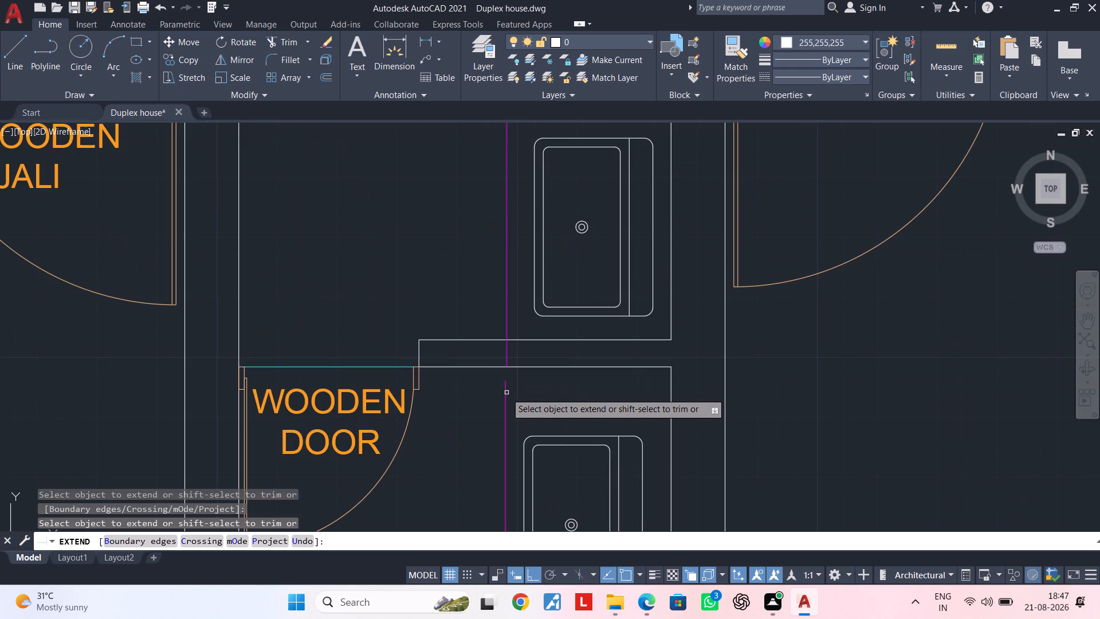
left_click(506, 393)
key("Escape")
key("Escape")
key("Escape")
Trim the part of the upper washbasin's magenta counter line that crosses the partition wall.
key("t")
type("R")
key("space")
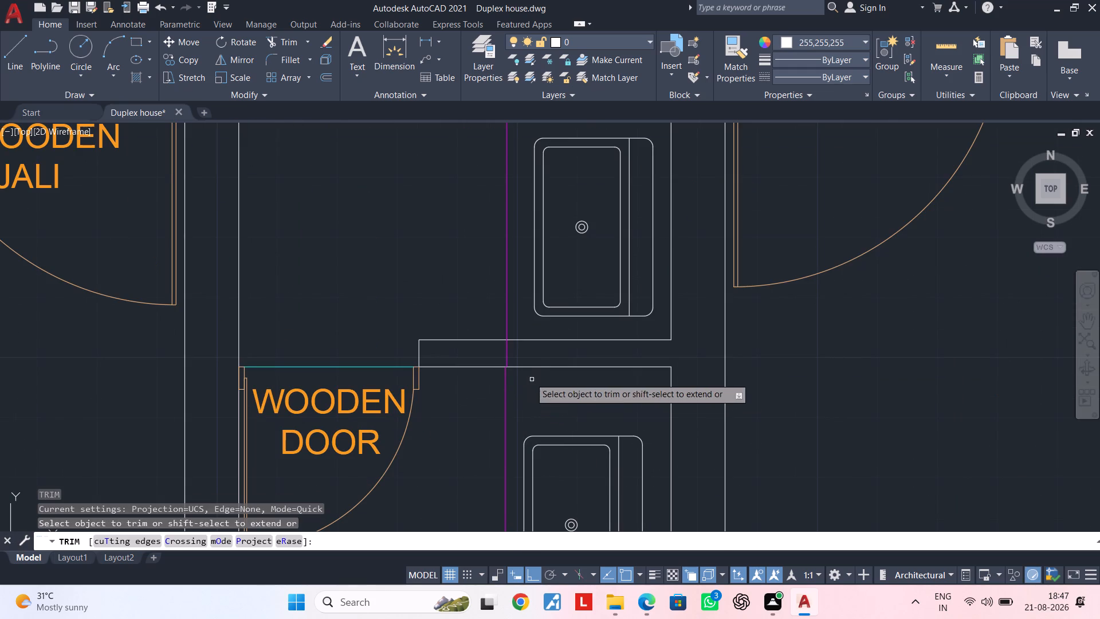
left_click(508, 355)
key("Escape")
key("Escape")
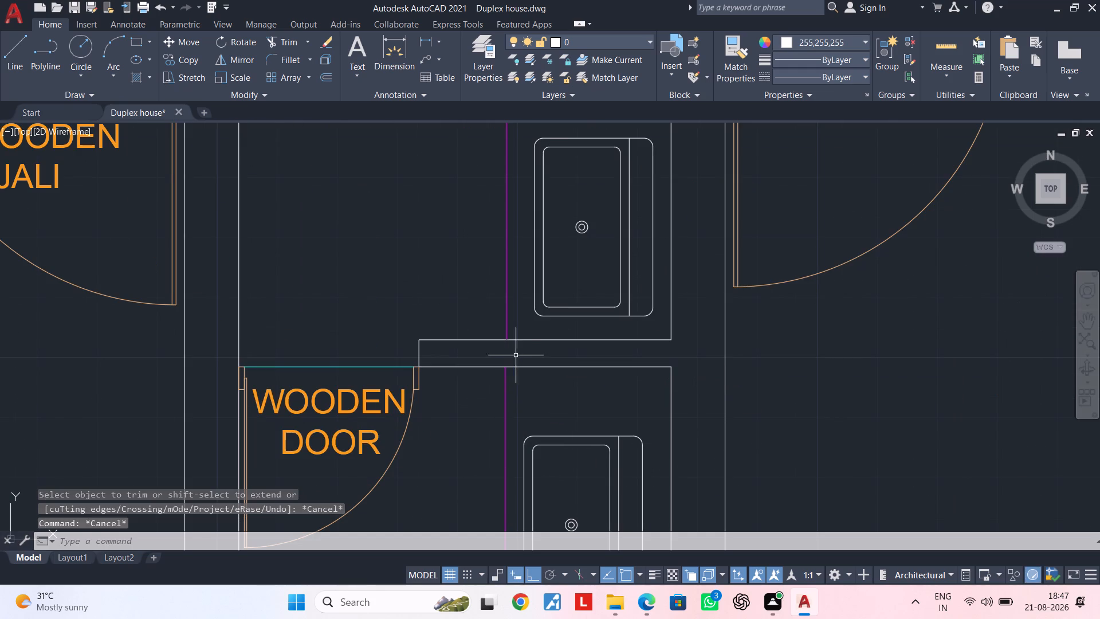
Compare the new plan with the furnished plan and examine the furniture in the furnished M.BEDROOM.
middle_click_drag(544, 363, 556, 400)
scroll(504, 357, "down", 2)
middle_click_drag(465, 340, 482, 432)
middle_click_drag(470, 411, 549, 410)
scroll(547, 402, "down", 1)
middle_click_drag(547, 402, 524, 493)
scroll(578, 378, "down", 1)
middle_click_drag(573, 381, 525, 401)
scroll(568, 387, "down", 1)
middle_click_drag(568, 387, 582, 349)
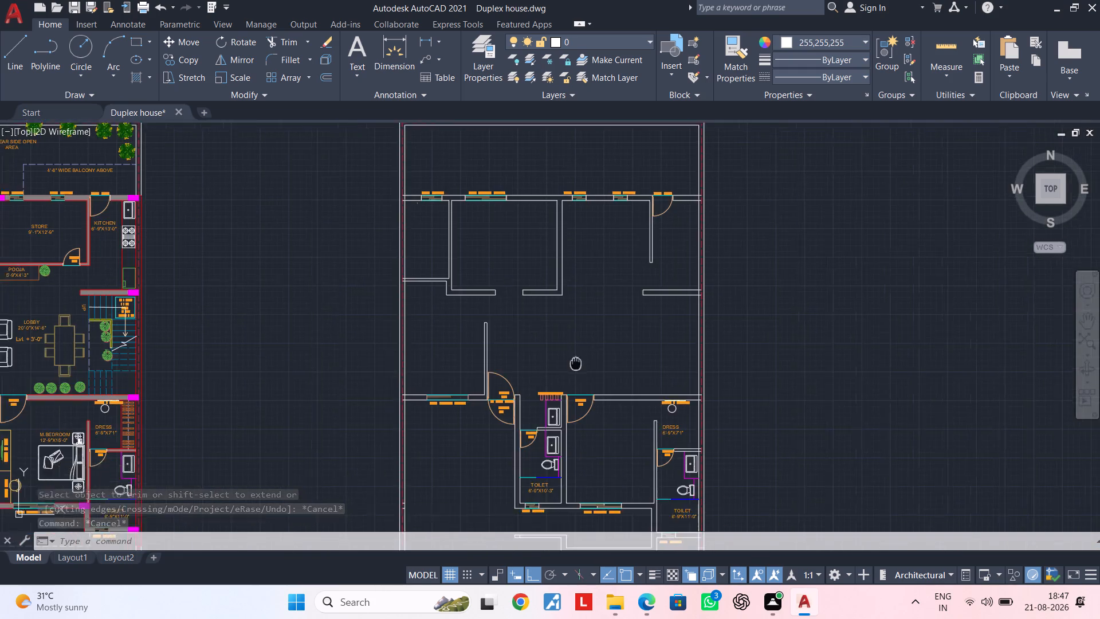
middle_click_drag(582, 349, 631, 253)
middle_click_drag(631, 253, 731, 266)
middle_click_drag(544, 350, 652, 317)
middle_click_drag(430, 329, 540, 330)
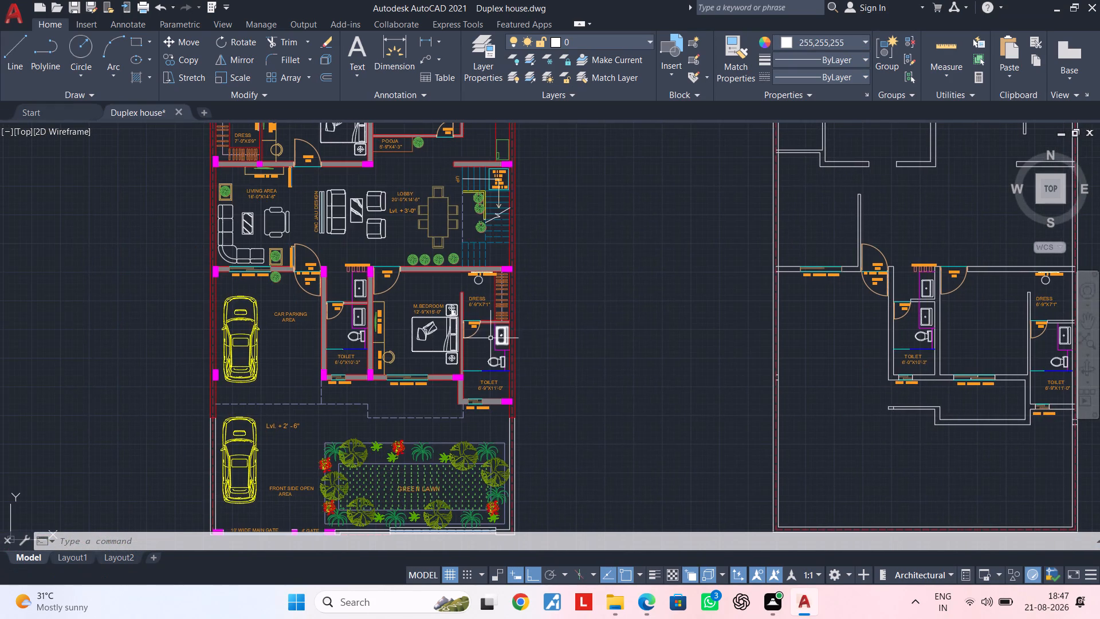
scroll(487, 338, "up", 1)
middle_click_drag(575, 354, 567, 416)
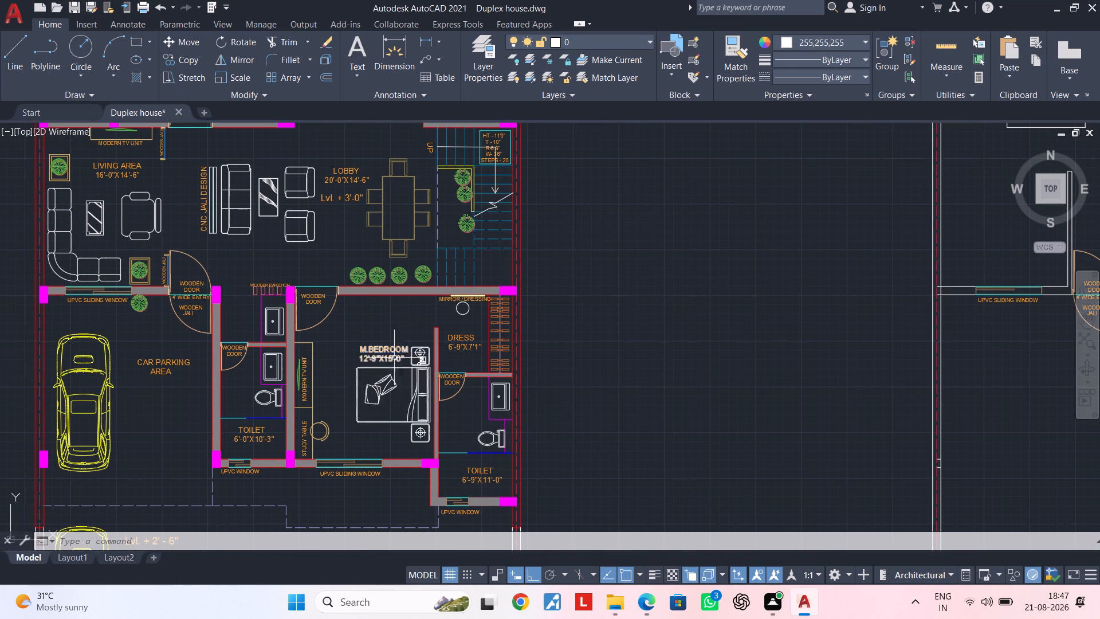
middle_click_drag(343, 369, 342, 395)
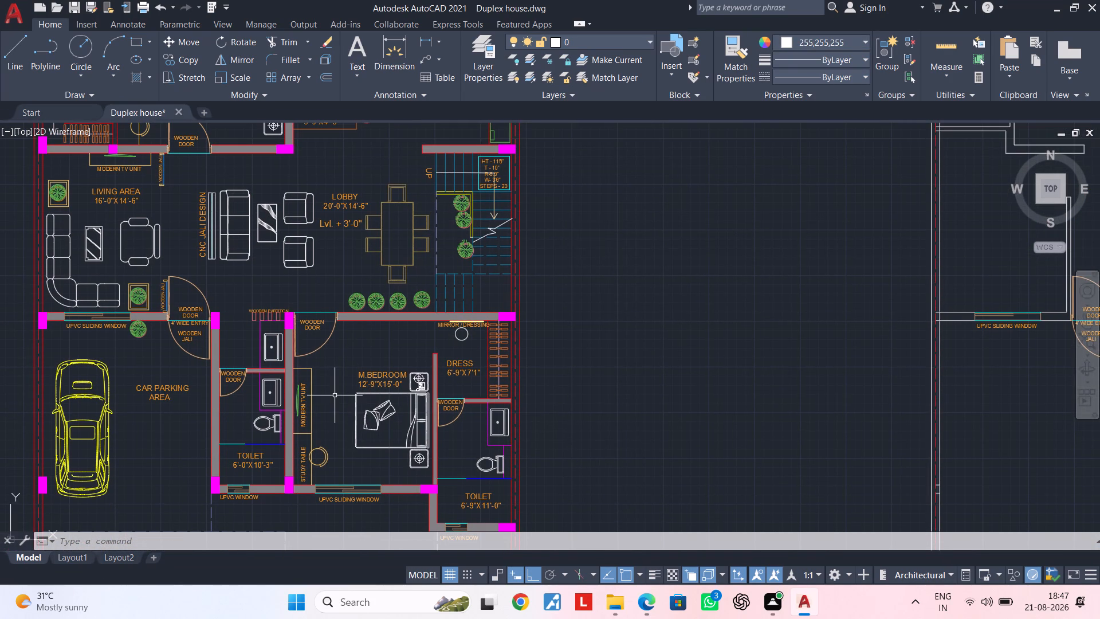
key("Escape")
key("Escape")
scroll(312, 430, "up", 2)
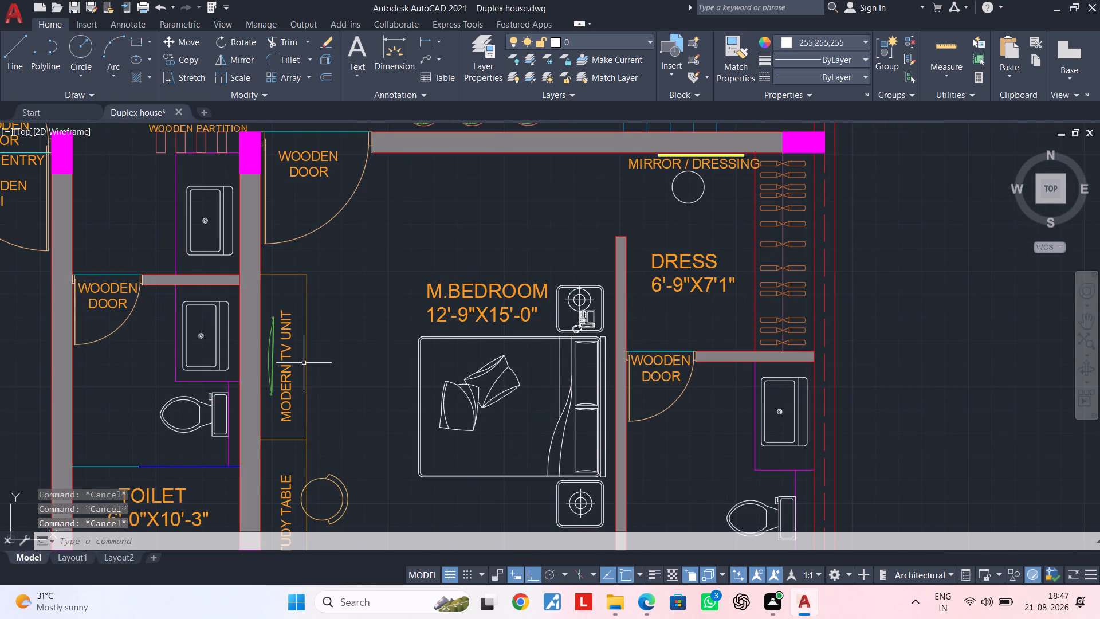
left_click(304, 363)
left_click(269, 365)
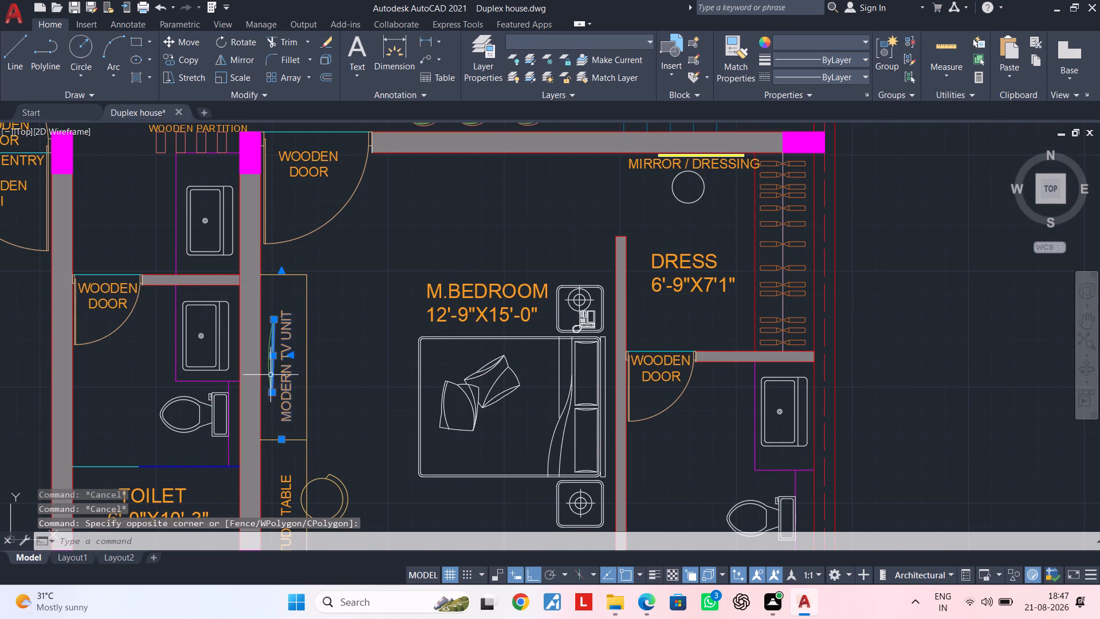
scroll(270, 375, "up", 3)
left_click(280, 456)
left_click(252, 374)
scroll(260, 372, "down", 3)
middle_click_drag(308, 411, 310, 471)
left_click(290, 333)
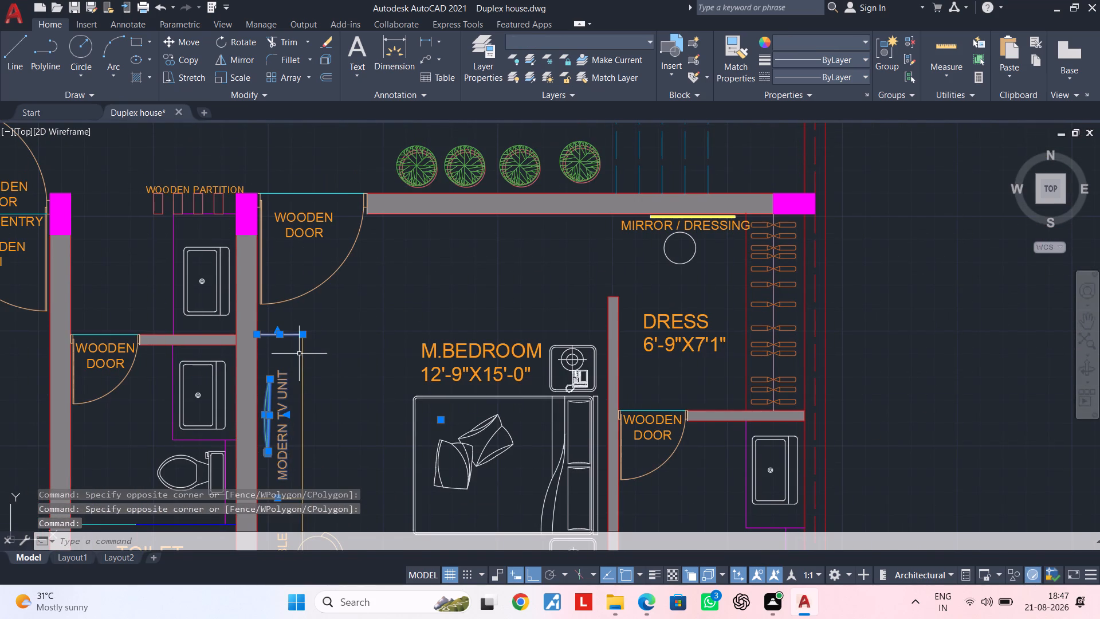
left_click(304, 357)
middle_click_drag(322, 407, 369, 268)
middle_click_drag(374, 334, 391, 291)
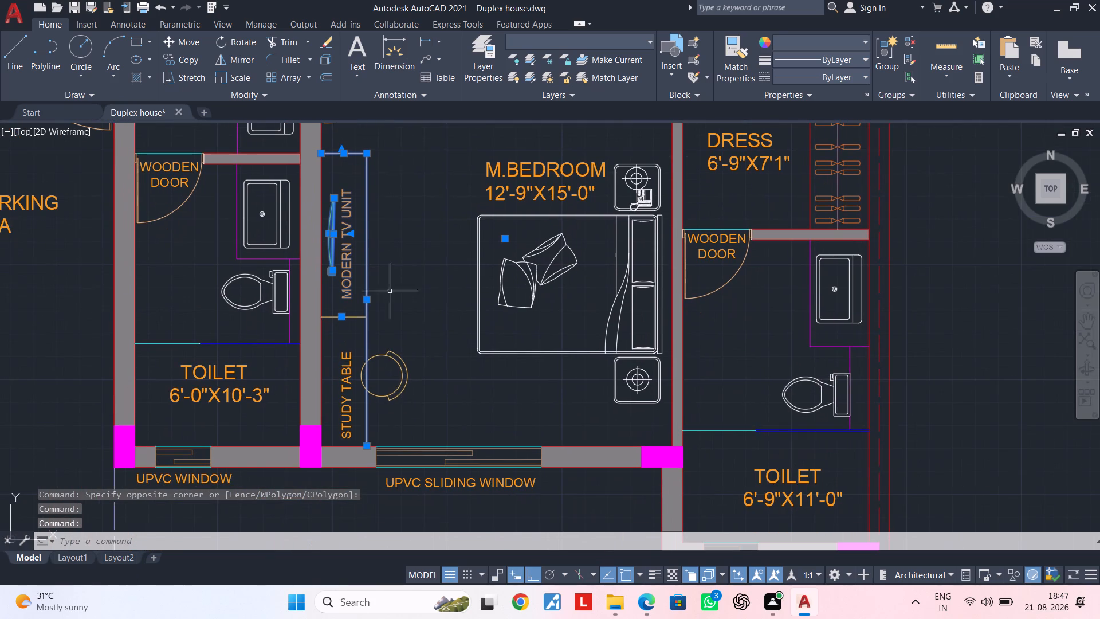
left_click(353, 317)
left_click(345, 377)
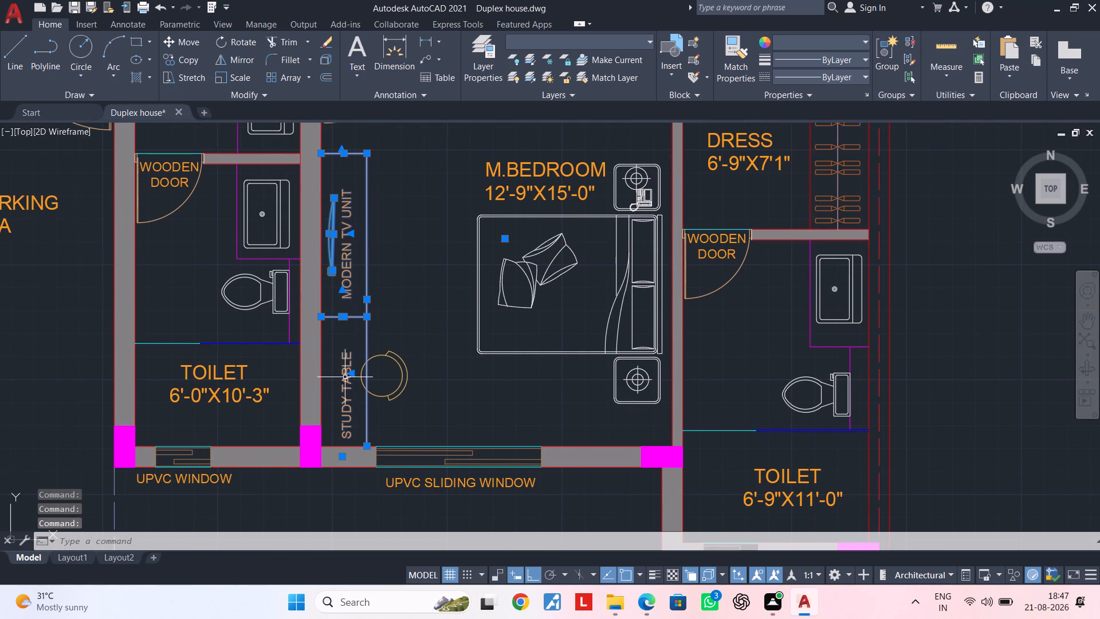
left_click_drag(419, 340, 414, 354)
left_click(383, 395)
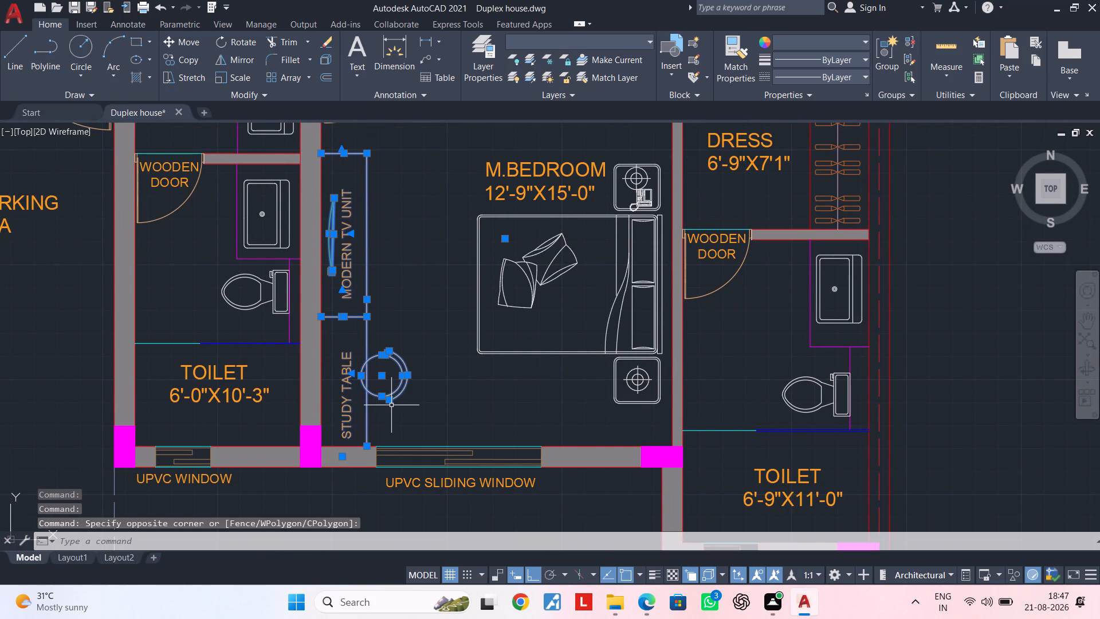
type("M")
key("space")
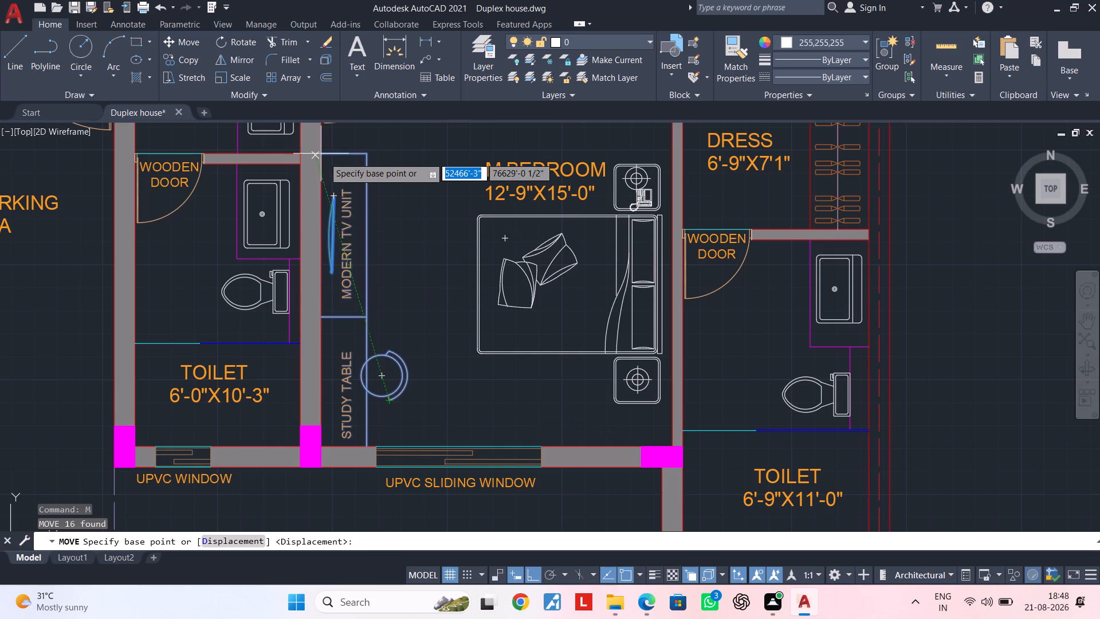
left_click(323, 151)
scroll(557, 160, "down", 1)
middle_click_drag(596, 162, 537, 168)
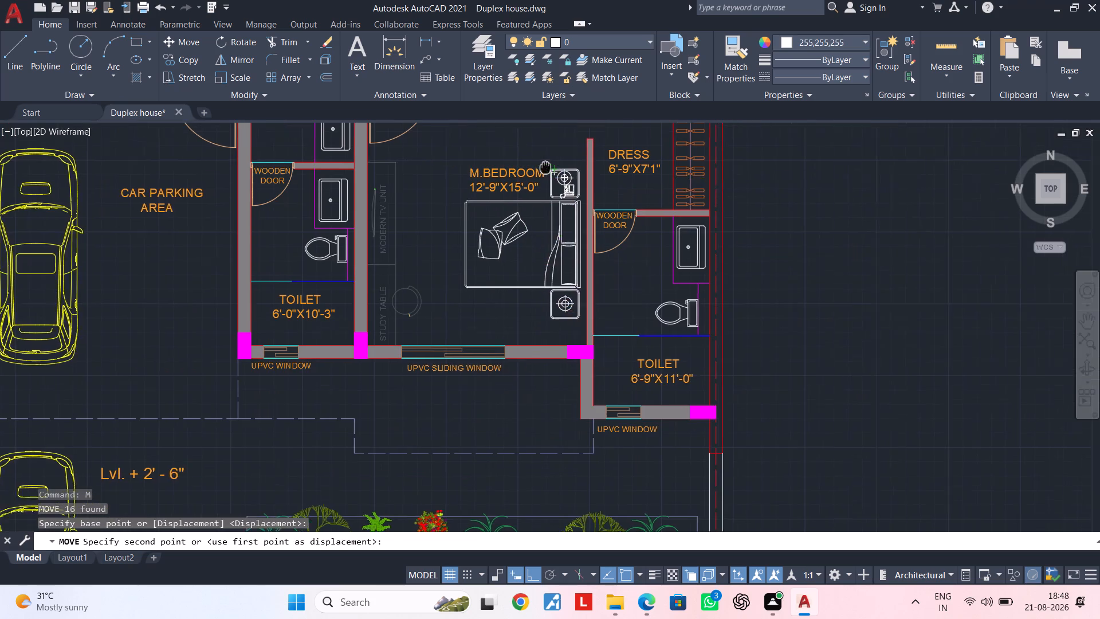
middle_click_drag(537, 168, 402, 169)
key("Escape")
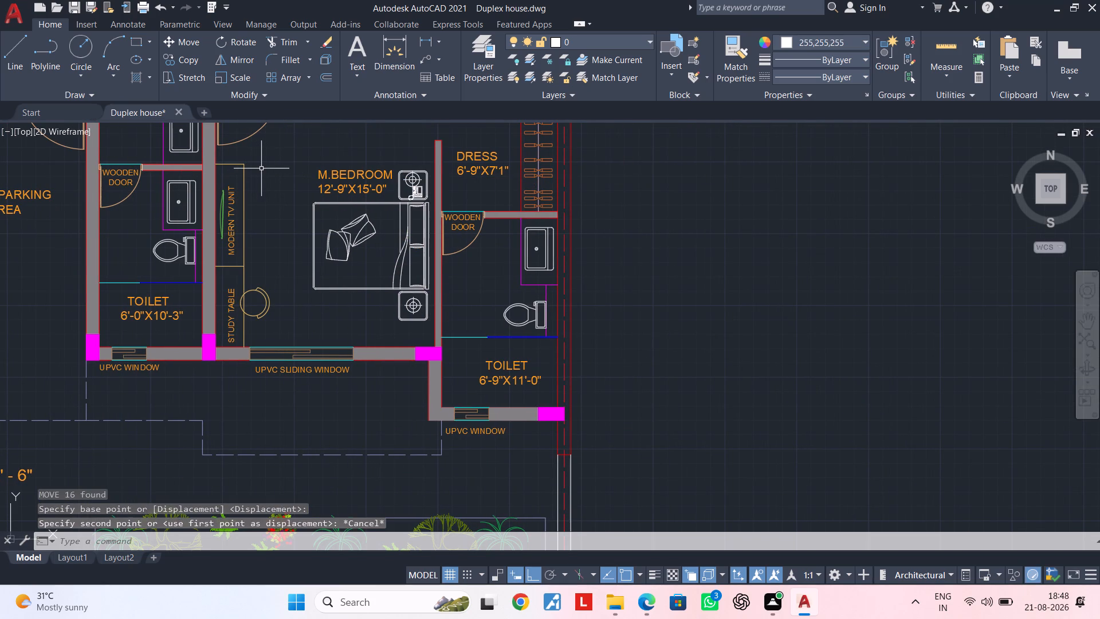
Copy the furnished M.BEDROOM's modern TV unit, TV, study table, chair and their labels into the new plan's bedroom, against the toilet partition wall.
middle_click_drag(261, 169, 340, 177)
scroll(340, 177, "up", 1)
left_click(337, 151)
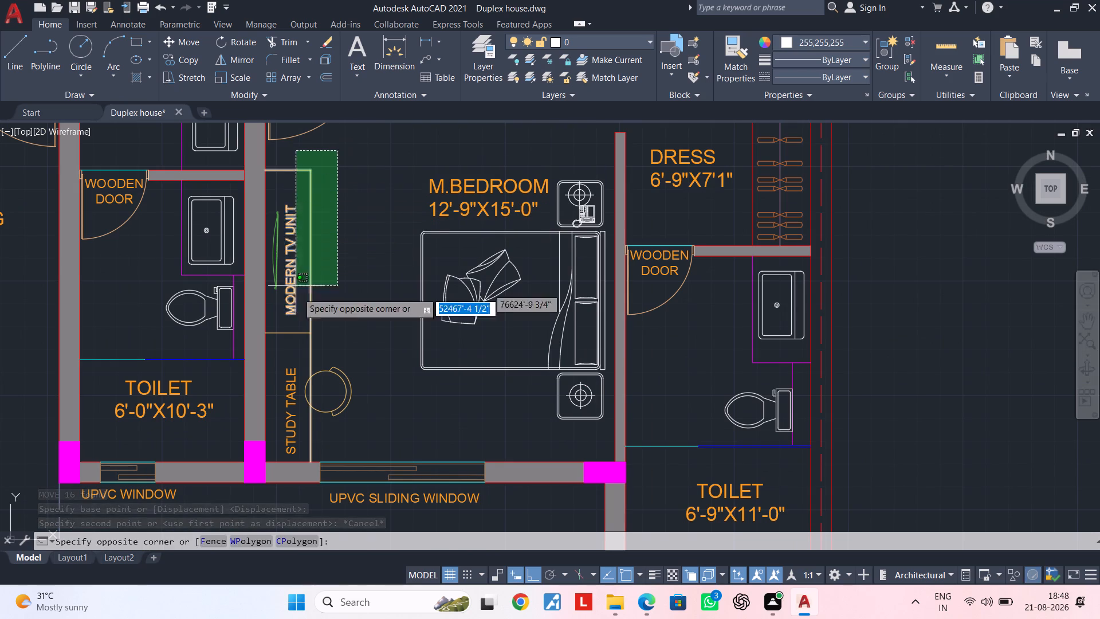
left_click(286, 450)
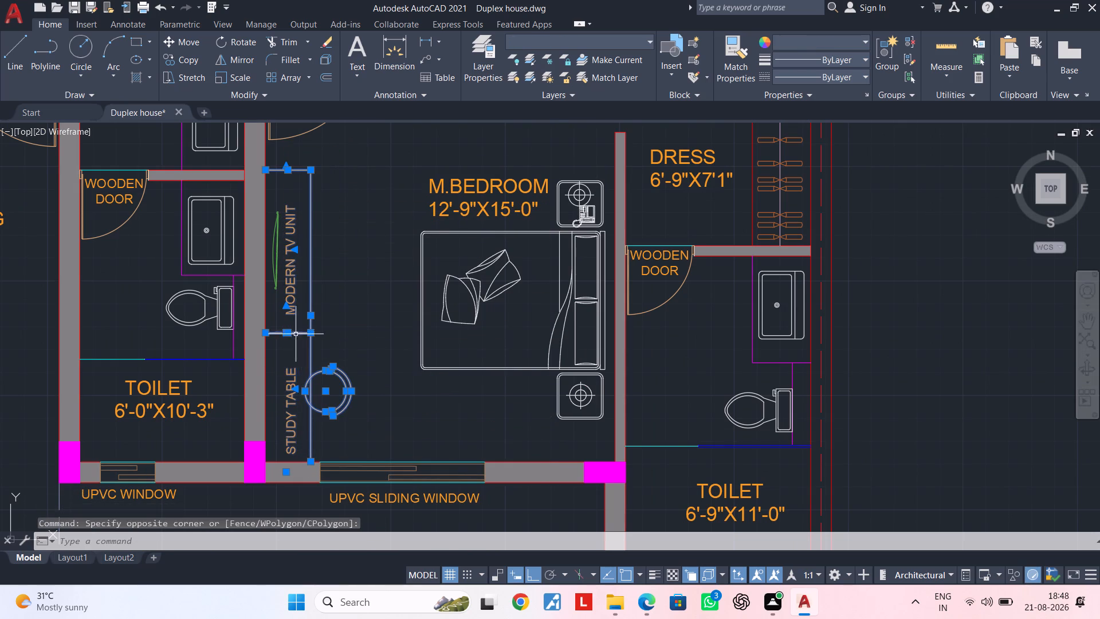
scroll(296, 331, "up", 1)
middle_click_drag(296, 331, 324, 383)
scroll(289, 289, "up", 1)
left_click(310, 332)
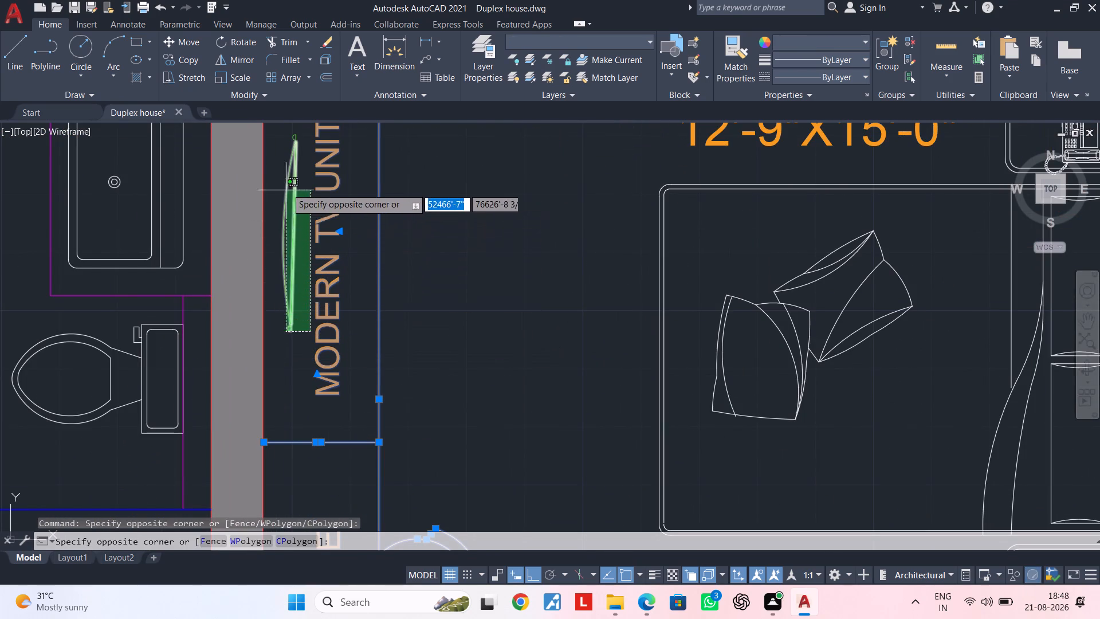
left_click(283, 132)
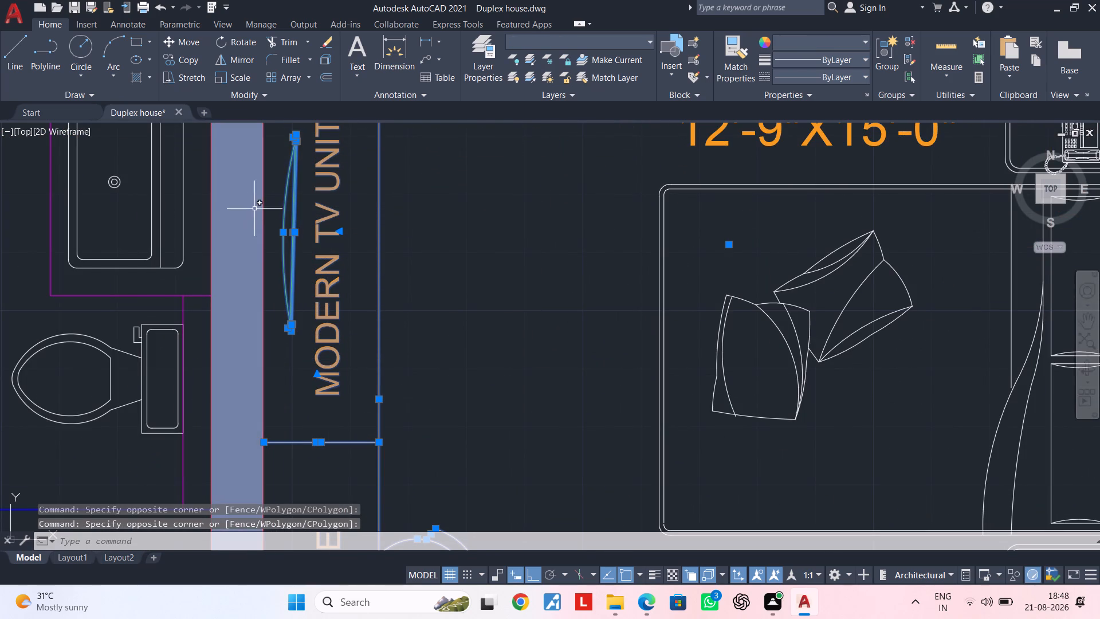
scroll(267, 246, "down", 1)
middle_click_drag(386, 271, 359, 402)
scroll(371, 369, "down", 1)
middle_click_drag(370, 346, 375, 285)
middle_click_drag(380, 281, 380, 279)
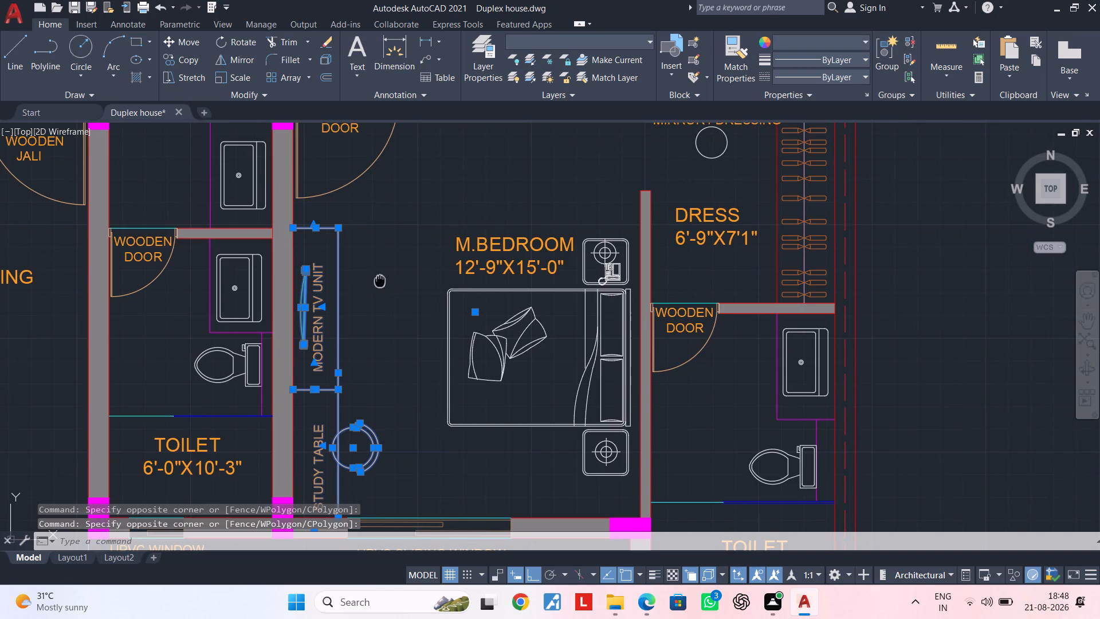
middle_click_drag(380, 279, 380, 218)
key("c")
key("o")
key("space")
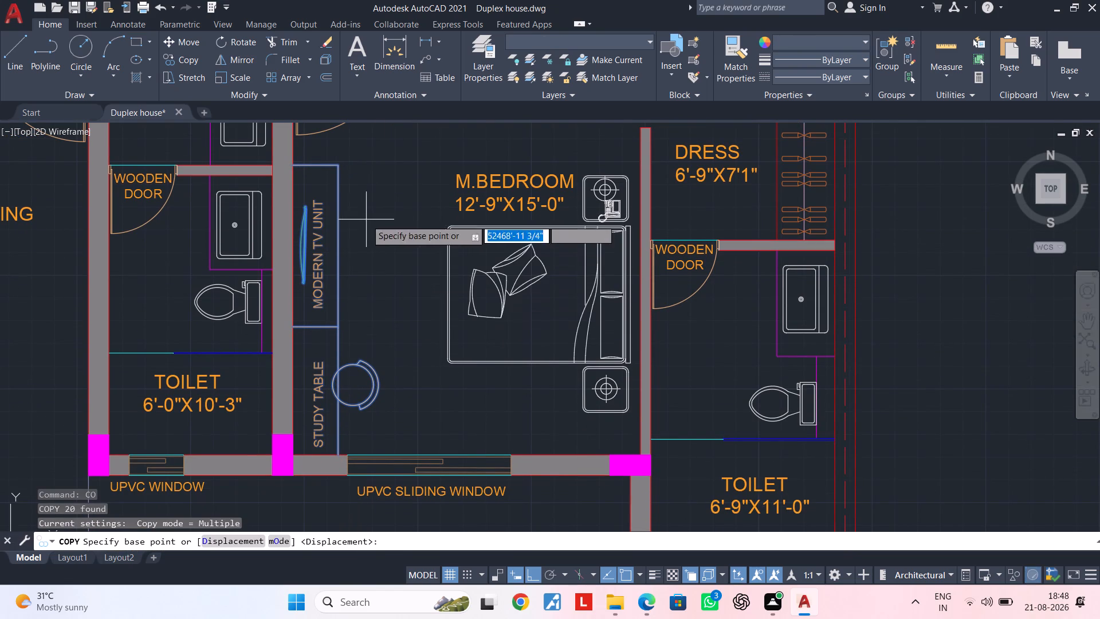
left_click(294, 166)
middle_click_drag(831, 189, 535, 214)
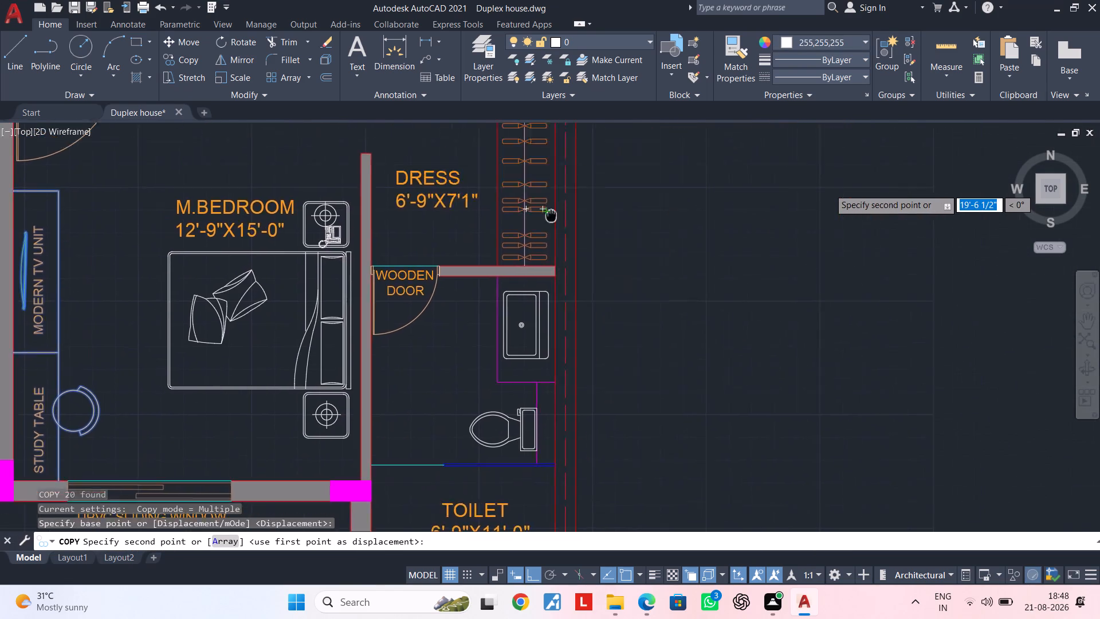
middle_click_drag(535, 214, 392, 218)
scroll(730, 228, "down", 1)
middle_click_drag(732, 230, 227, 230)
middle_click_drag(779, 245, 554, 245)
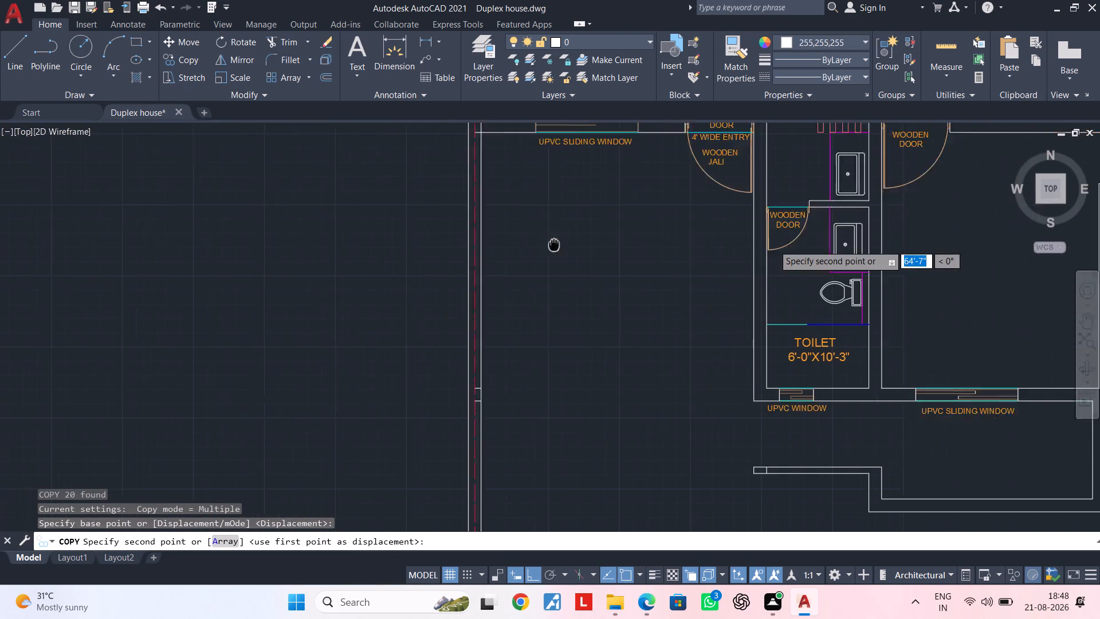
middle_click_drag(554, 245, 247, 252)
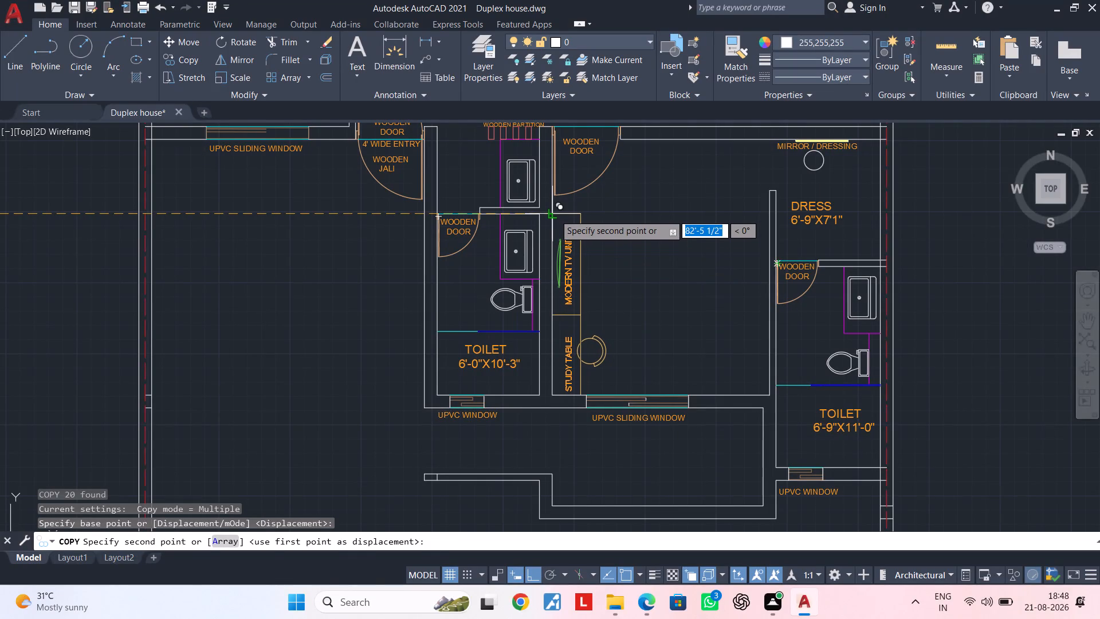
scroll(555, 214, "up", 1)
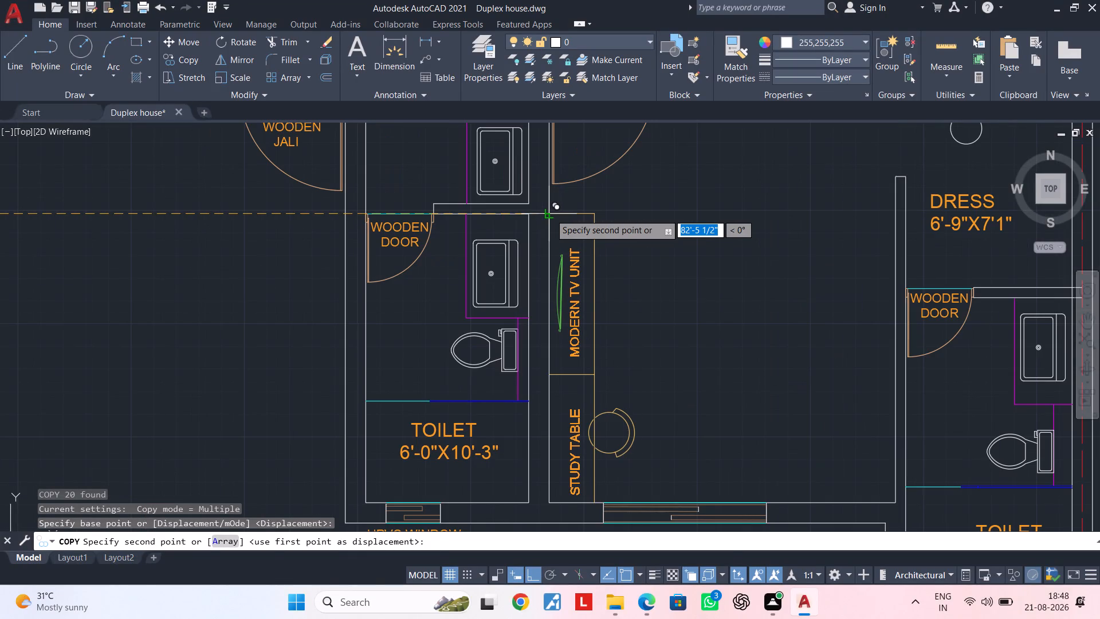
left_click(548, 214)
key("Escape")
key("Escape")
scroll(689, 254, "down", 1)
middle_click_drag(677, 257, 506, 259)
key("Escape")
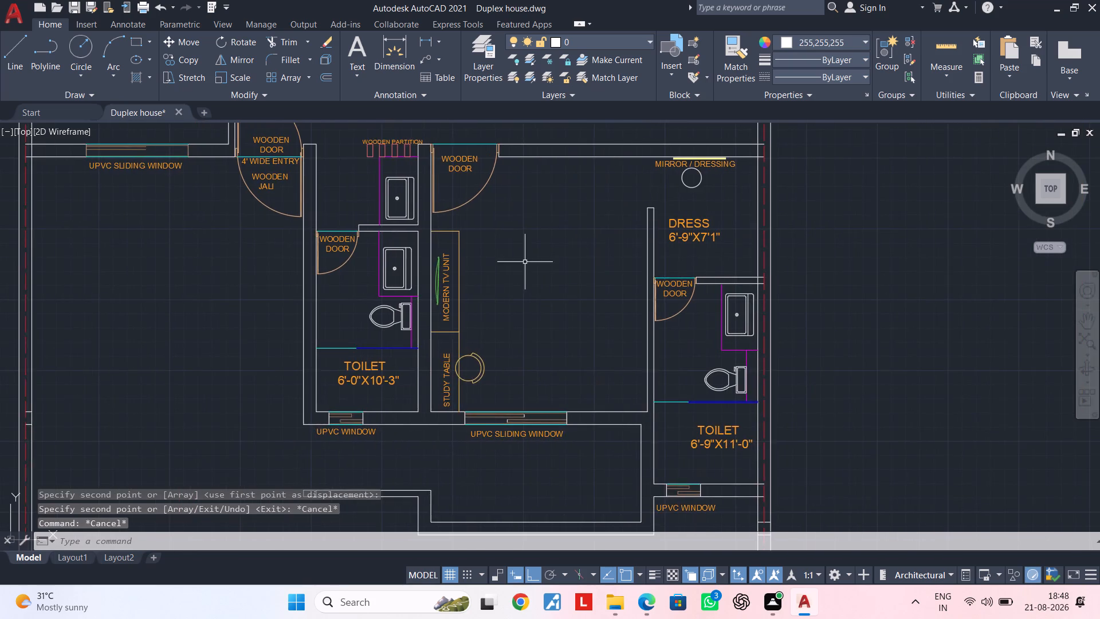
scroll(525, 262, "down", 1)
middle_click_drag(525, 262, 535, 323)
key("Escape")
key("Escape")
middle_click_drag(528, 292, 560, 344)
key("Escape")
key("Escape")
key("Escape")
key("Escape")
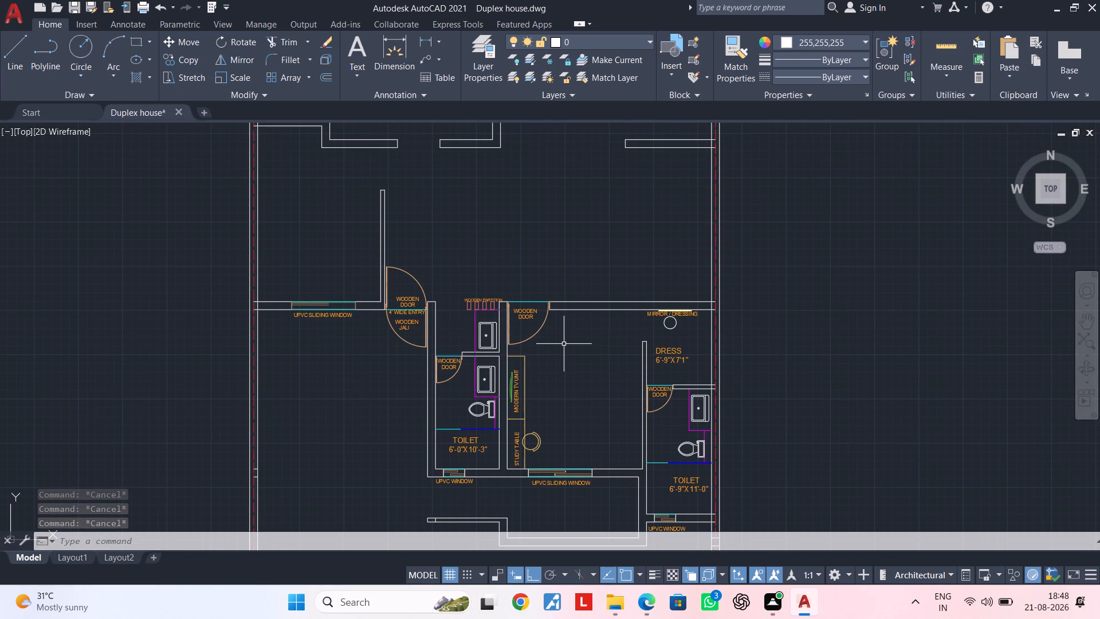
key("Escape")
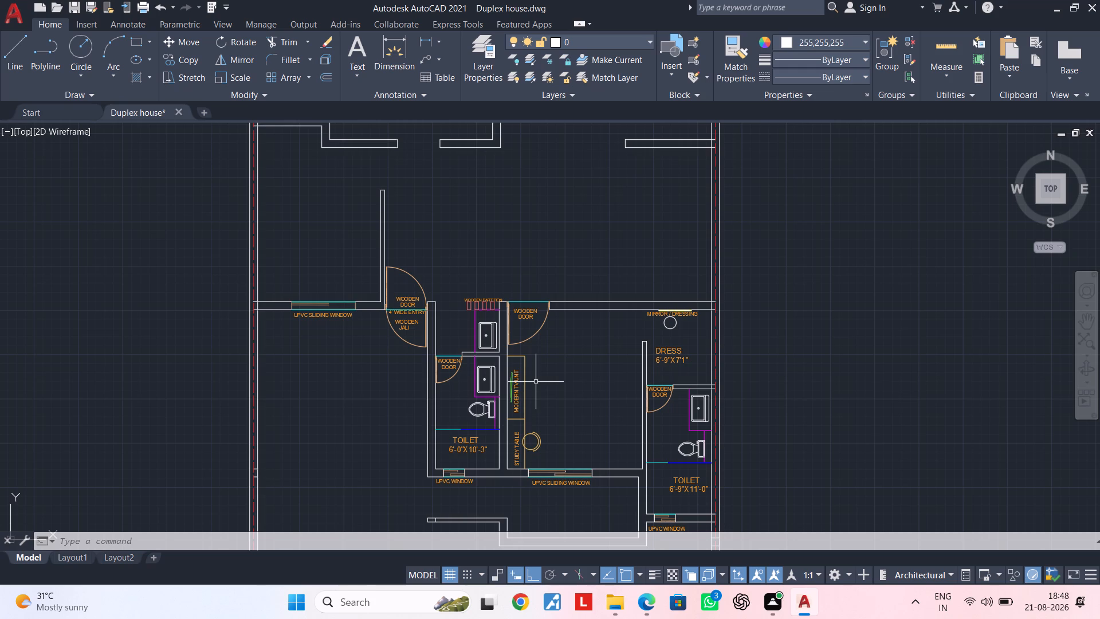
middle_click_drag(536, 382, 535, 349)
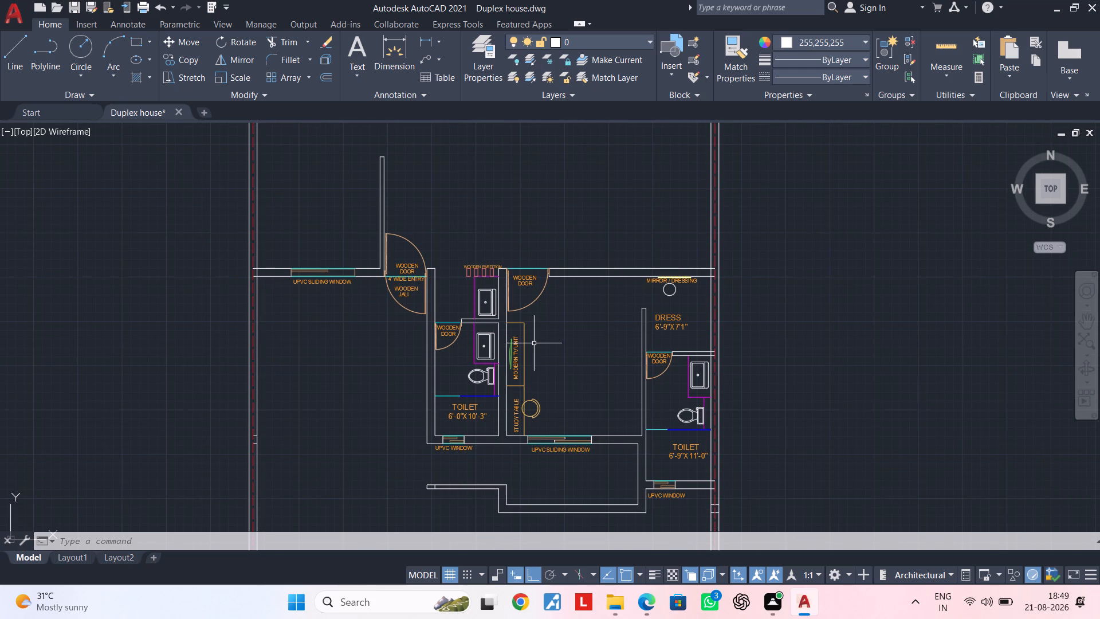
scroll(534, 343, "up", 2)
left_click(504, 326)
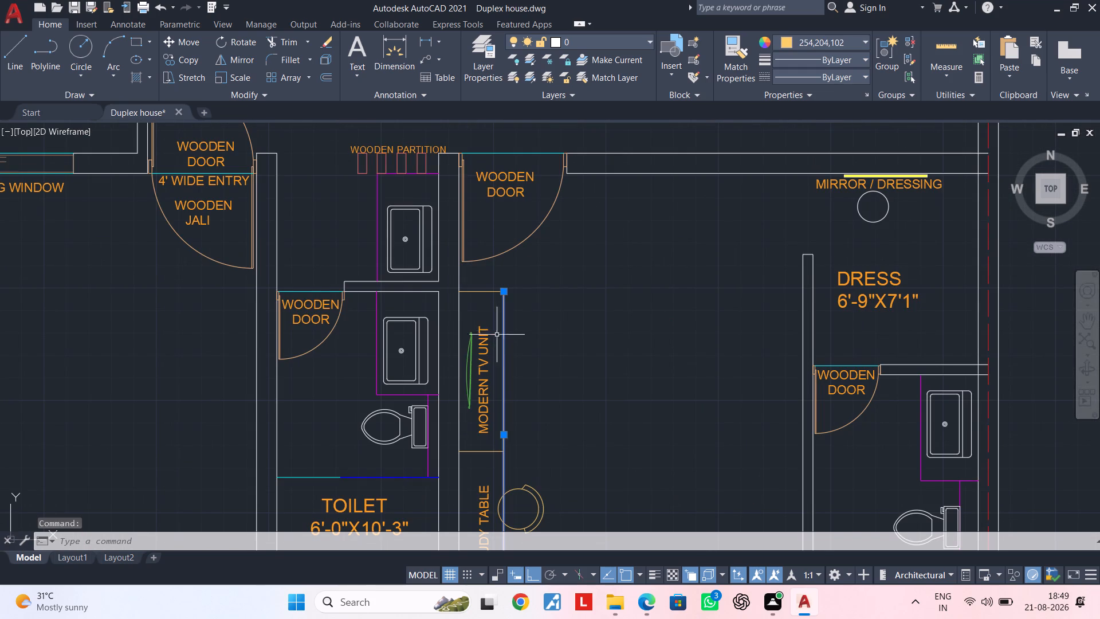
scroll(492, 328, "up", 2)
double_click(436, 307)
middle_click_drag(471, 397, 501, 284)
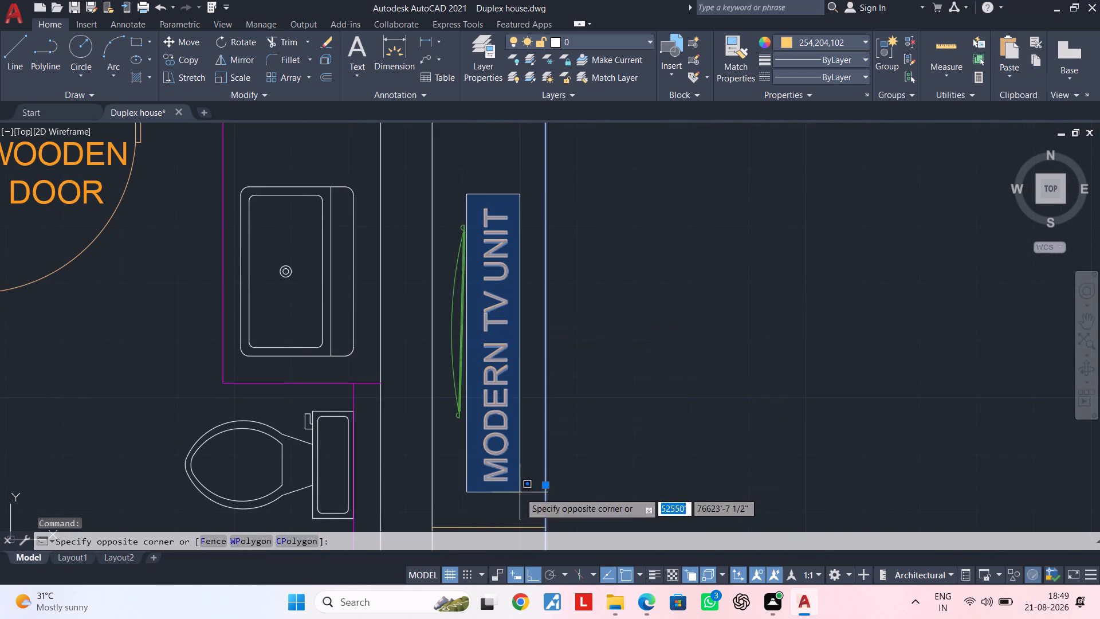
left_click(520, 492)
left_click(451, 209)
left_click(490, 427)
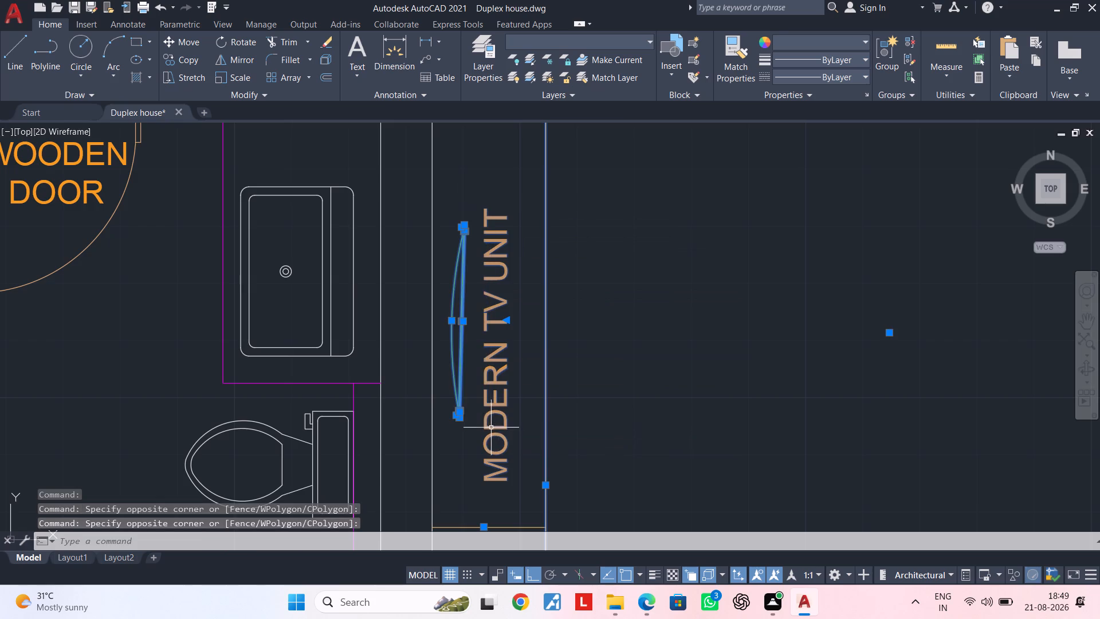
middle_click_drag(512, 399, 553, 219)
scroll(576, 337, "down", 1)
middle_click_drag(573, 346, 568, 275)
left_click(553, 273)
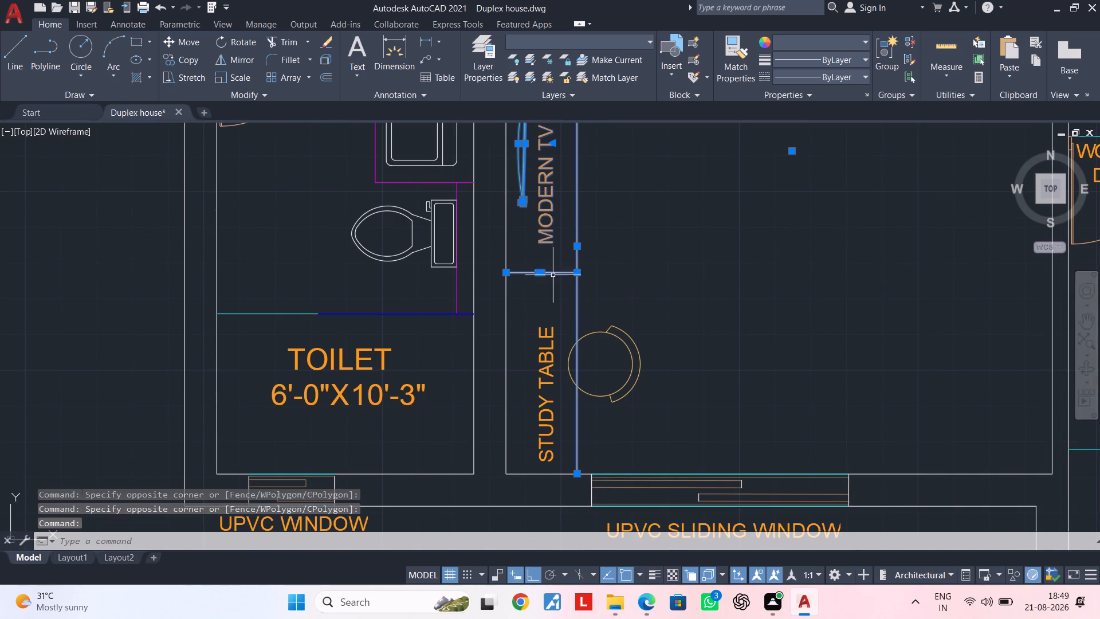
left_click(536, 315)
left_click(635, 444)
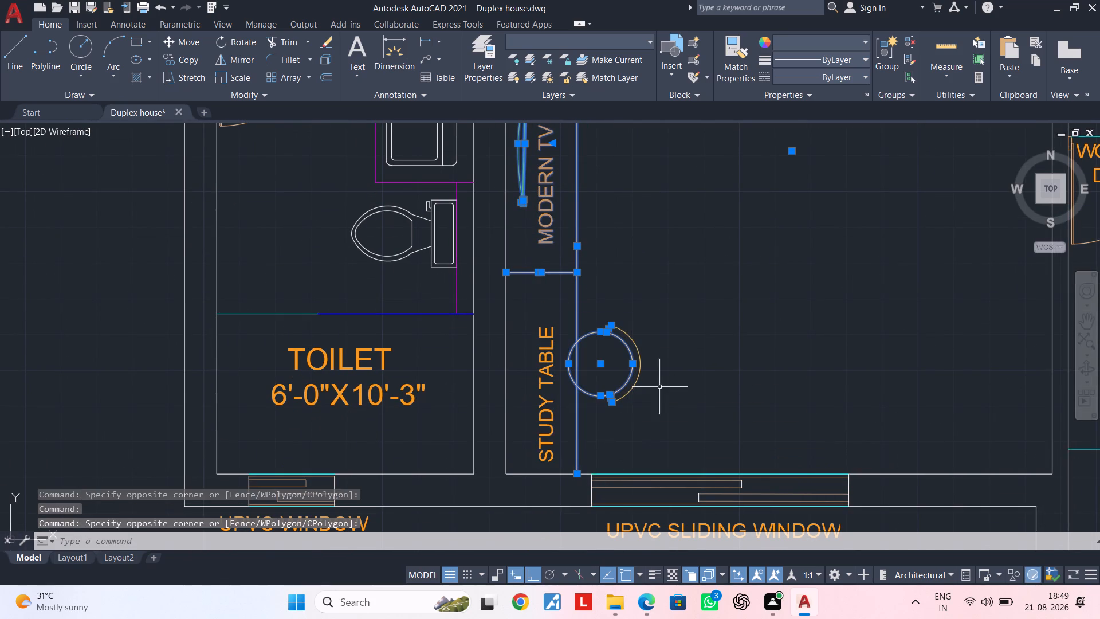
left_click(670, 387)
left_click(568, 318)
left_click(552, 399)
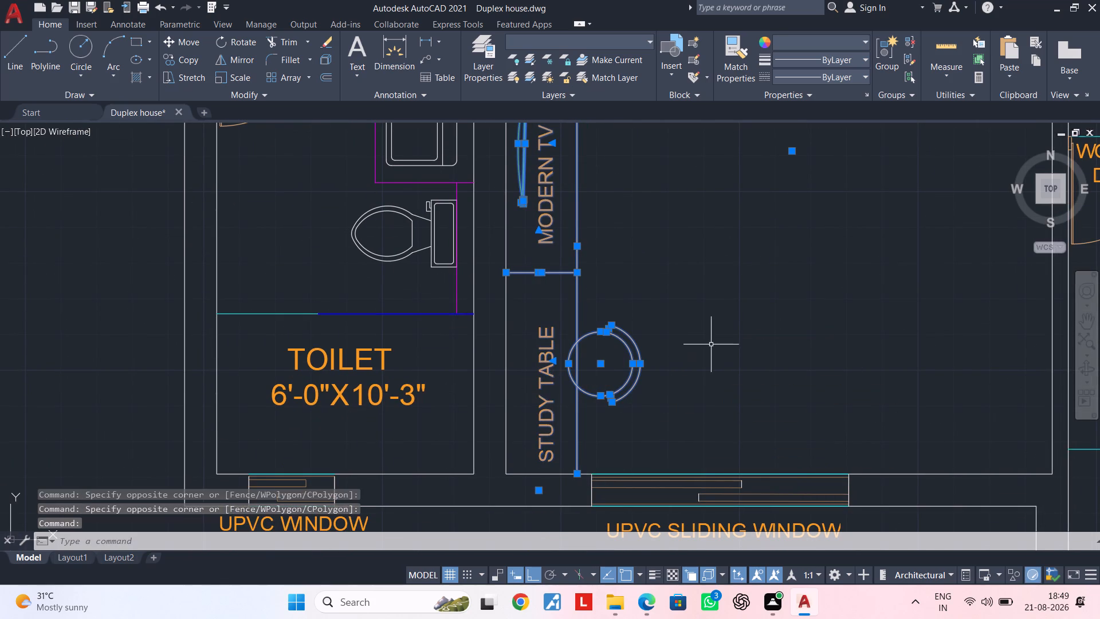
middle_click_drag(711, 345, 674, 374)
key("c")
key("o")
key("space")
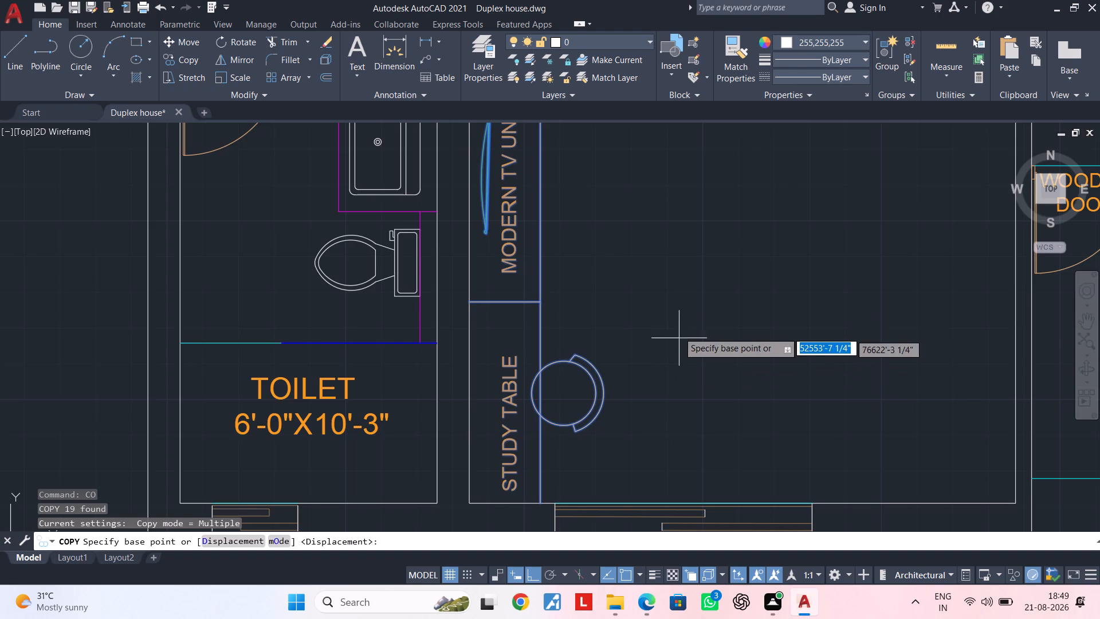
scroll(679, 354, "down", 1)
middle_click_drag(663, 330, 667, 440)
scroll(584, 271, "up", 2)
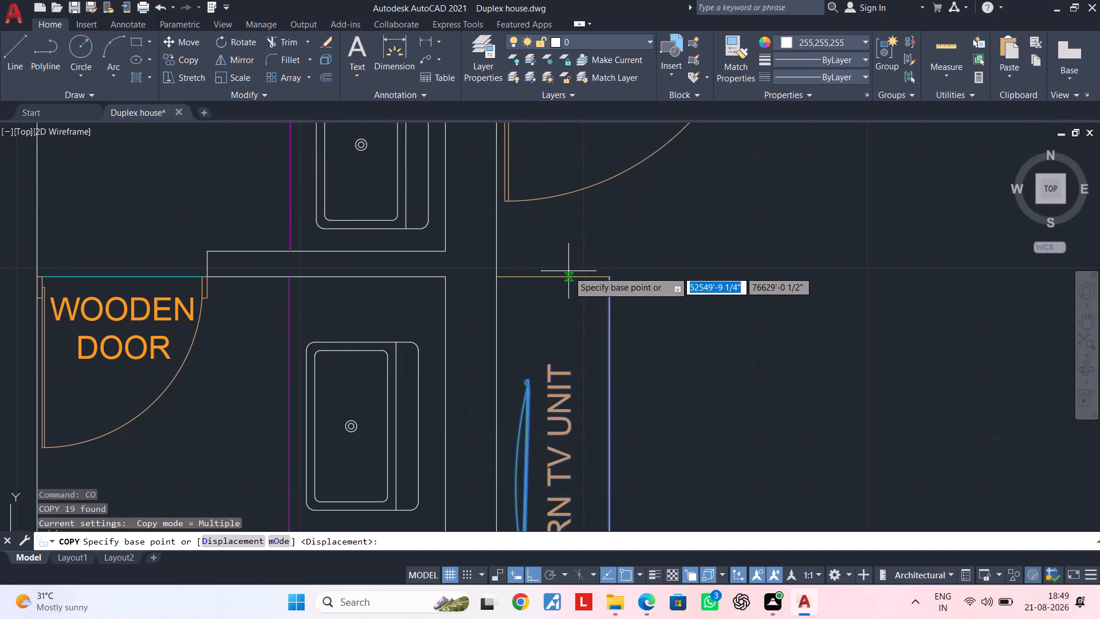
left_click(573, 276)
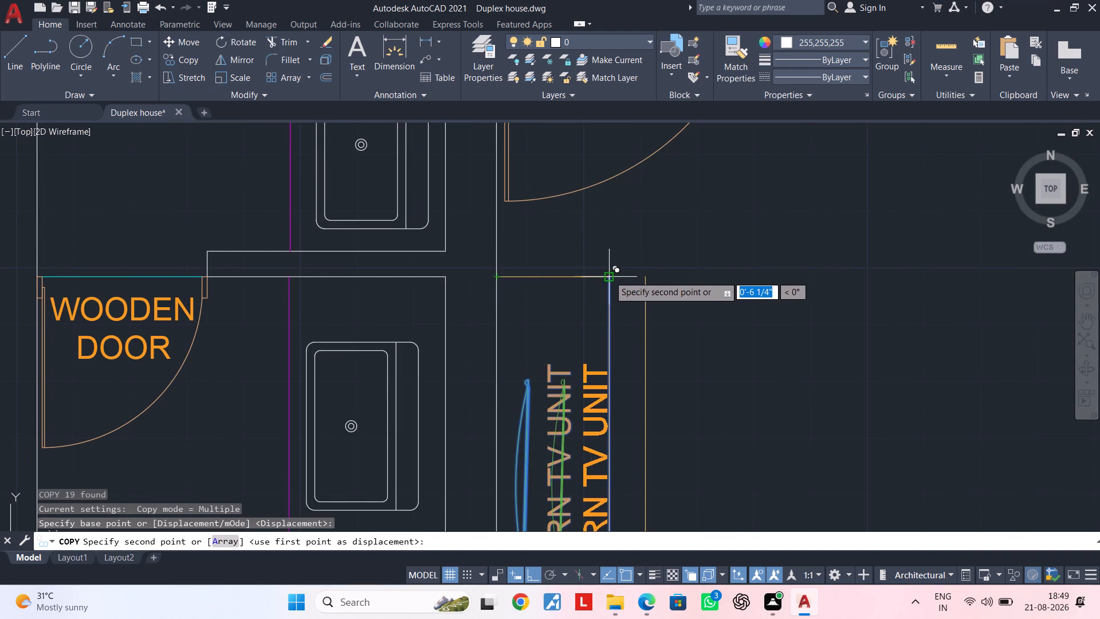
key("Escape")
Copy the new bedroom's modern TV unit, TV, study table, chair and labels to the living area's outer side wall, ending at the UPVC sliding window wall.
left_click(563, 263)
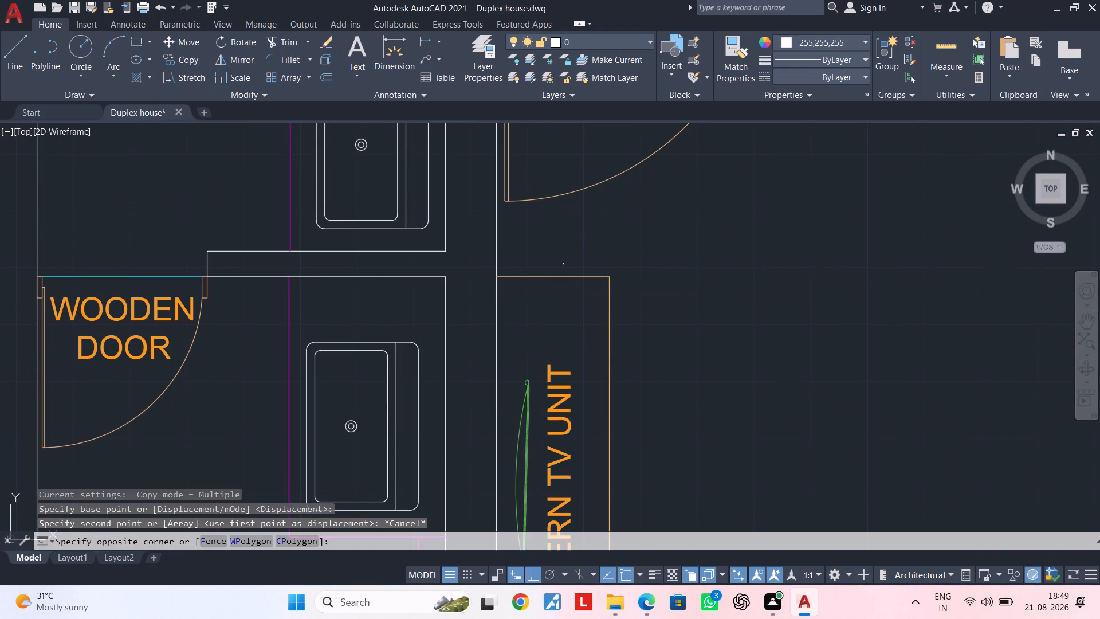
left_click(547, 367)
left_click(642, 337)
left_click(517, 436)
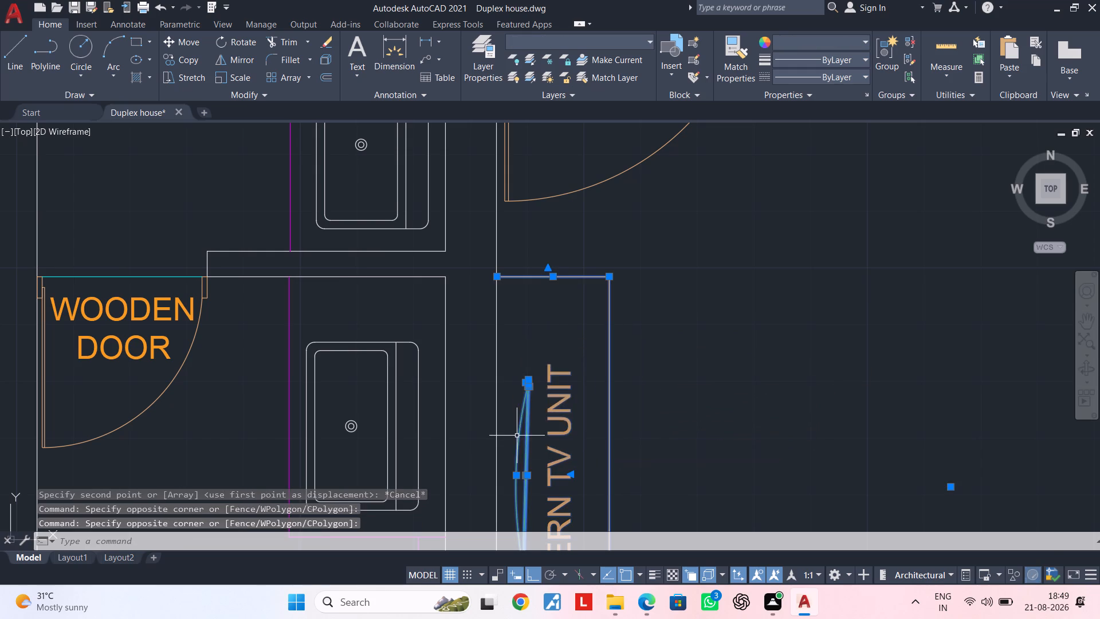
scroll(535, 426, "down", 1)
middle_click_drag(543, 417, 614, 278)
scroll(637, 371, "up", 2)
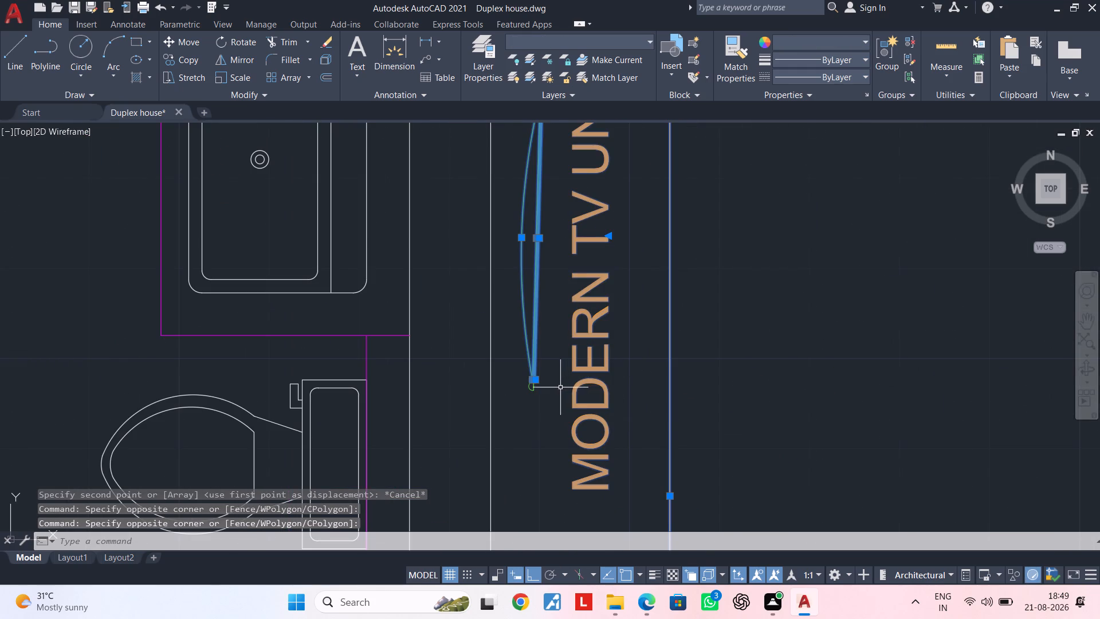
left_click(560, 388)
left_click(516, 366)
scroll(618, 394, "down", 1)
middle_click_drag(638, 346, 655, 208)
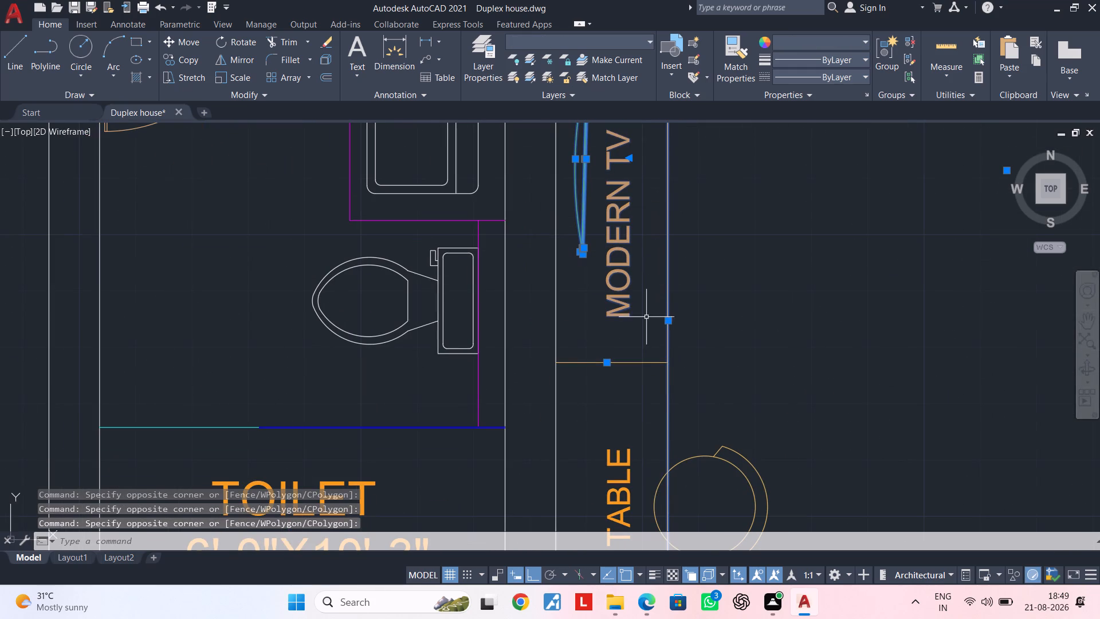
left_click_drag(646, 319, 646, 329)
left_click(620, 393)
middle_click_drag(748, 385, 769, 182)
left_click(796, 225)
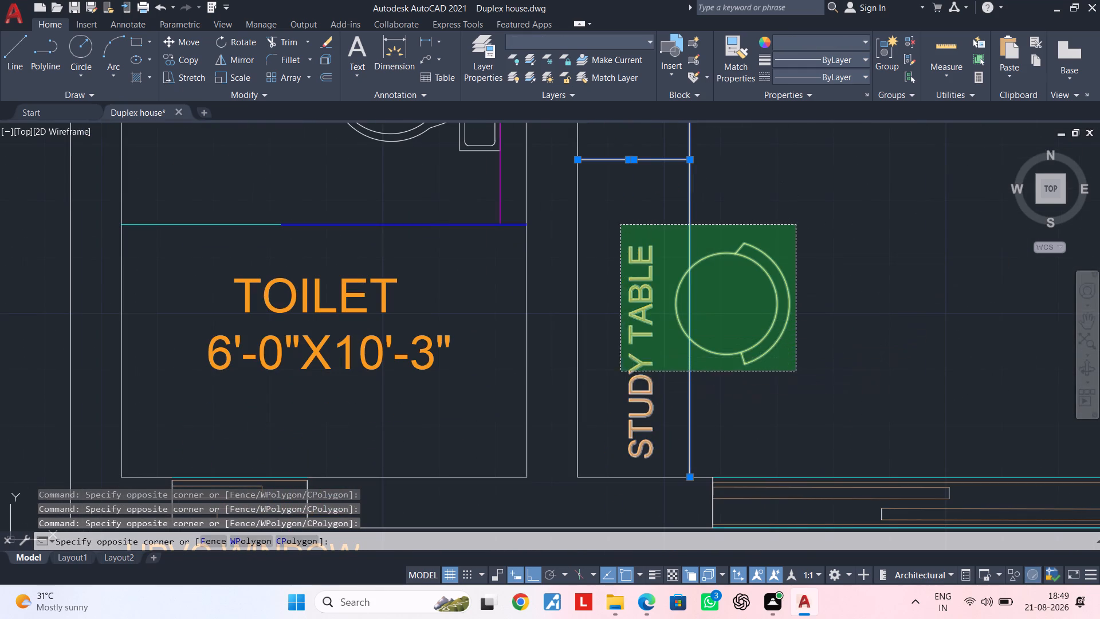
left_click(620, 371)
scroll(717, 320, "down", 3)
middle_click_drag(796, 201, 694, 422)
middle_click_drag(688, 374, 715, 349)
key("c")
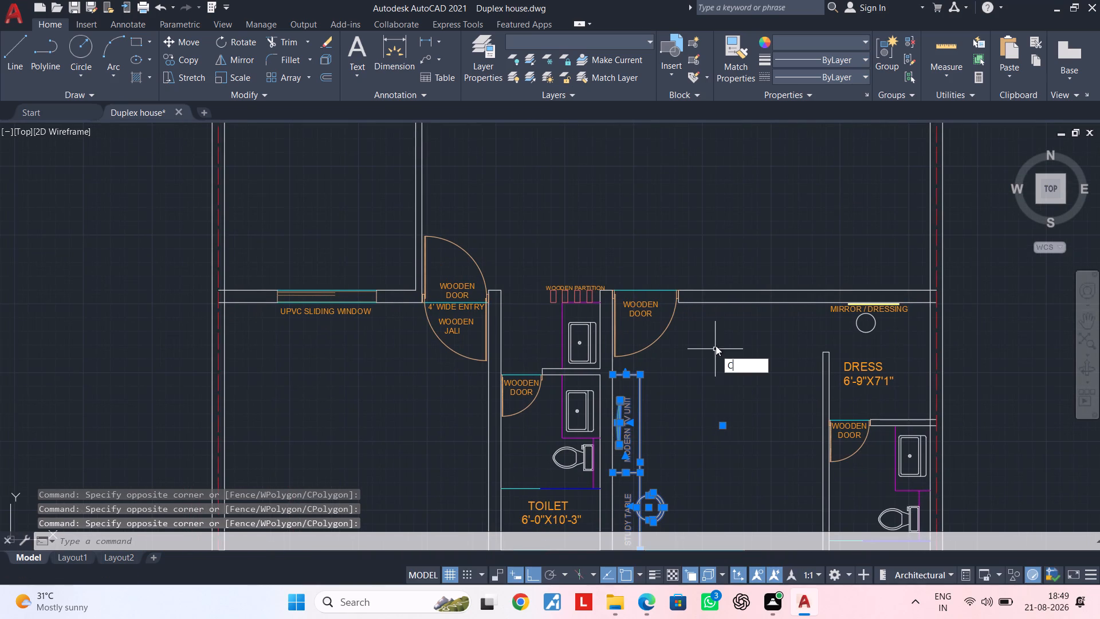
type("O")
key("space")
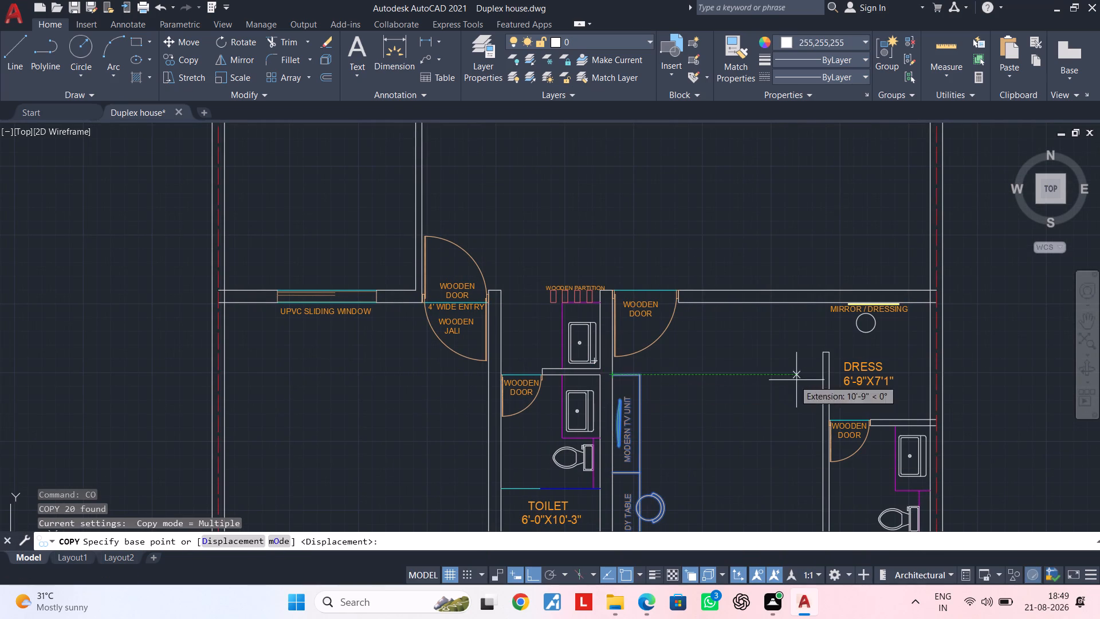
middle_click_drag(710, 386, 726, 162)
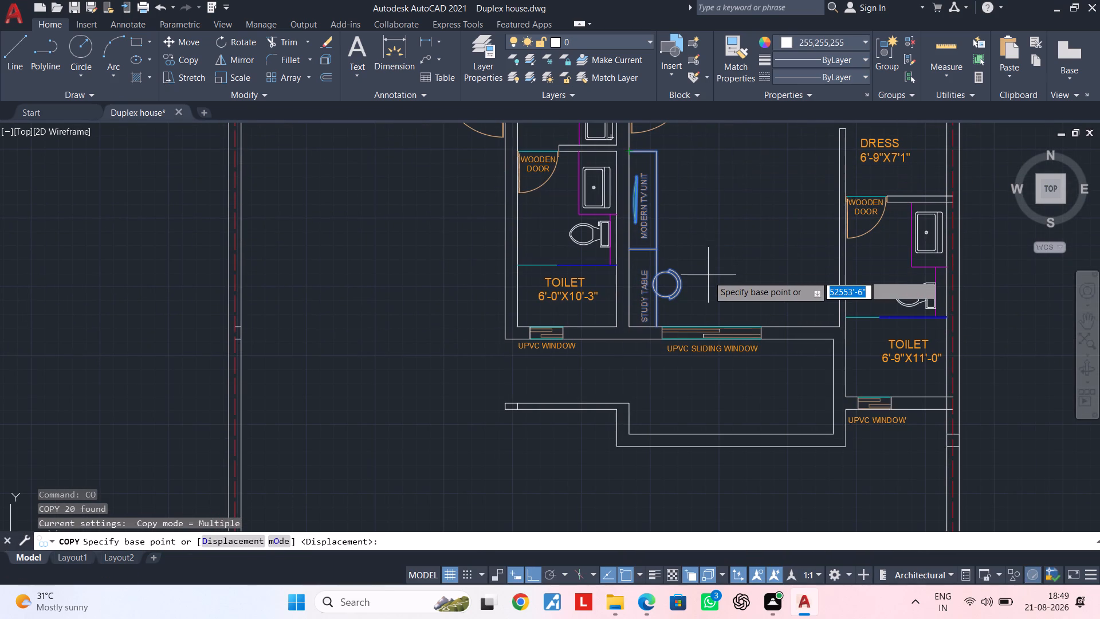
scroll(641, 328, "up", 1)
left_click(668, 324)
scroll(515, 197, "down", 2)
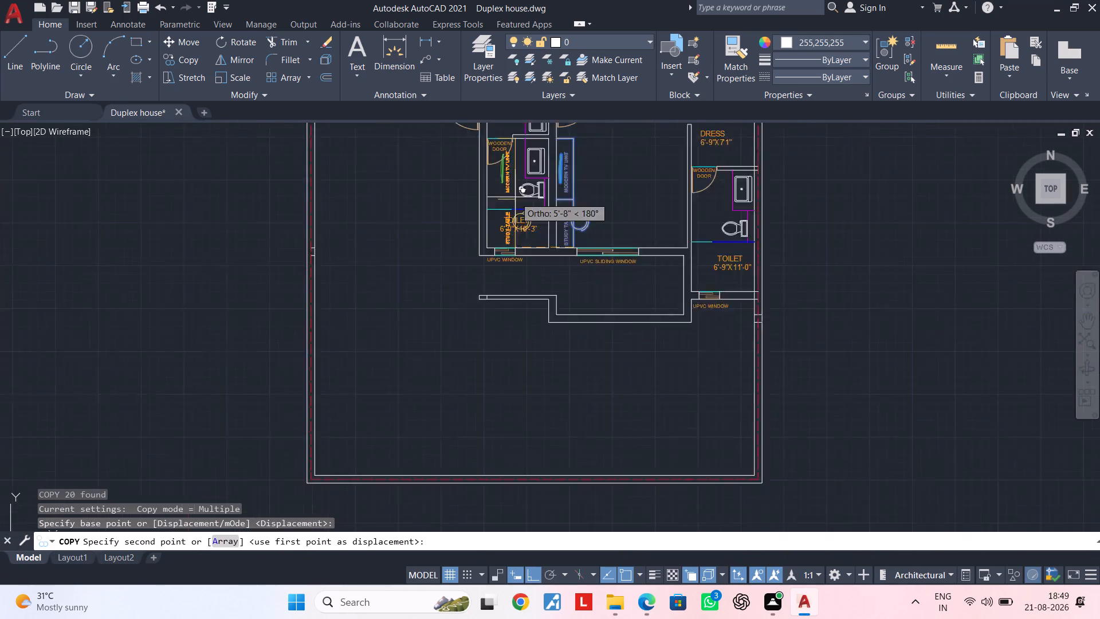
scroll(515, 197, "down", 1)
middle_click_drag(435, 202, 702, 344)
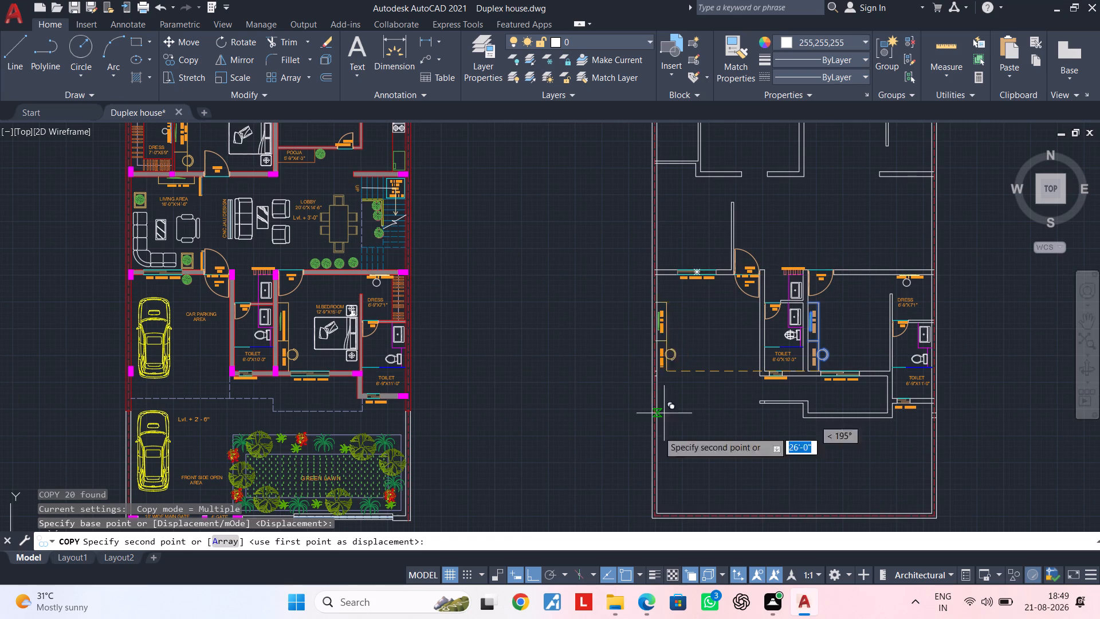
left_click(532, 568)
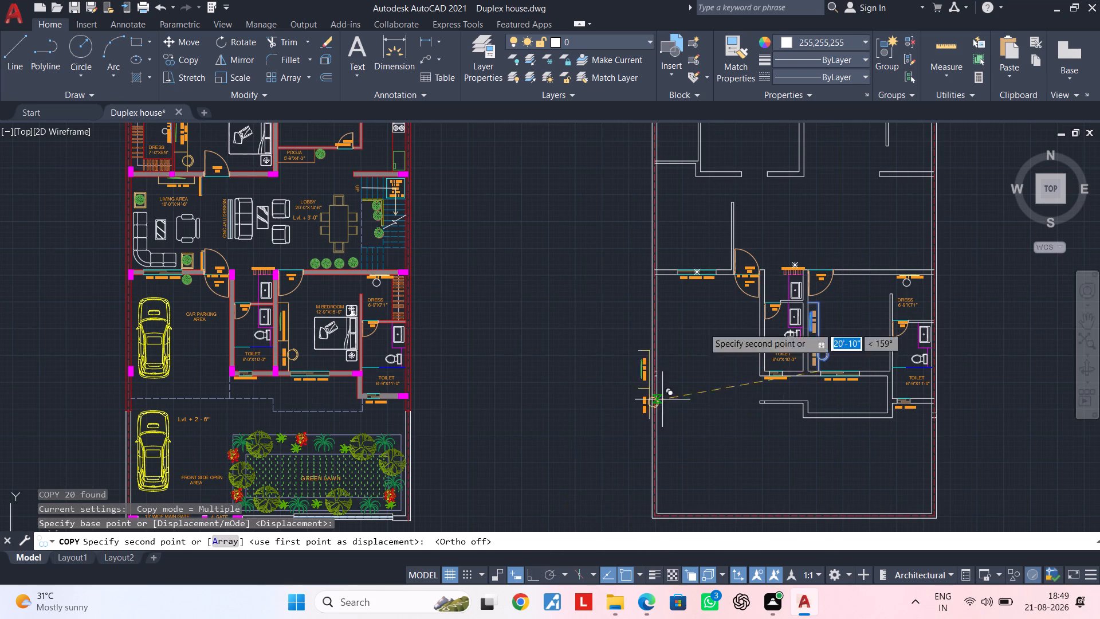
scroll(677, 243, "up", 2)
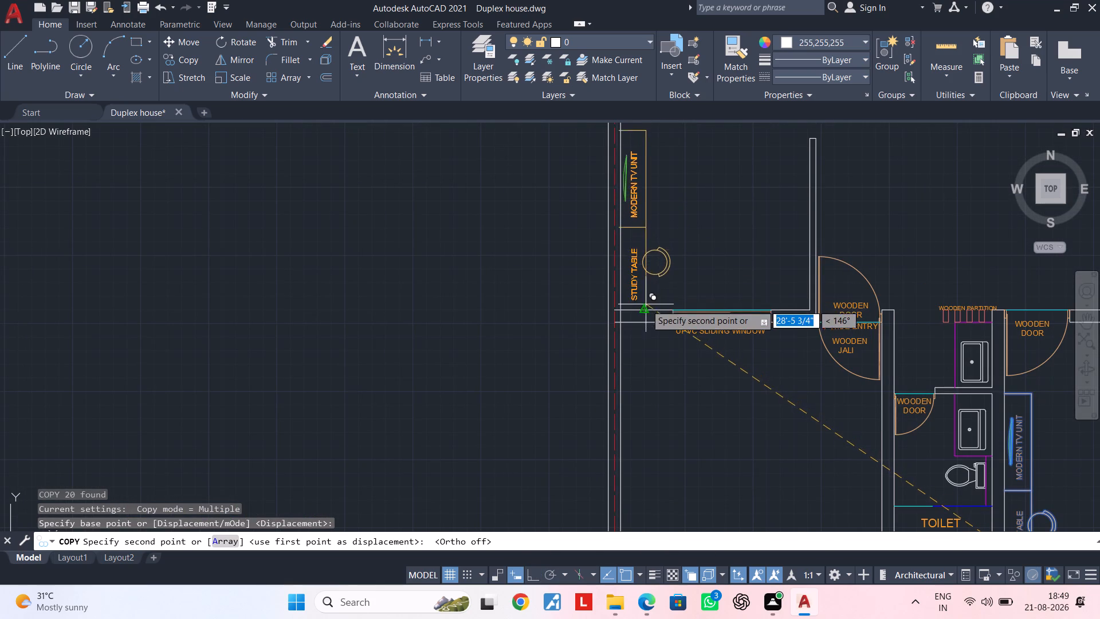
middle_click_drag(650, 301, 639, 334)
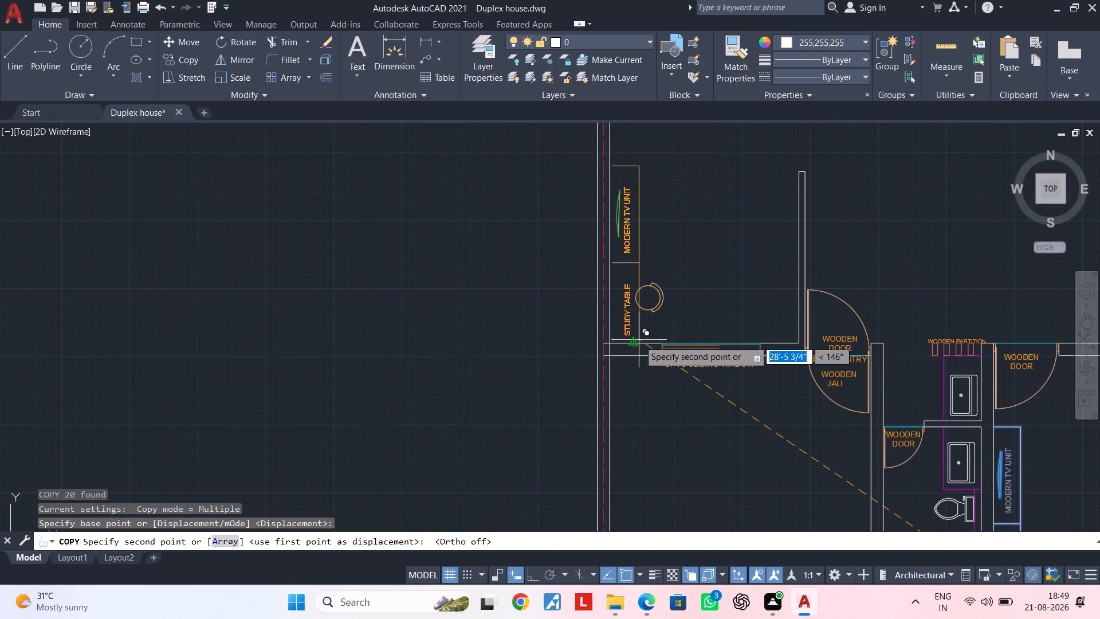
scroll(635, 342, "up", 2)
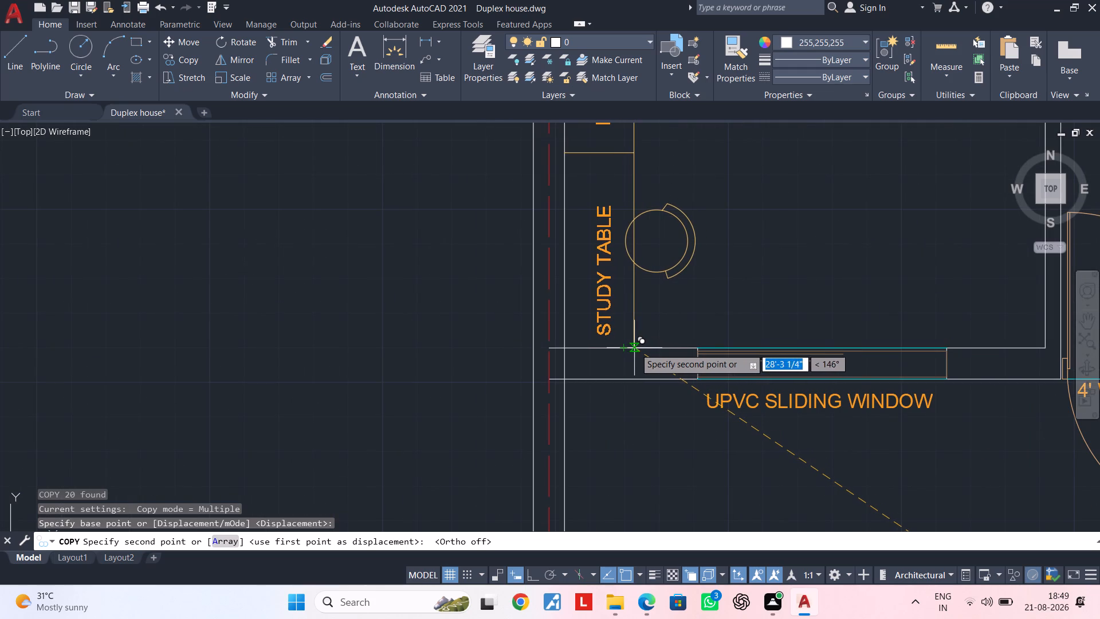
left_click(635, 348)
key("Escape")
key("Escape")
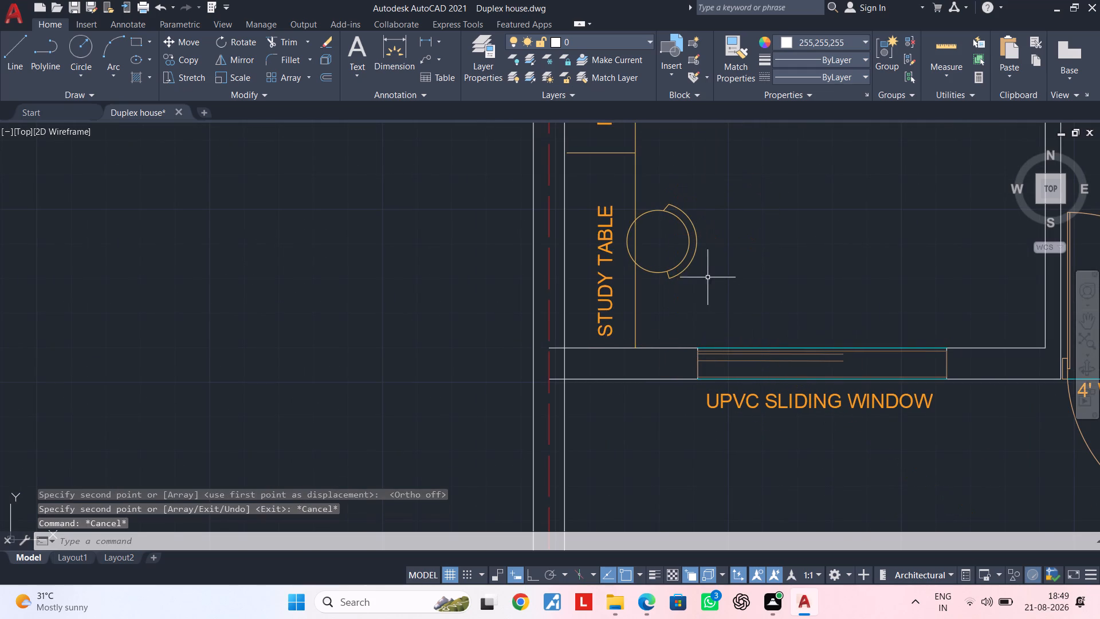
Extend the copied TV unit's top line and the divider between TV unit and study table to the outer side wall.
middle_click_drag(707, 278, 704, 390)
scroll(583, 293, "up", 3)
middle_click_drag(574, 273, 577, 338)
key("Escape")
key("Escape")
key("e")
type("X")
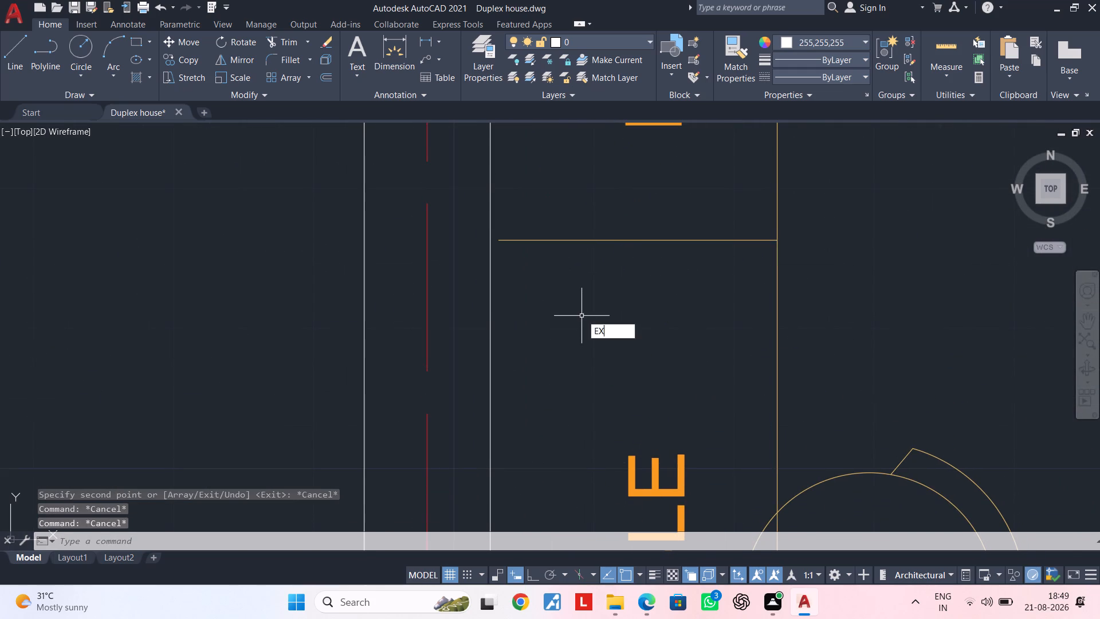
key("space")
left_click(524, 241)
scroll(545, 206, "down", 2)
middle_click_drag(548, 207, 555, 446)
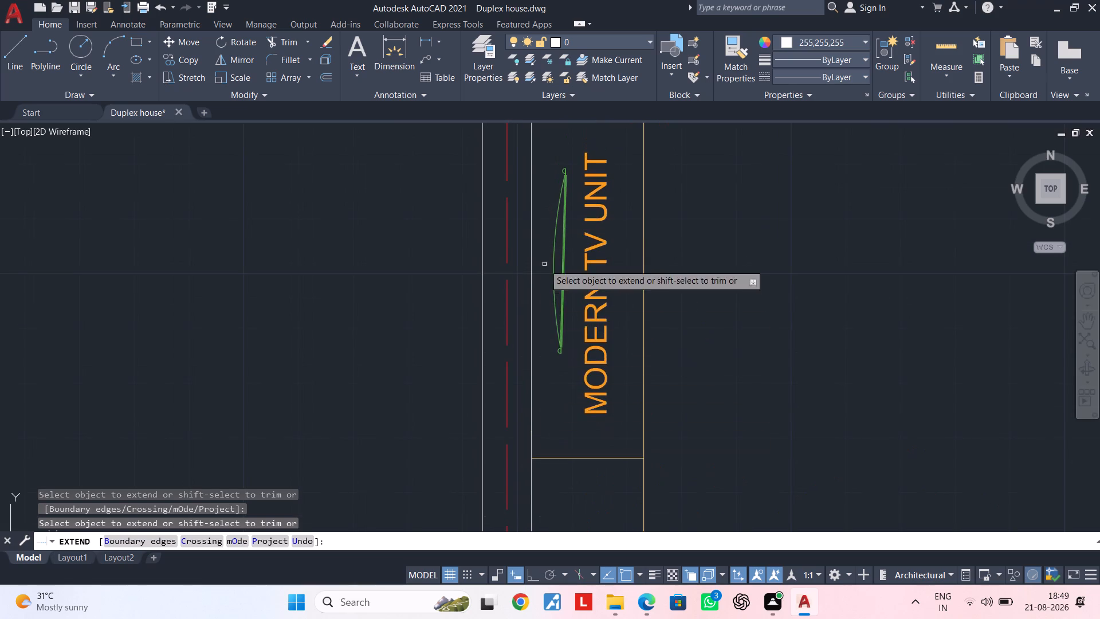
middle_click_drag(544, 281, 541, 489)
left_click(544, 276)
scroll(649, 268, "down", 2)
middle_click_drag(676, 271, 655, 281)
key("Escape")
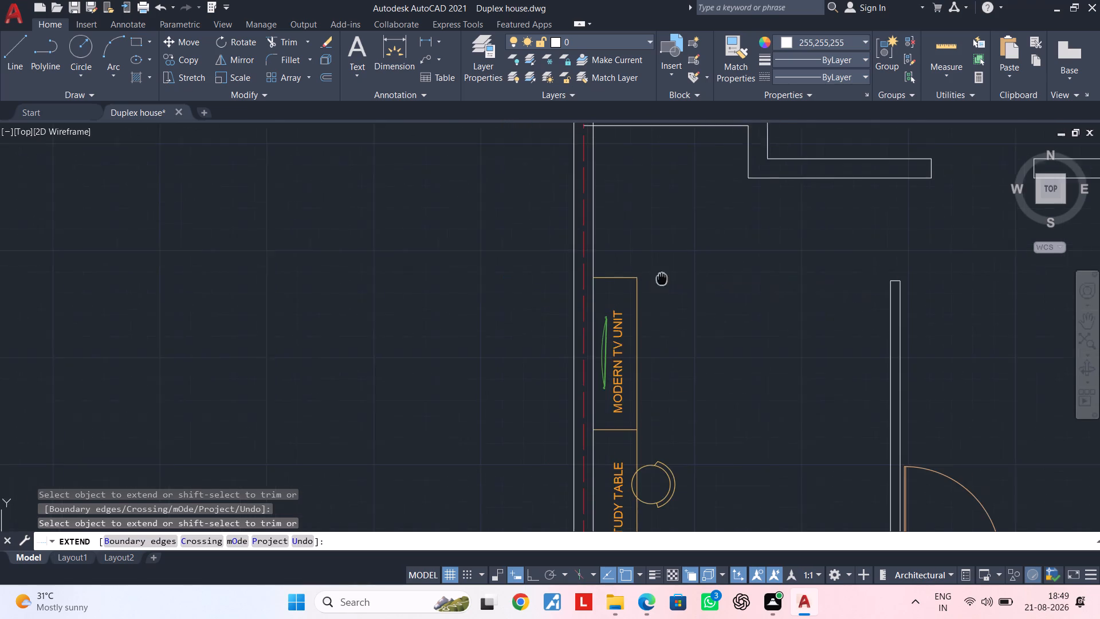
middle_click_drag(655, 281, 615, 302)
key("Escape")
scroll(643, 297, "down", 1)
middle_click_drag(643, 297, 570, 300)
key("Escape")
key("Escape")
key("Escape")
key("Escape")
key("Escape")
key("Escape")
key("Escape")
key("Escape")
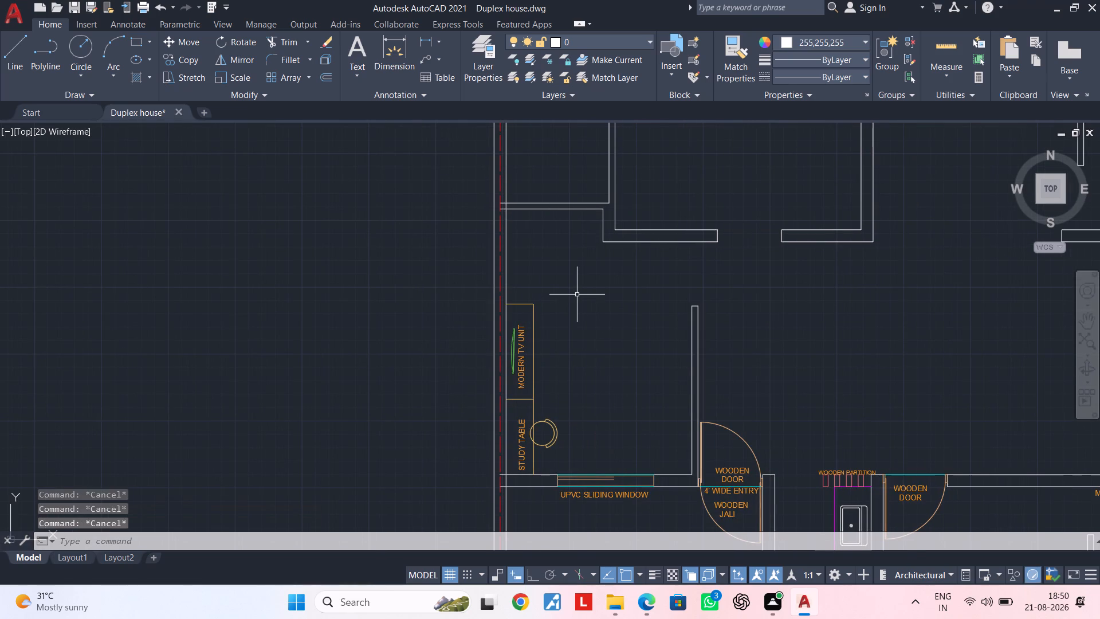
key("Escape")
key("Escape")
key("Escape")
key("Escape")
key("Escape")
Compare the new plan's empty upper rooms with the furnished plan's living area, lobby, K.BEDROOM, store and kitchen.
middle_click_drag(586, 288, 490, 260)
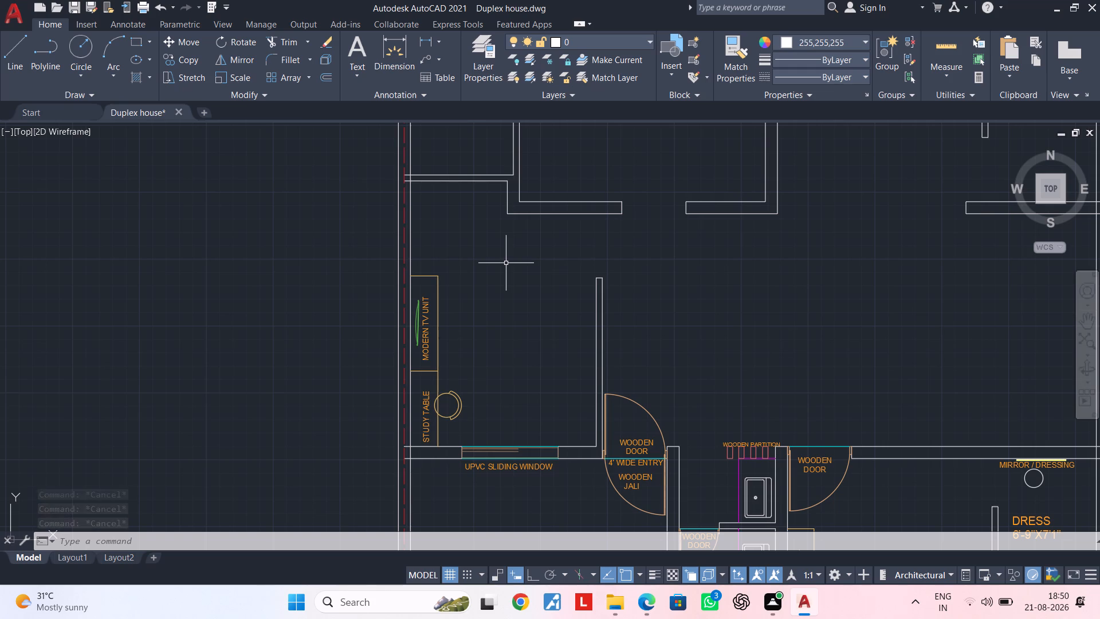
key("Escape")
key("Escape")
scroll(569, 263, "down", 1)
middle_click_drag(569, 263, 509, 263)
key("Escape")
key("Escape")
middle_click_drag(496, 267, 497, 264)
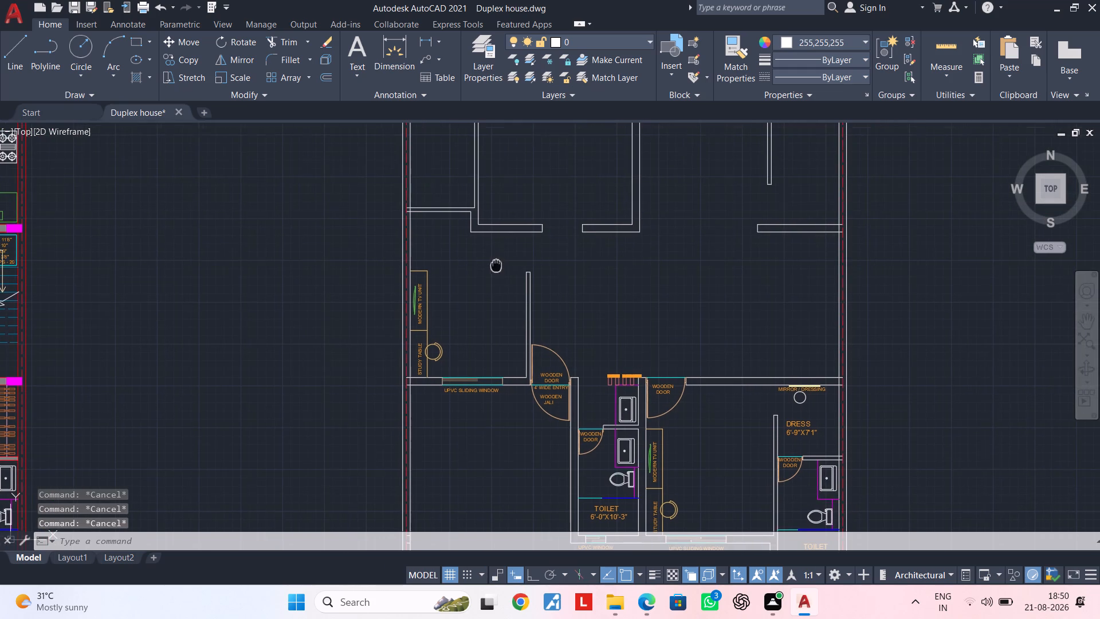
middle_click_drag(497, 264, 508, 246)
middle_click_drag(509, 269, 503, 227)
middle_click_drag(503, 238, 448, 299)
middle_click_drag(609, 280, 554, 339)
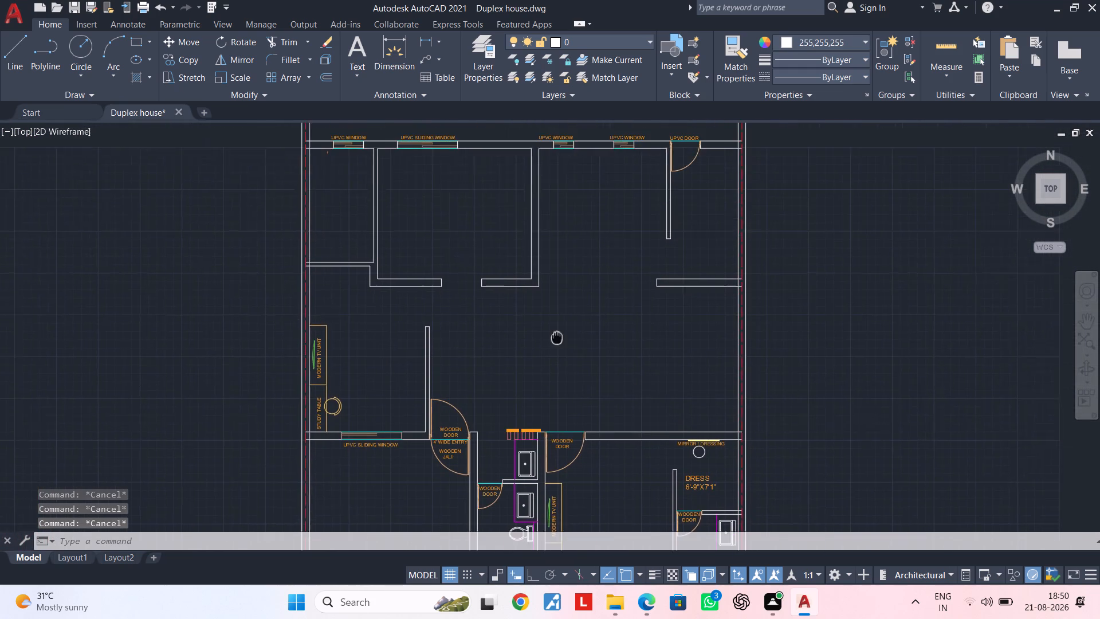
middle_click_drag(554, 339, 547, 349)
middle_click_drag(571, 329, 544, 361)
scroll(555, 343, "down", 1)
middle_click_drag(555, 343, 659, 361)
scroll(647, 340, "up", 1)
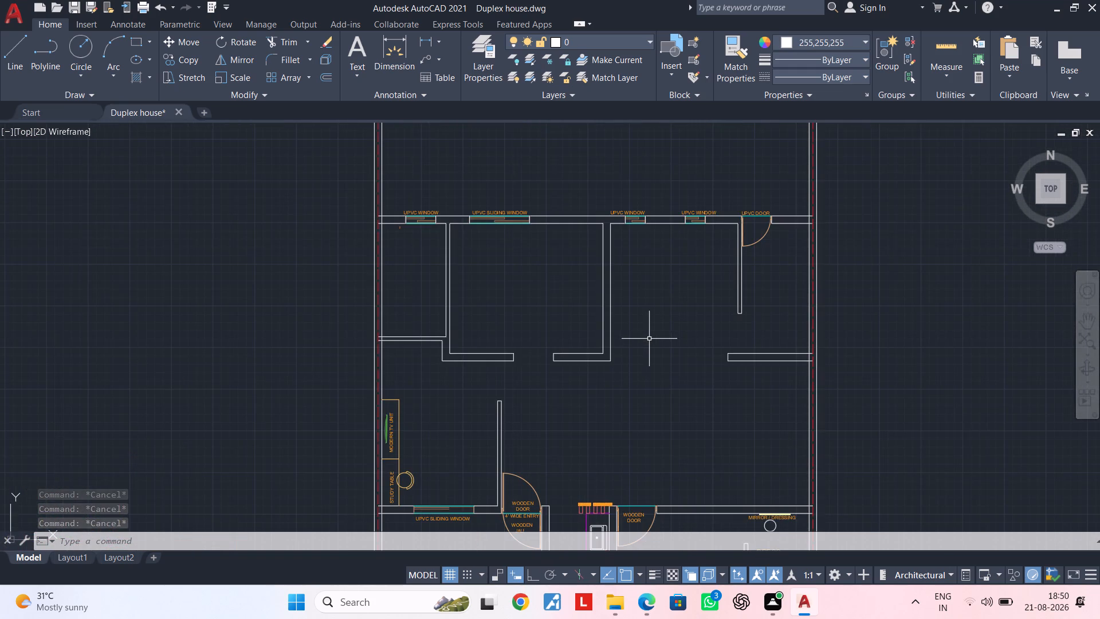
middle_click_drag(649, 339, 686, 315)
middle_click_drag(631, 343, 756, 301)
middle_click_drag(515, 319, 729, 308)
middle_click_drag(521, 311, 565, 311)
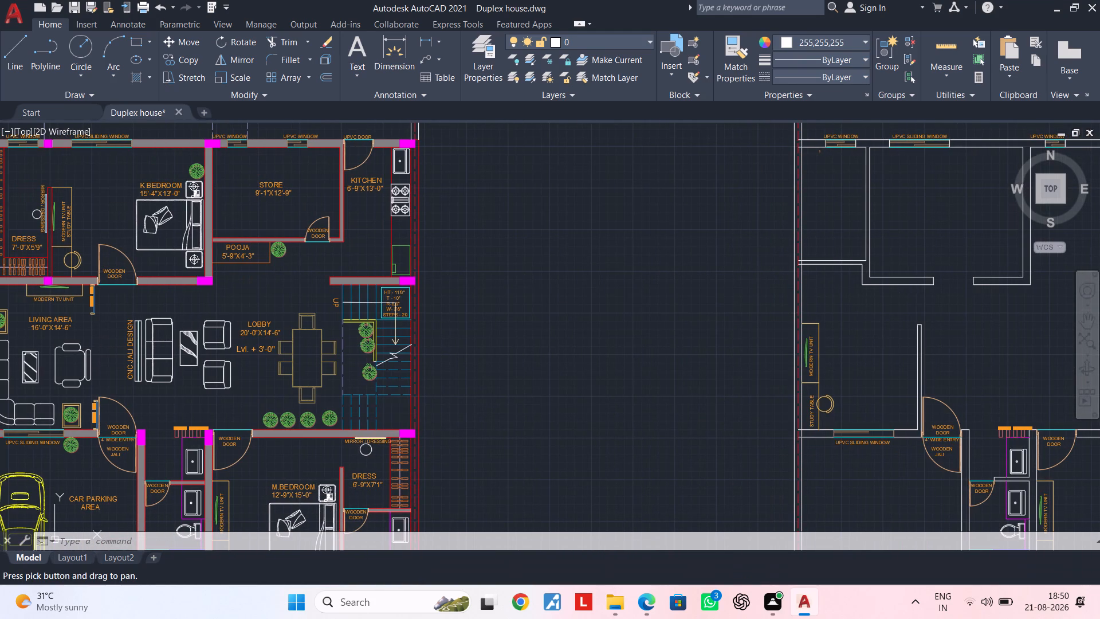
Copy the K.BEDROOM's wooden door with its label and threshold line into the door opening of the new plan's upper middle room.
middle_click_drag(590, 314, 689, 297)
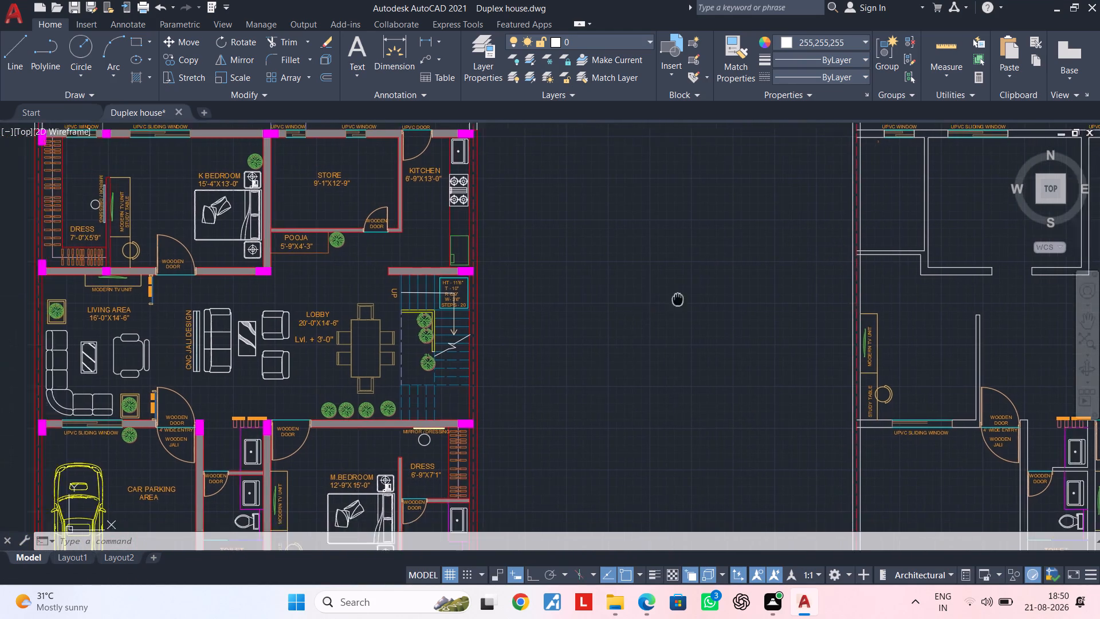
middle_click_drag(689, 297, 783, 288)
scroll(315, 238, "up", 2)
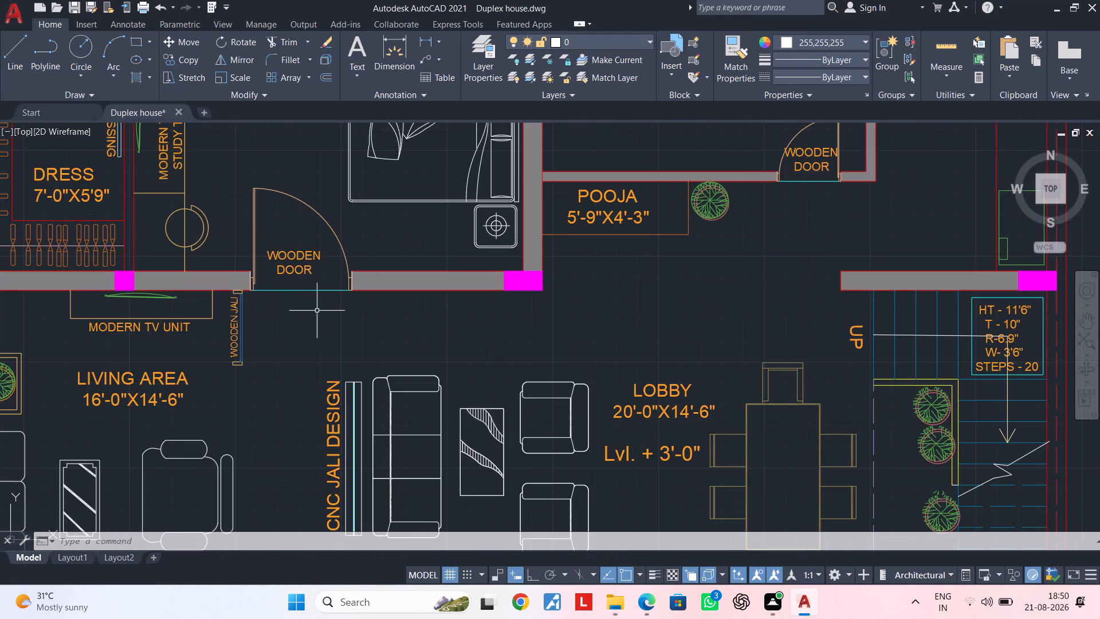
left_click(318, 315)
left_click(275, 190)
scroll(447, 265, "up", 1)
type("CO")
key("space")
scroll(123, 307, "up", 2)
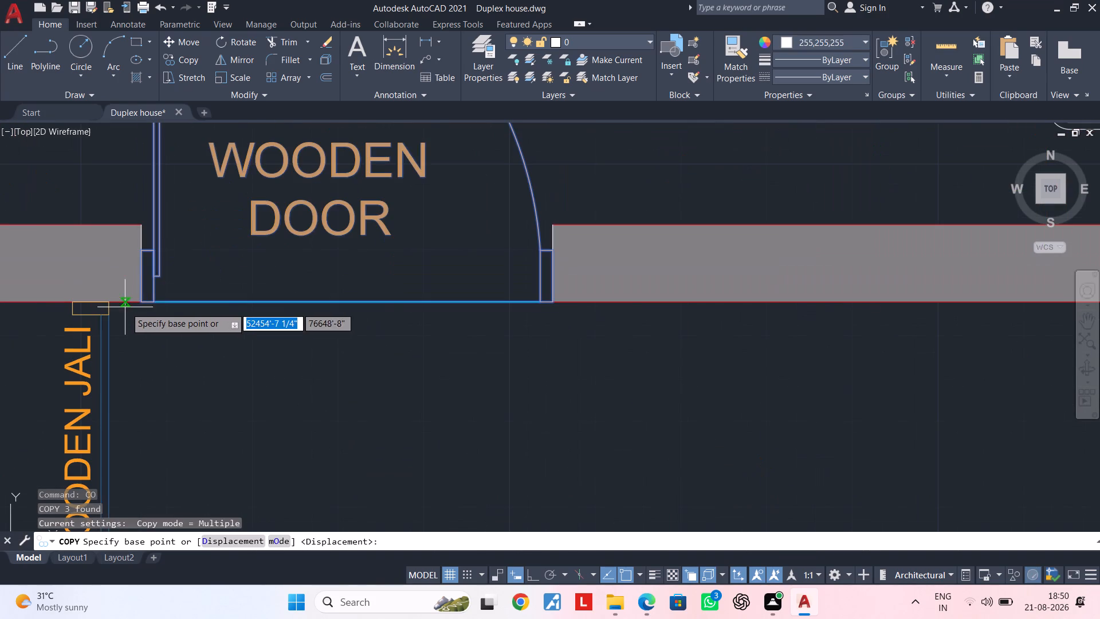
left_click(140, 304)
scroll(619, 300, "down", 5)
middle_click_drag(873, 315, 214, 314)
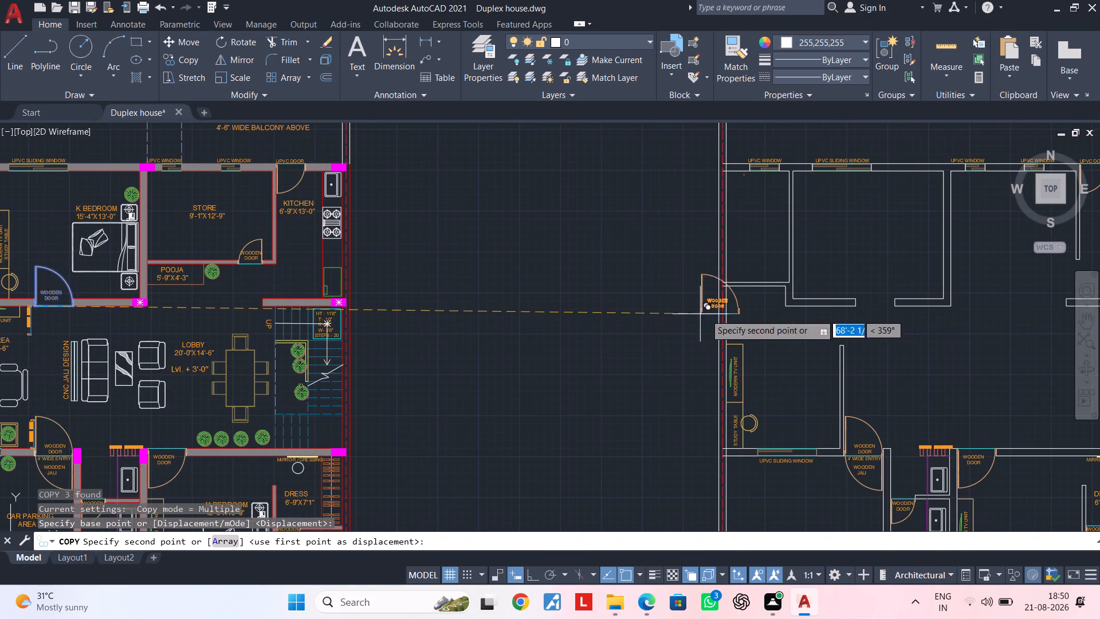
scroll(862, 309, "up", 3)
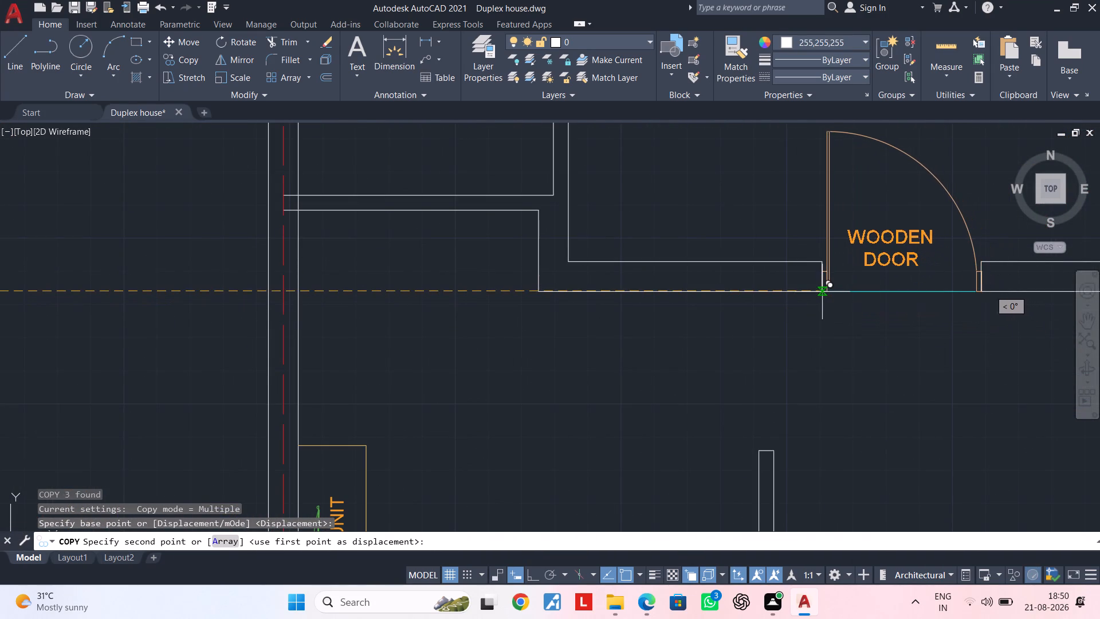
left_click(823, 290)
key("Escape")
key("Escape")
middle_click_drag(833, 316, 590, 292)
key("Escape")
key("Escape")
key("Escape")
key("Escape")
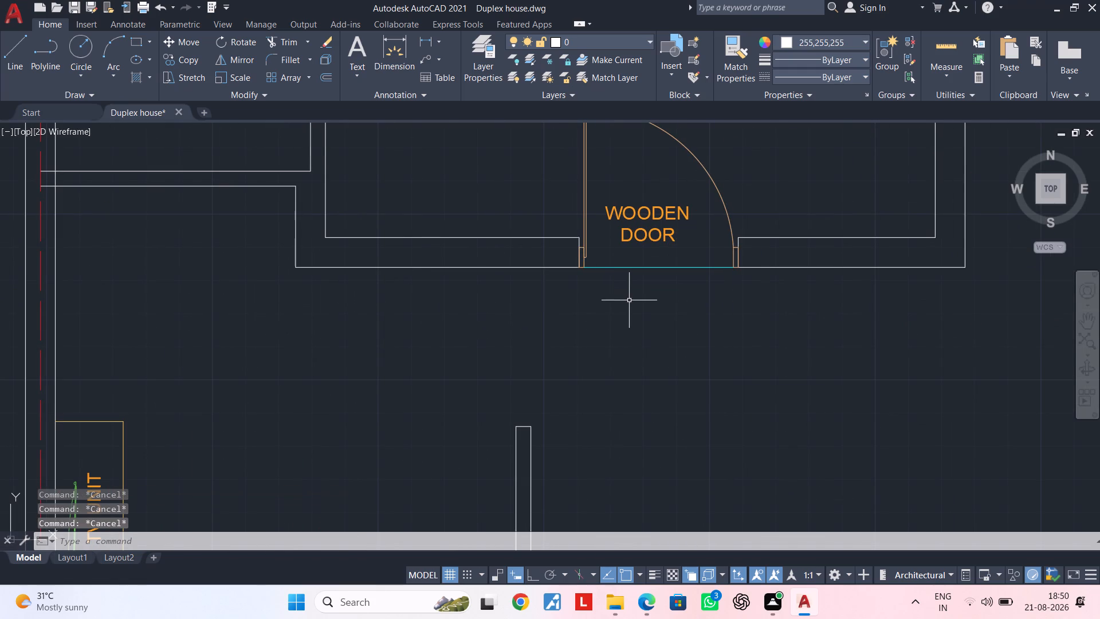
key("Escape")
key("Escape")
key("Escape")
key("Escape")
Copy only the new room's door, without its label, to the open space below that room.
middle_click_drag(631, 300, 604, 407)
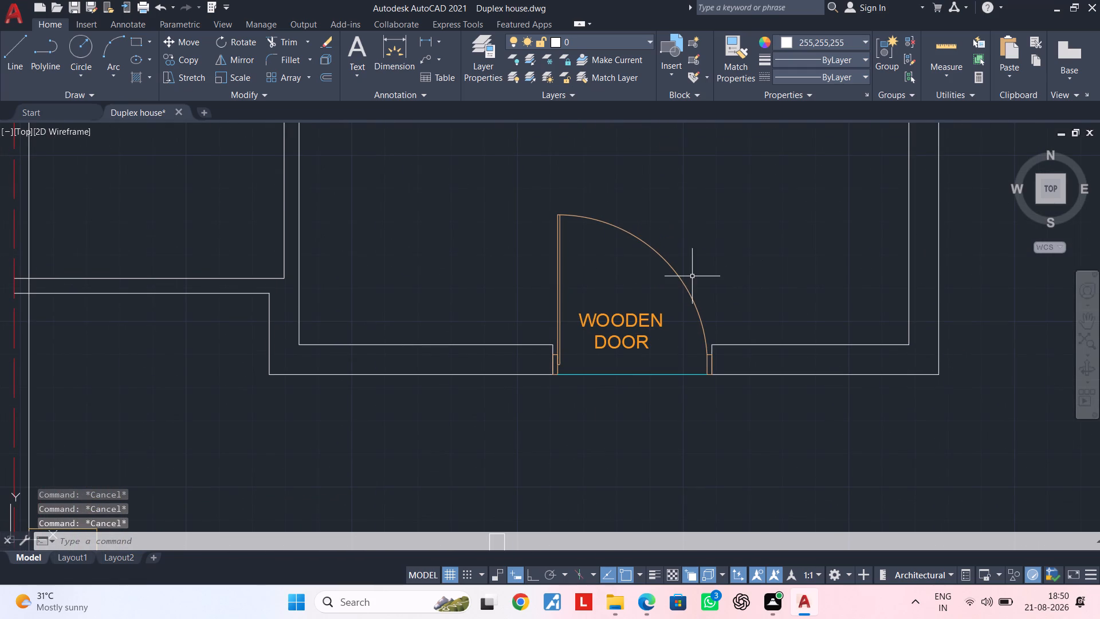
left_click(682, 280)
key("c")
key("o")
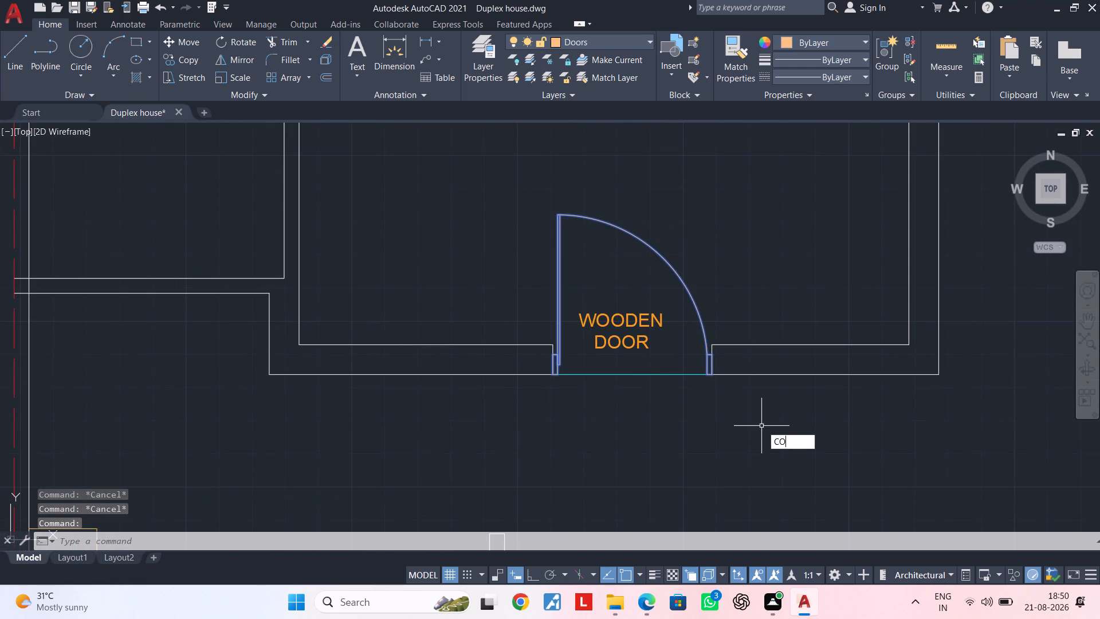
key("space")
left_click(694, 412)
scroll(703, 491, "down", 1)
middle_click_drag(694, 433, 653, 232)
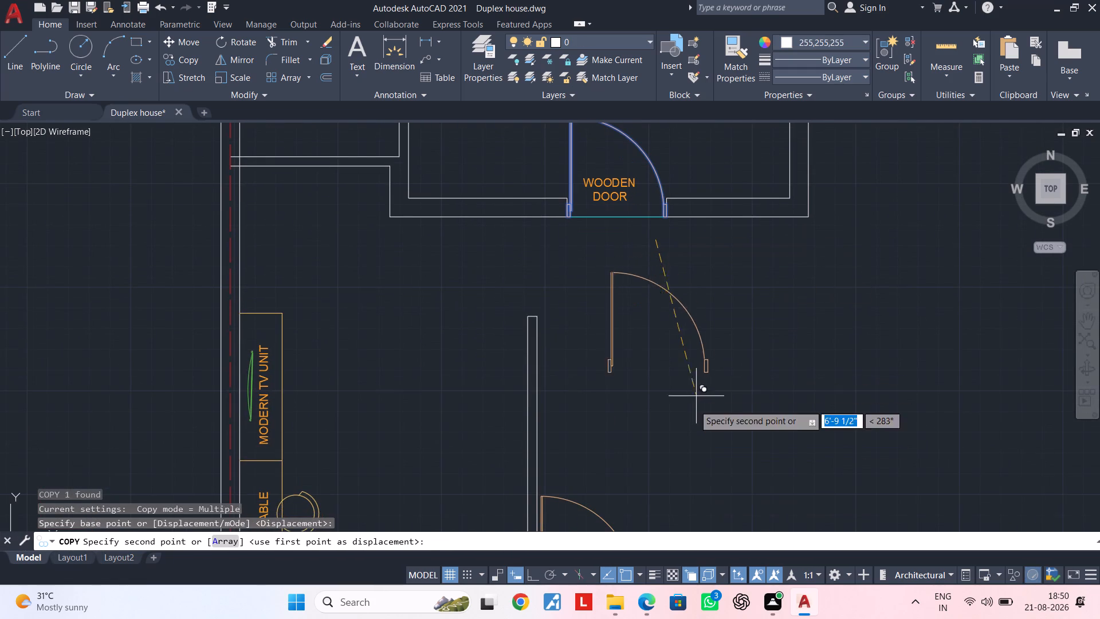
left_click(694, 418)
key("Escape")
middle_click_drag(802, 365, 792, 339)
key("Escape")
key("Escape")
key("Escape")
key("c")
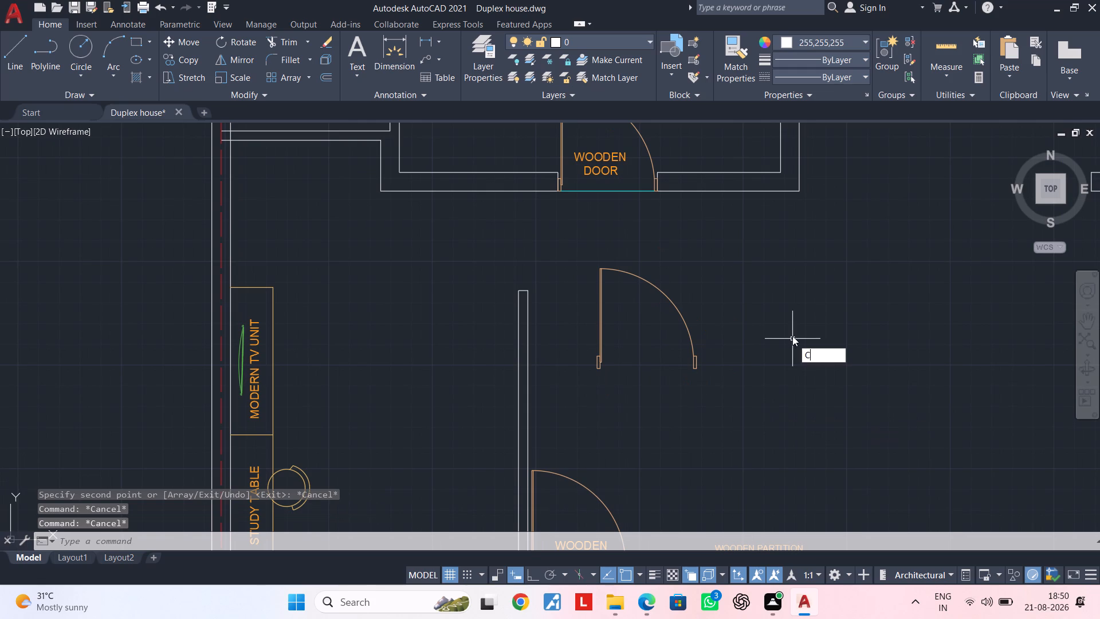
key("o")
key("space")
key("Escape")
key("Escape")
Rotate the loose door copy by 270° with Ortho on.
left_click_drag(702, 245, 692, 251)
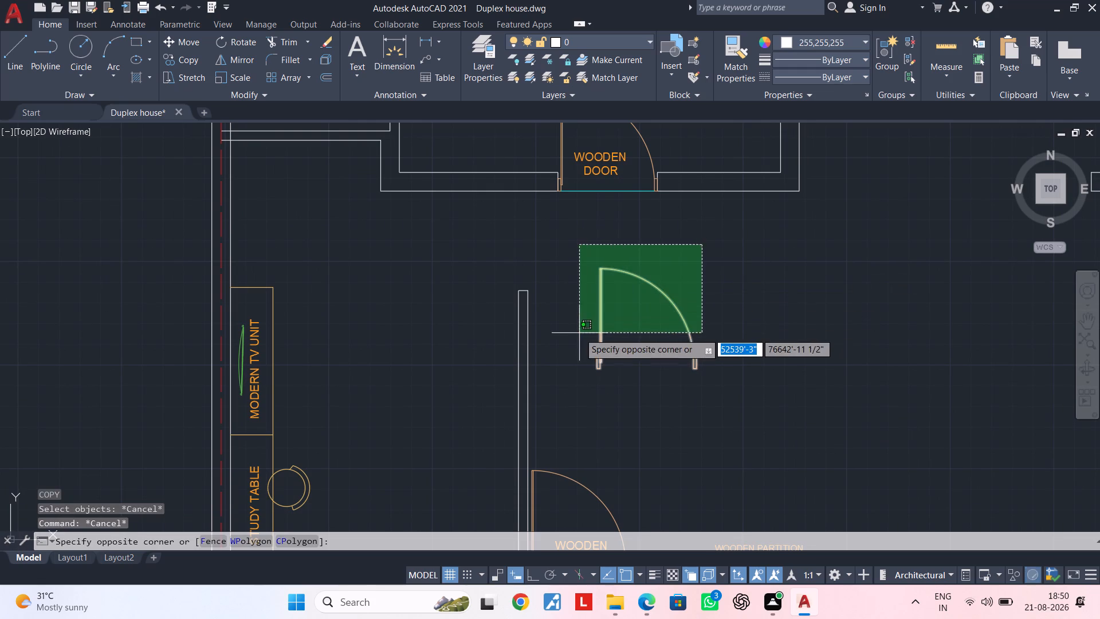
left_click(579, 351)
key("r")
key("o")
key("space")
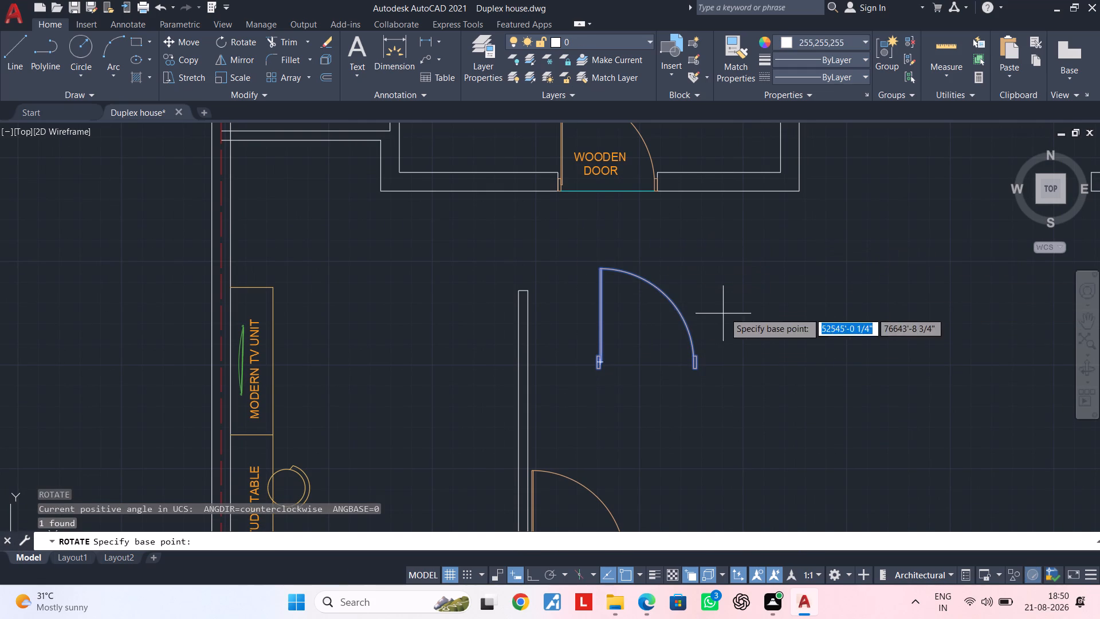
left_click_drag(724, 312, 733, 311)
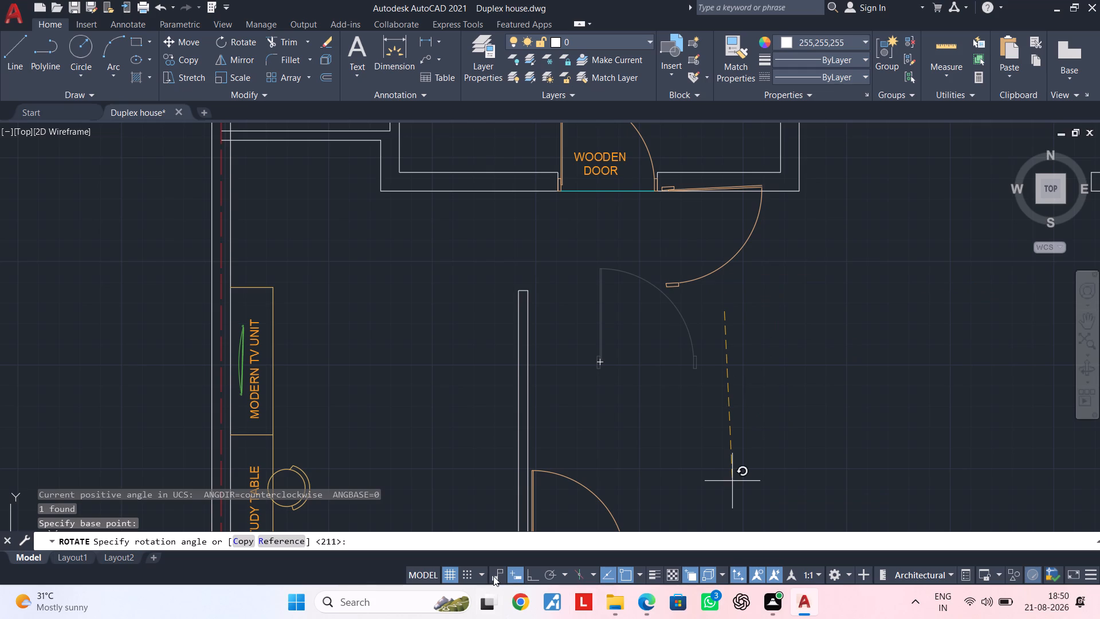
left_click(528, 575)
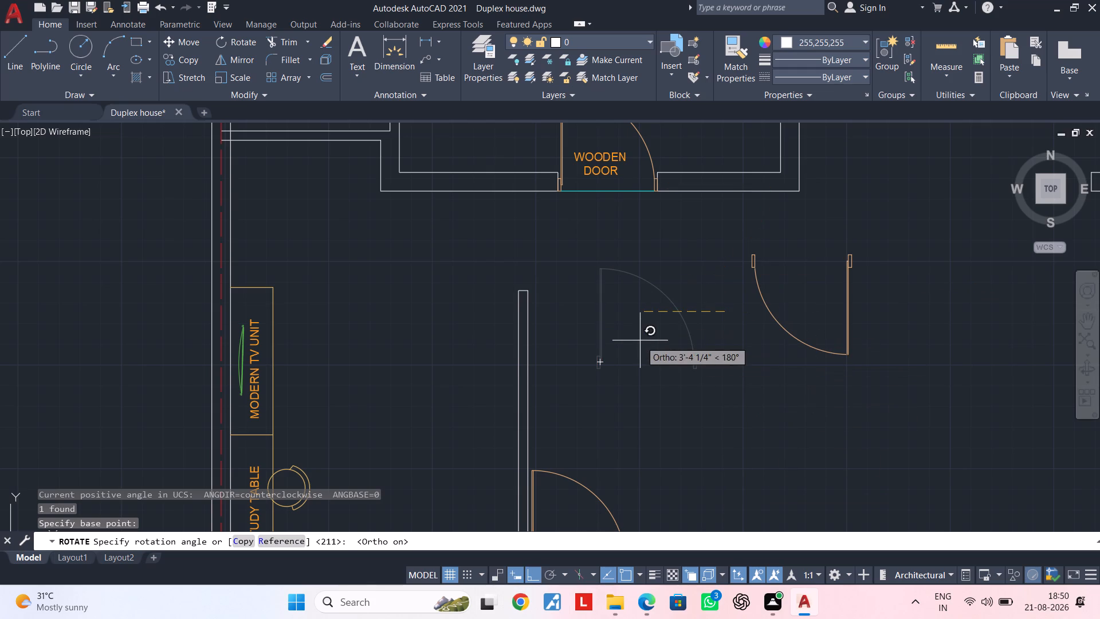
left_click(734, 337)
middle_click_drag(785, 308, 675, 436)
key("Escape")
key("Escape")
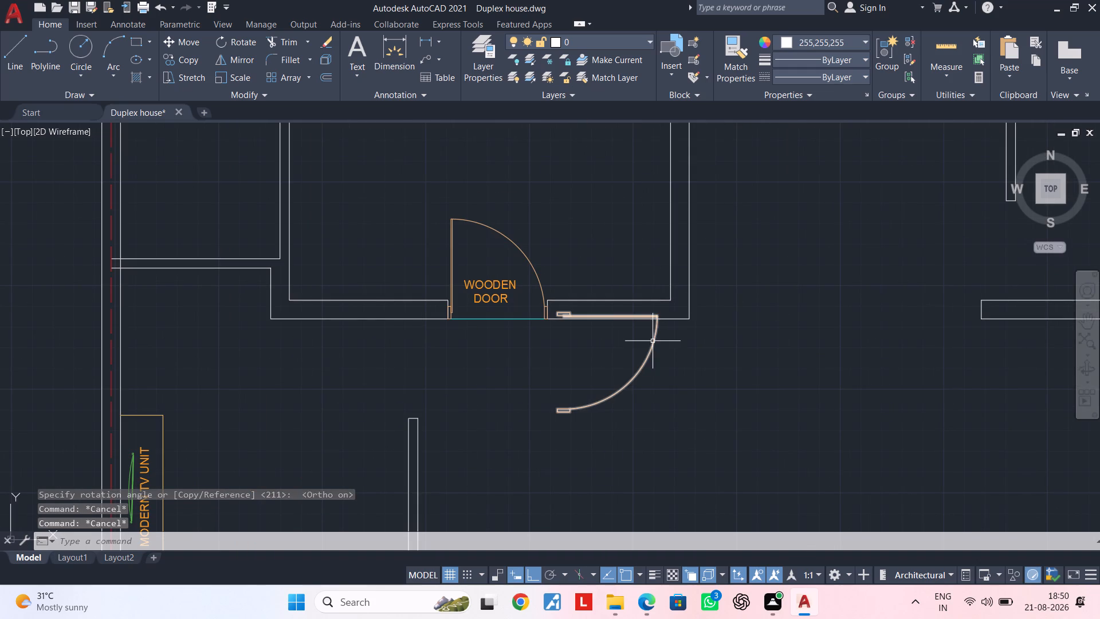
Move the rotated door down into the open area, clear of the room's wall.
left_click(653, 342)
type("M")
key("space")
left_click_drag(665, 348, 655, 446)
left_click(647, 436)
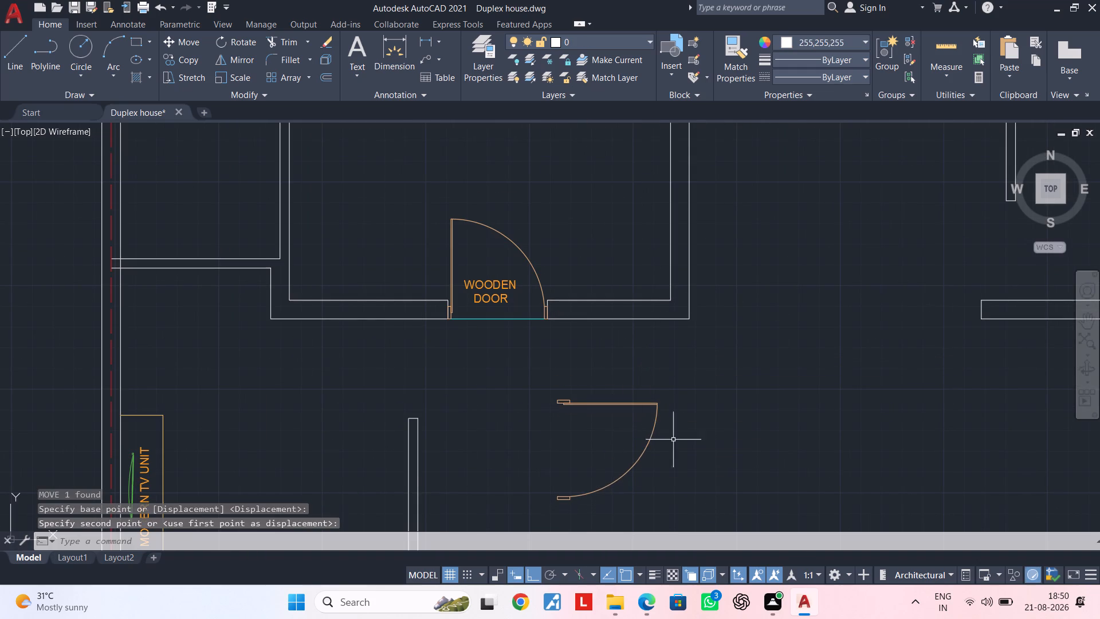
middle_click_drag(721, 443, 713, 197)
key("Escape")
key("Escape")
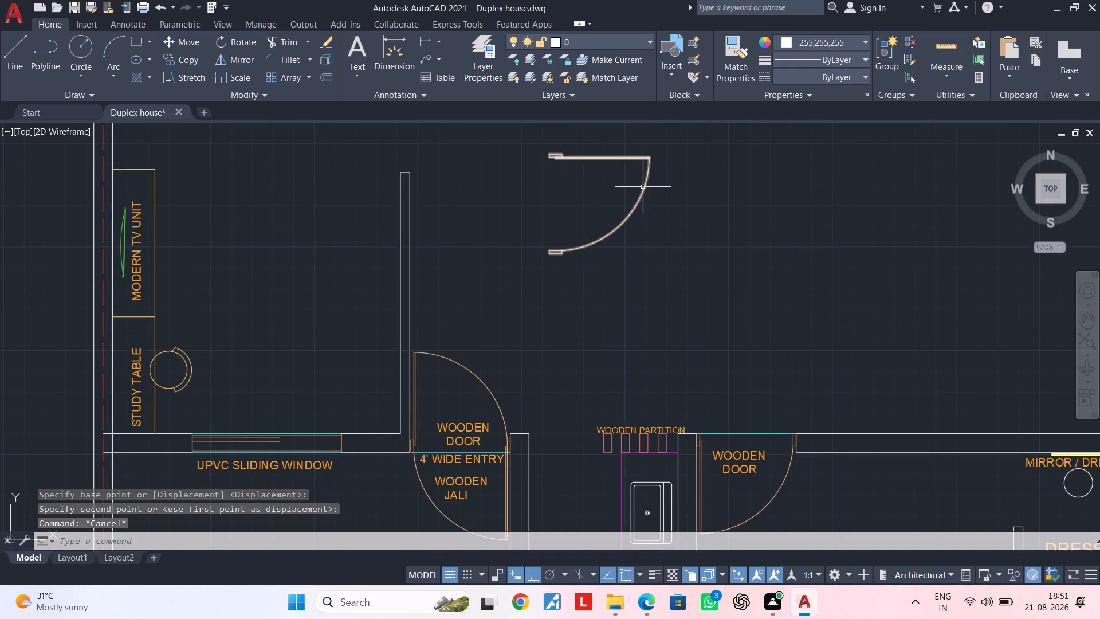
Mirror the rotated door about a vertical line beside it, erasing the original.
left_click(643, 187)
middle_click_drag(712, 190, 640, 268)
type("MI")
key("space")
left_click_drag(624, 201, 619, 214)
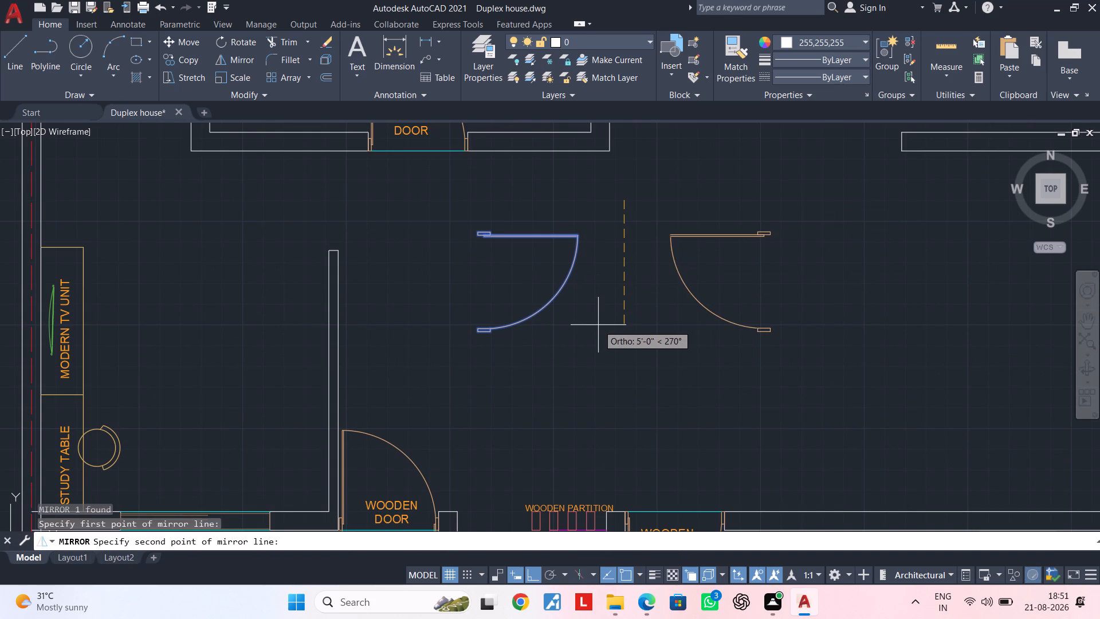
left_click(598, 325)
left_click_drag(625, 359, 598, 325)
key("Escape")
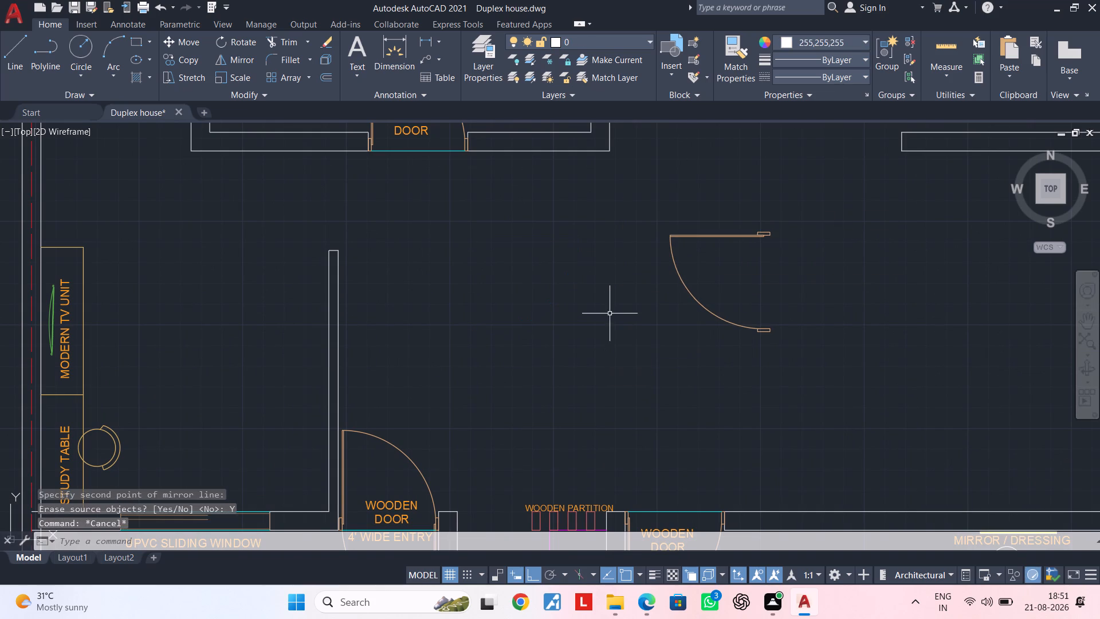
middle_click_drag(610, 314, 558, 347)
key("Escape")
key("Escape")
key("Escape")
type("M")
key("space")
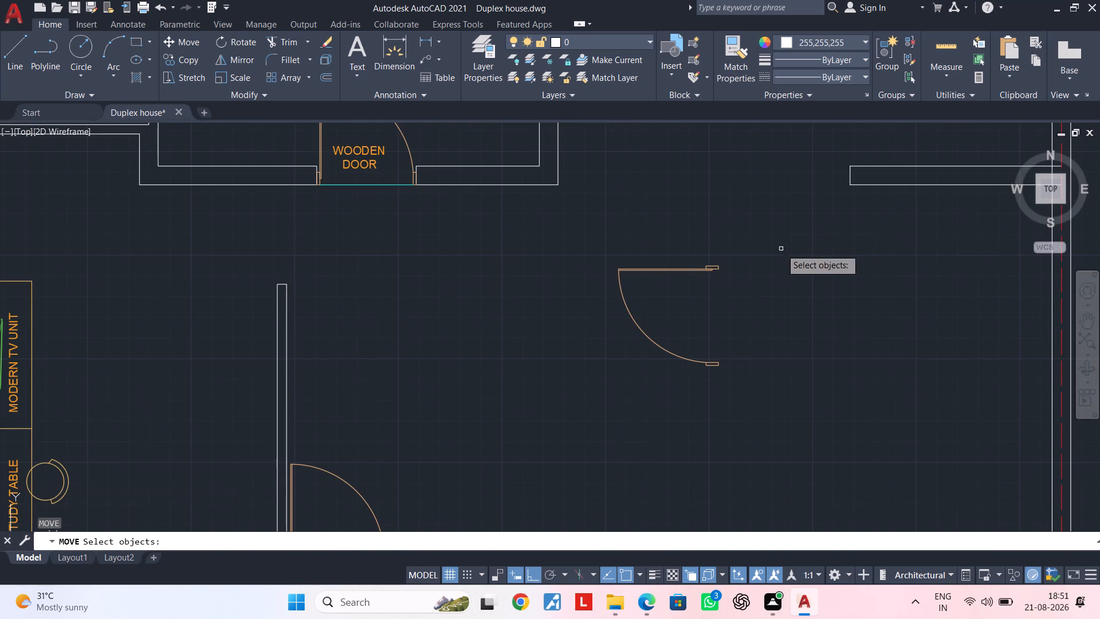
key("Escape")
Move the mirrored door by its lower frame corner onto the upper end of the living area's partition wall.
left_click_drag(745, 246, 738, 252)
left_click(571, 402)
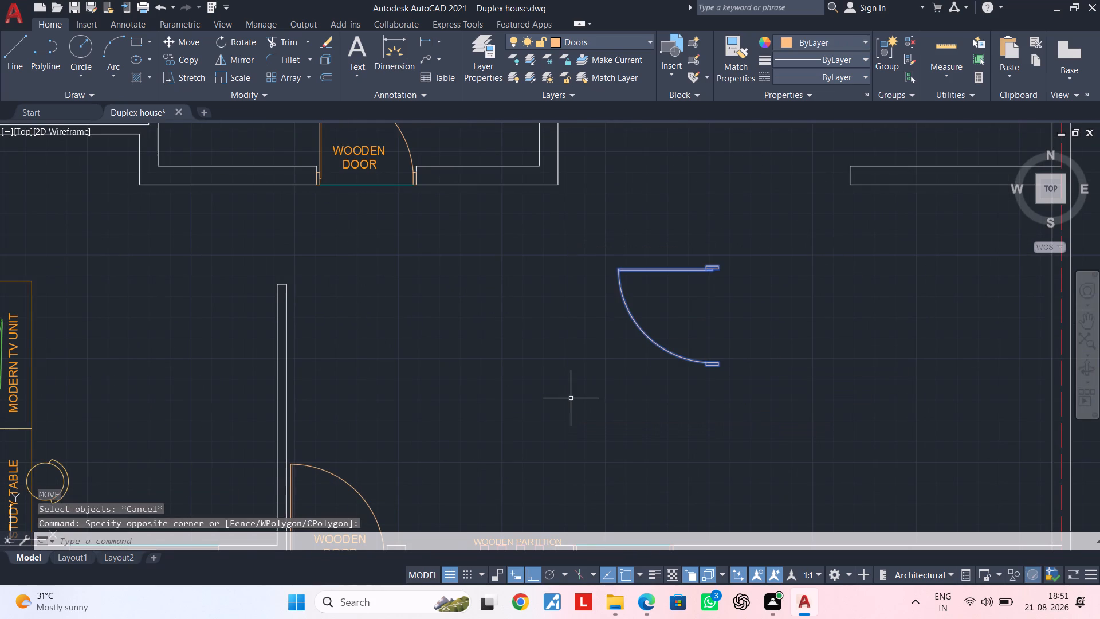
type("M")
key("space")
scroll(681, 371, "up", 2)
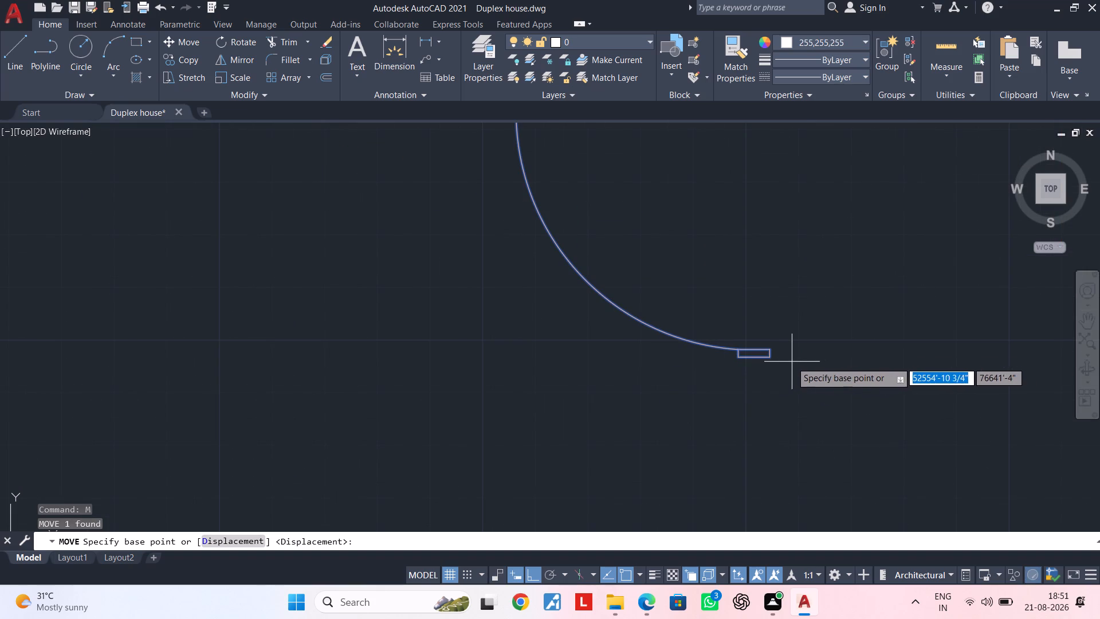
left_click(773, 359)
scroll(390, 296, "down", 1)
middle_click_drag(390, 296, 795, 296)
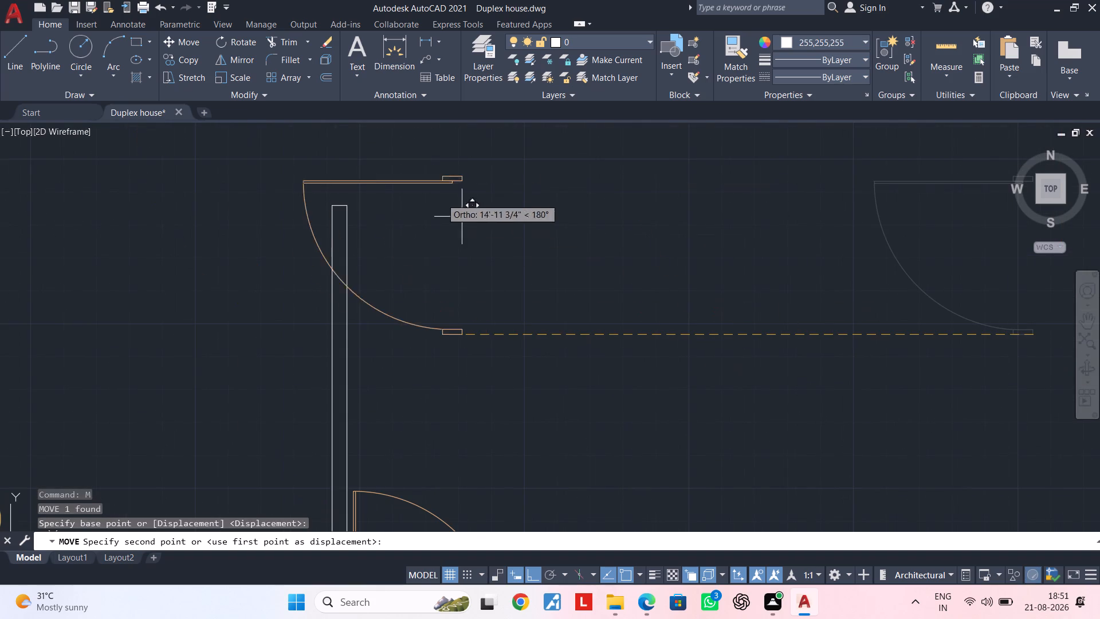
left_click(349, 206)
scroll(440, 209, "down", 2)
middle_click_drag(446, 211, 386, 450)
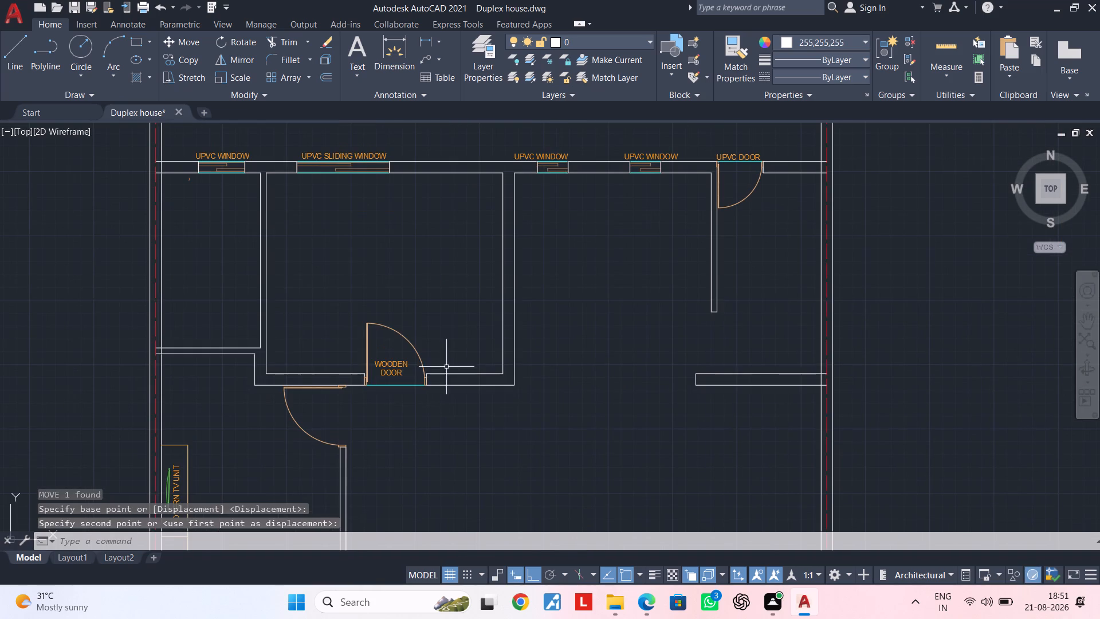
key("Escape")
key("Escape")
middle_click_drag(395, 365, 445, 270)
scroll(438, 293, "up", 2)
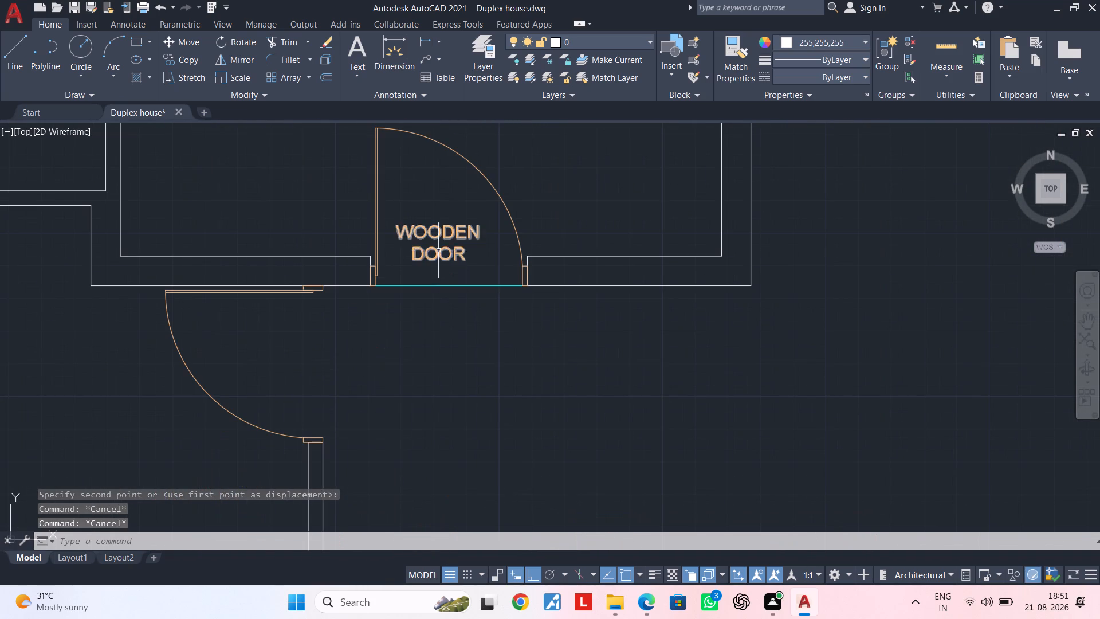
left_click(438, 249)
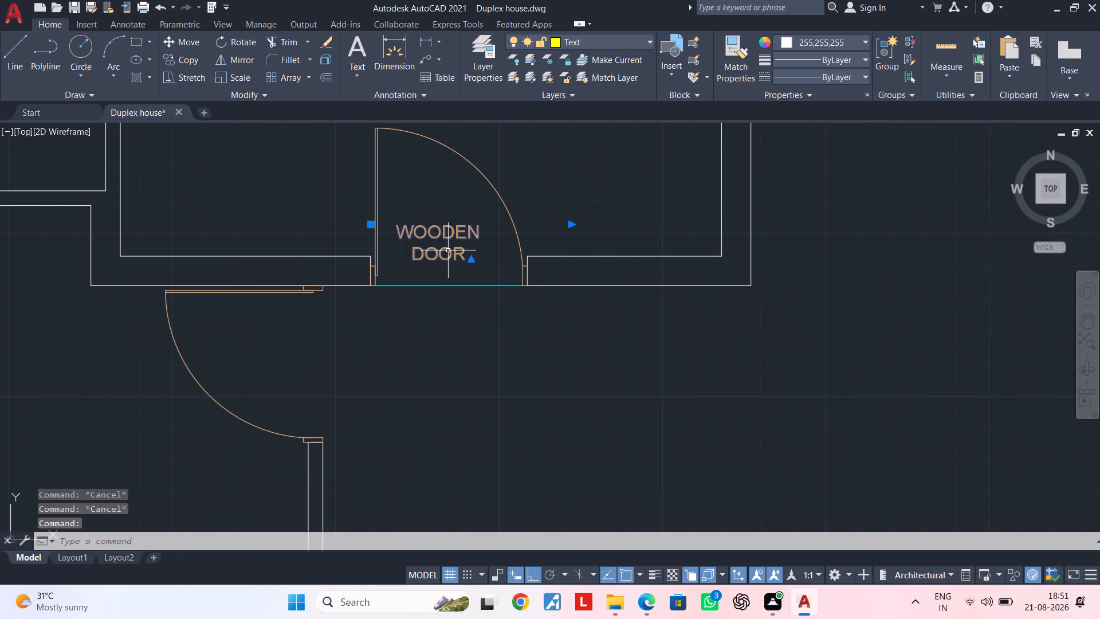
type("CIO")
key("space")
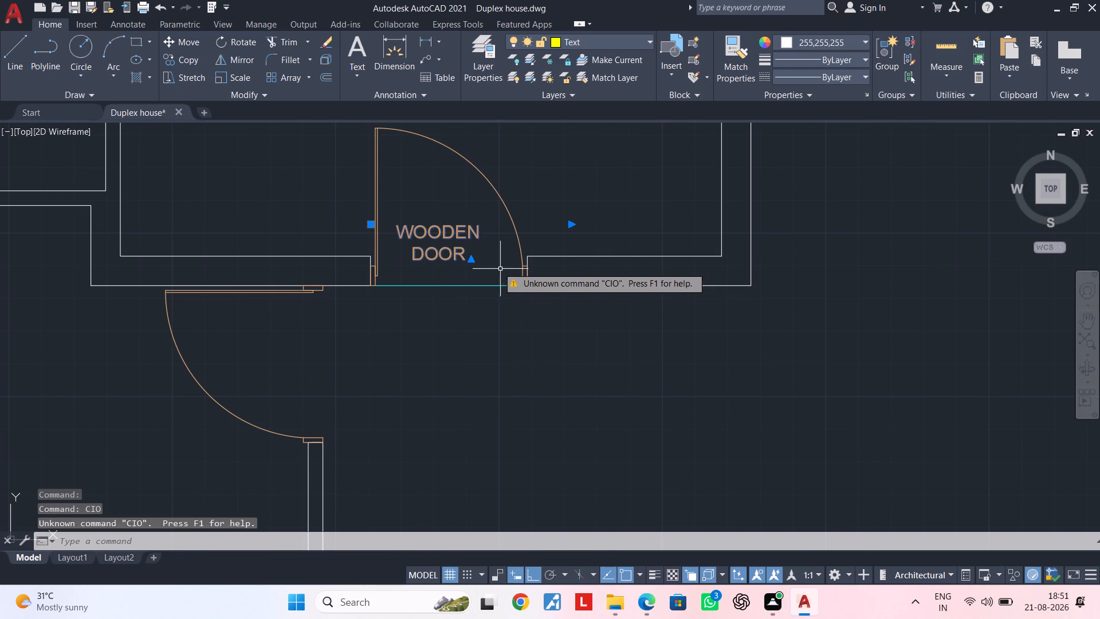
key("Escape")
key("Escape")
Copy the upper middle room's WOODEN DOOR label to the new door above the living area's partition wall, with Ortho off.
left_click(464, 252)
type("CO")
key("space")
left_click(450, 246)
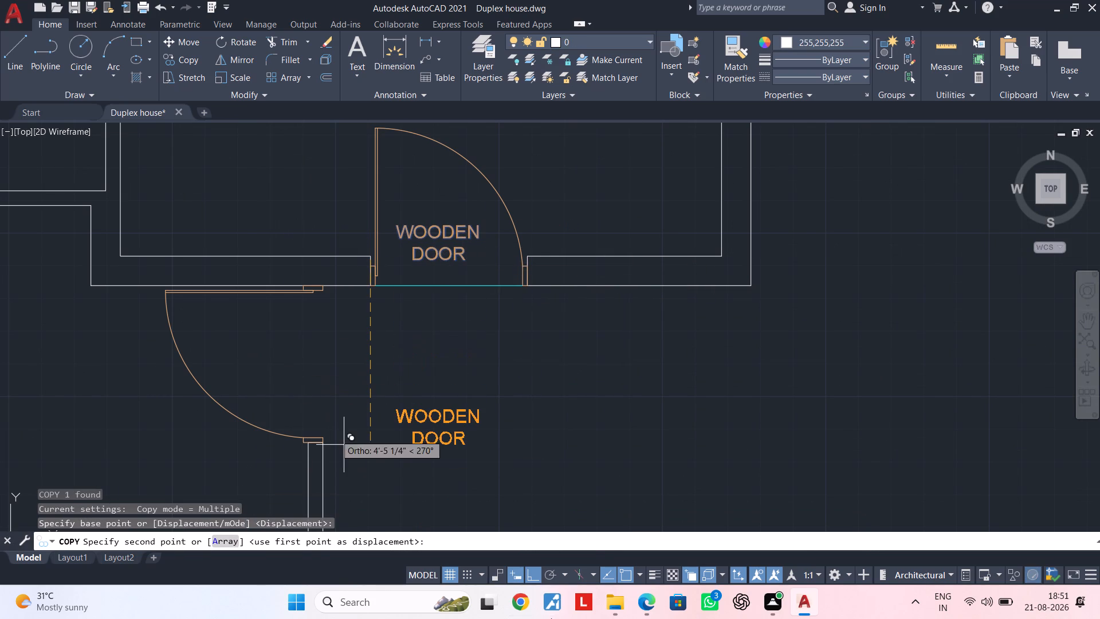
left_click(528, 573)
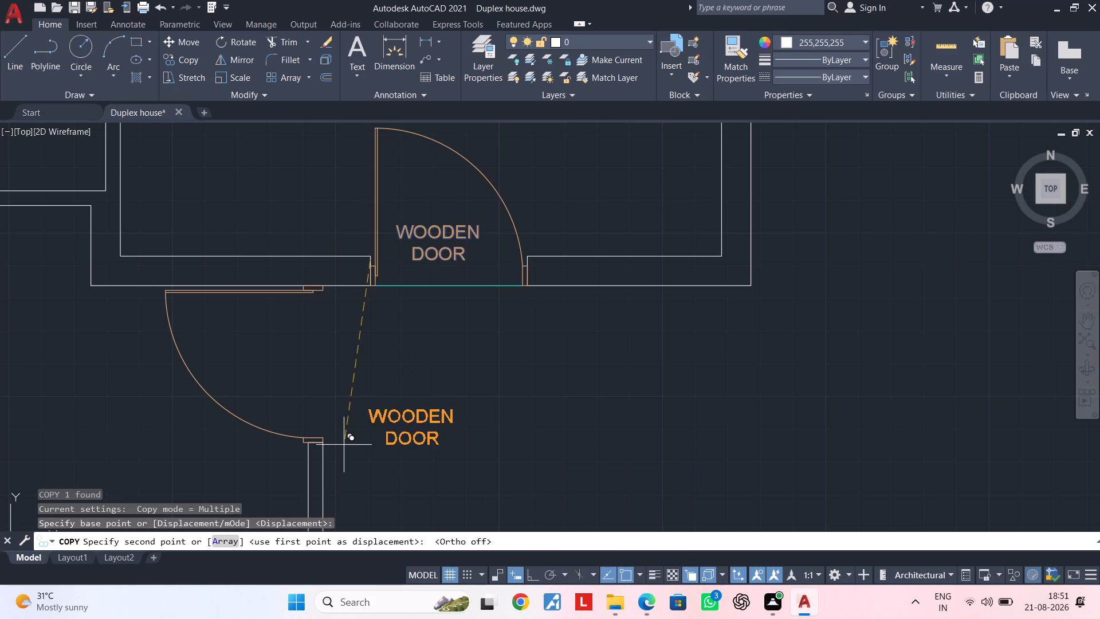
left_click(227, 369)
key("Escape")
Review the new plan's placed doors and empty rooms, from the living area and toilets to the rear window wall.
scroll(599, 415, "down", 2)
middle_click_drag(676, 388, 698, 370)
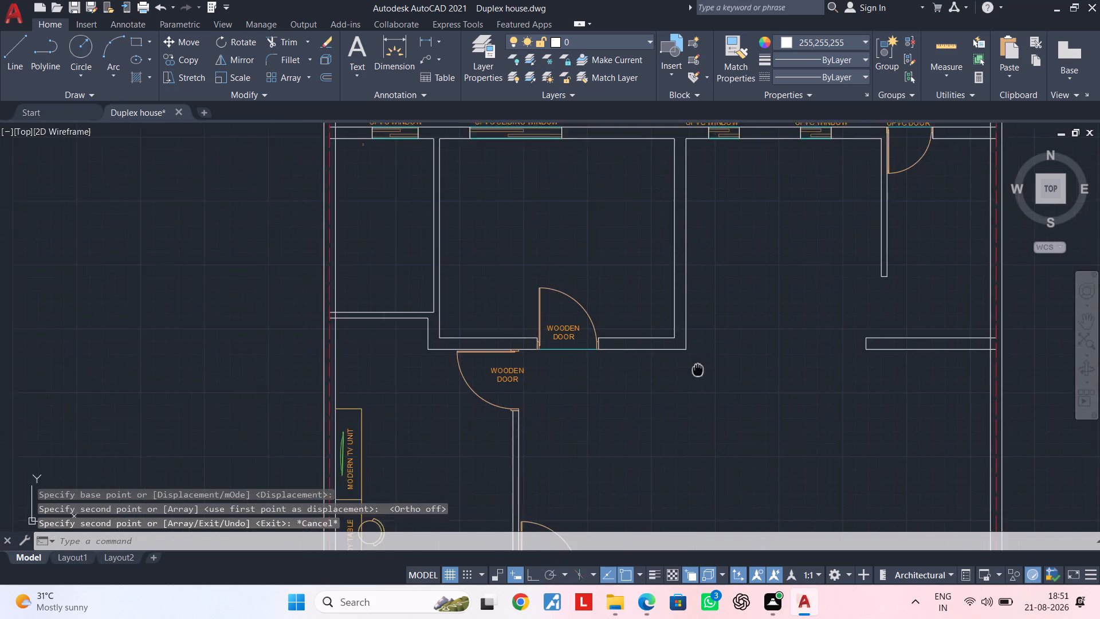
middle_click_drag(698, 370, 913, 303)
key("Escape")
key("Escape")
middle_click_drag(806, 337, 595, 373)
key("Escape")
scroll(639, 361, "up", 1)
middle_click_drag(661, 397, 599, 273)
key("Escape")
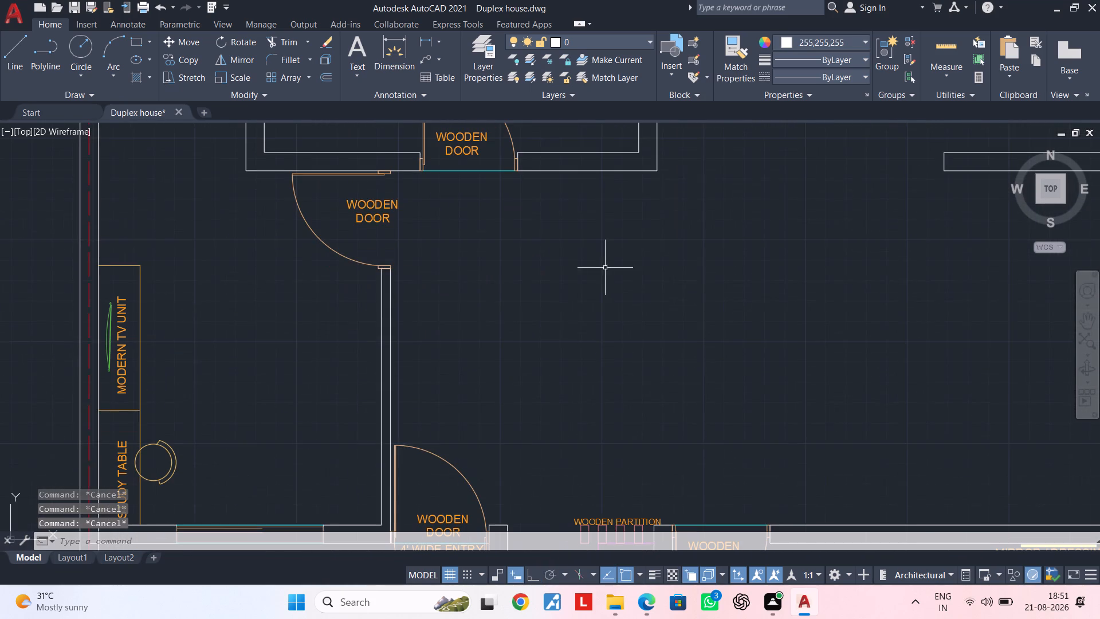
key("Escape")
key("Escape")
key("Escape")
key("Escape")
key("Escape")
middle_click_drag(591, 242, 539, 350)
scroll(591, 242, "down", 1)
key("Escape")
key("Escape")
middle_click_drag(540, 350, 557, 343)
key("Escape")
key("Escape")
key("Escape")
key("Escape")
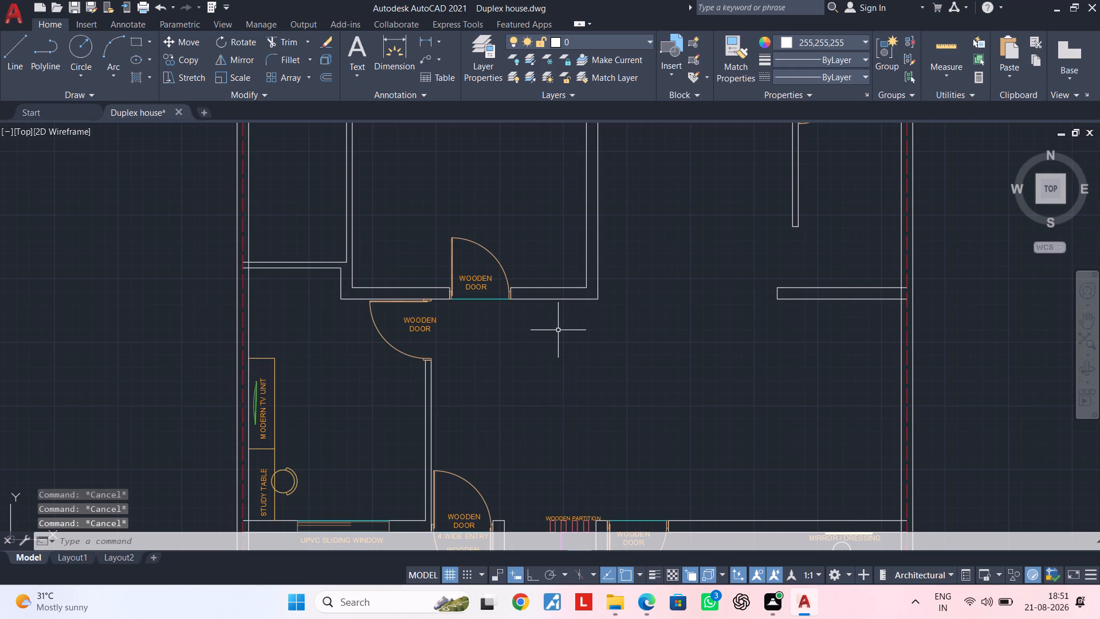
key("Escape")
key("Escape")
middle_click_drag(710, 354, 761, 150)
key("Escape")
key("Escape")
key("Escape")
key("Escape")
key("Escape")
key("Escape")
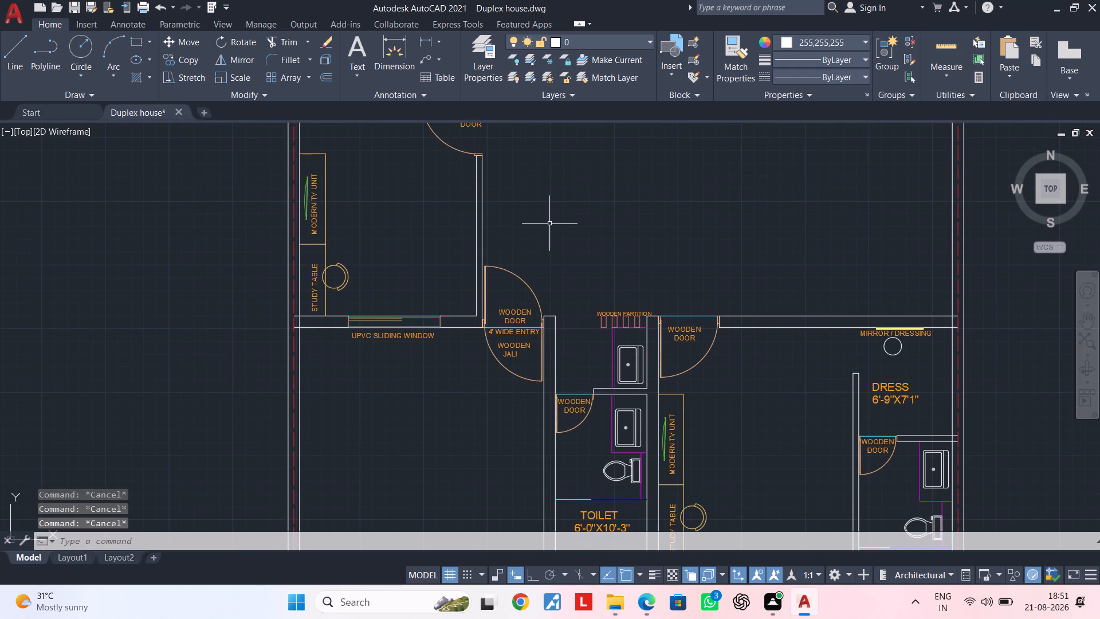
middle_click_drag(451, 200, 454, 618)
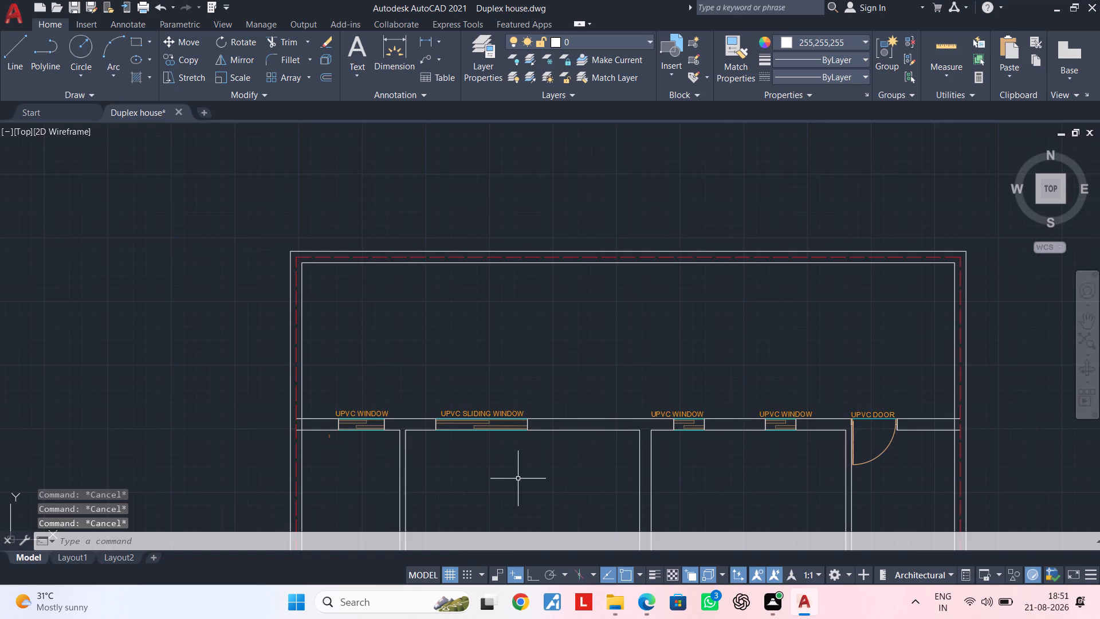
Draw a short horizontal line across the thin partition wall between the narrow rear corner room and the bedroom with the wooden door.
middle_click_drag(518, 479, 544, 137)
key("Escape")
middle_click_drag(532, 191, 615, 322)
key("Escape")
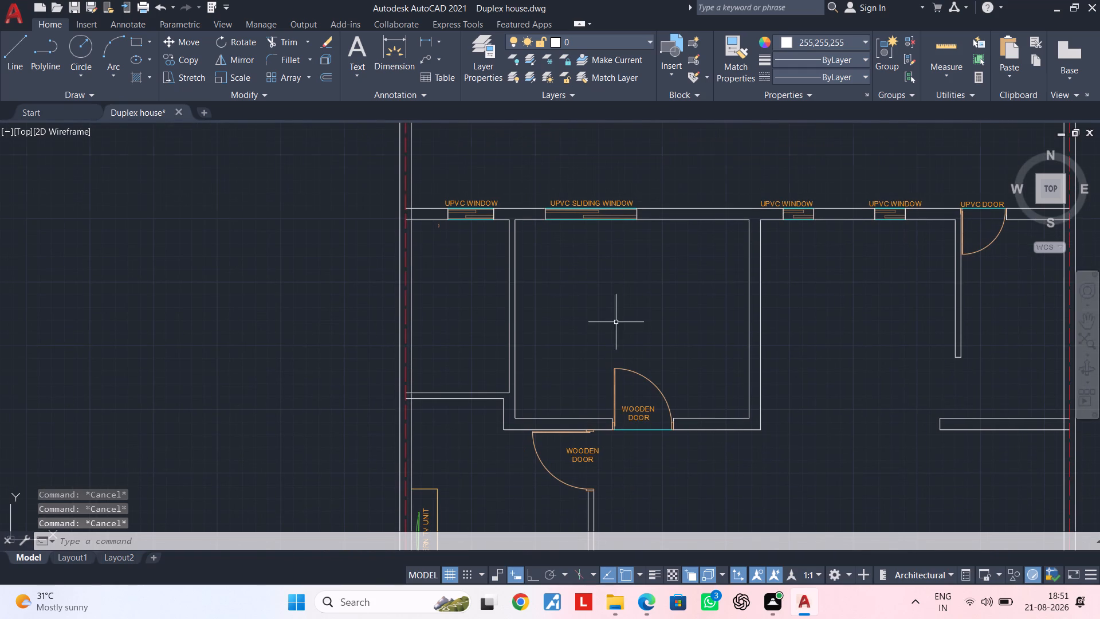
key("Escape")
key("Escape")
key("Escape")
middle_click_drag(617, 319, 620, 379)
scroll(564, 358, "up", 1)
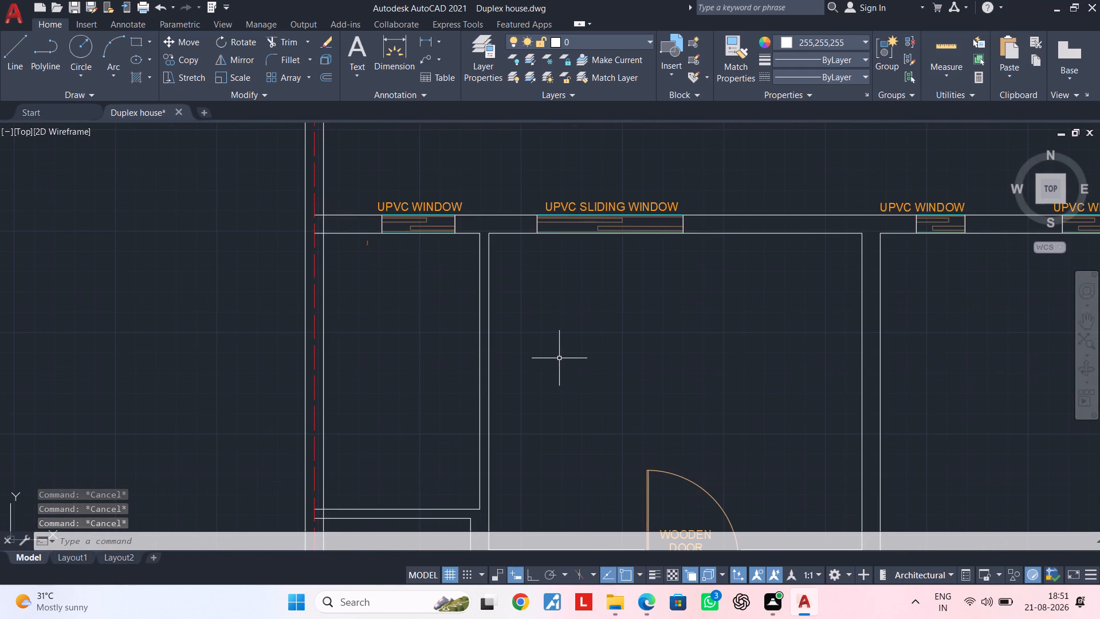
key("Escape")
middle_click_drag(542, 350, 543, 308)
key("Escape")
key("Escape")
key("l")
key("space")
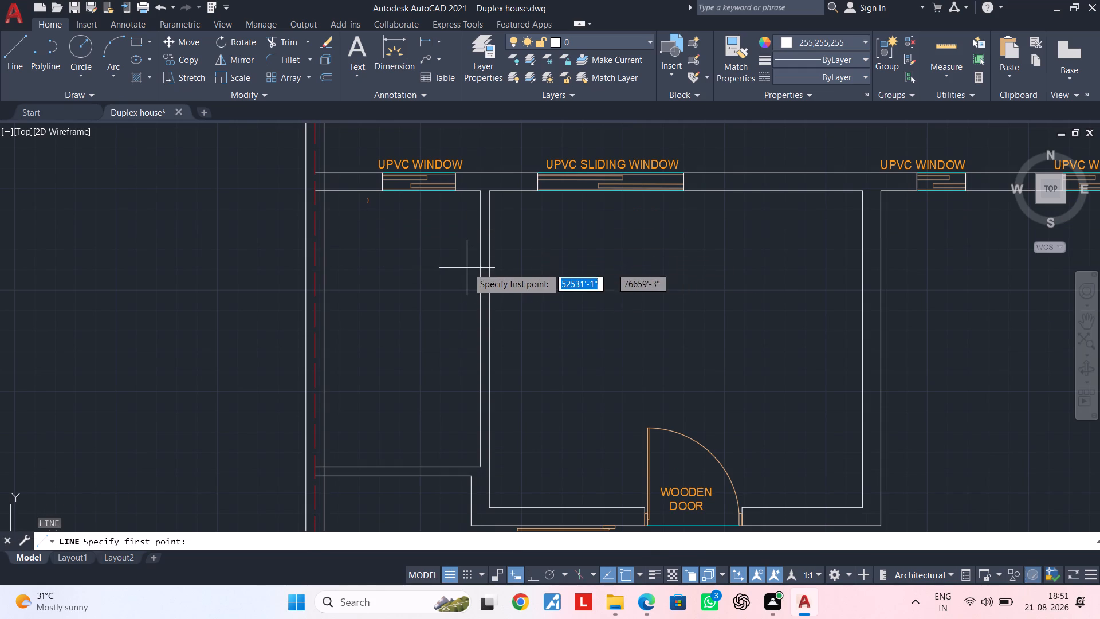
scroll(468, 268, "up", 2)
left_click(493, 244)
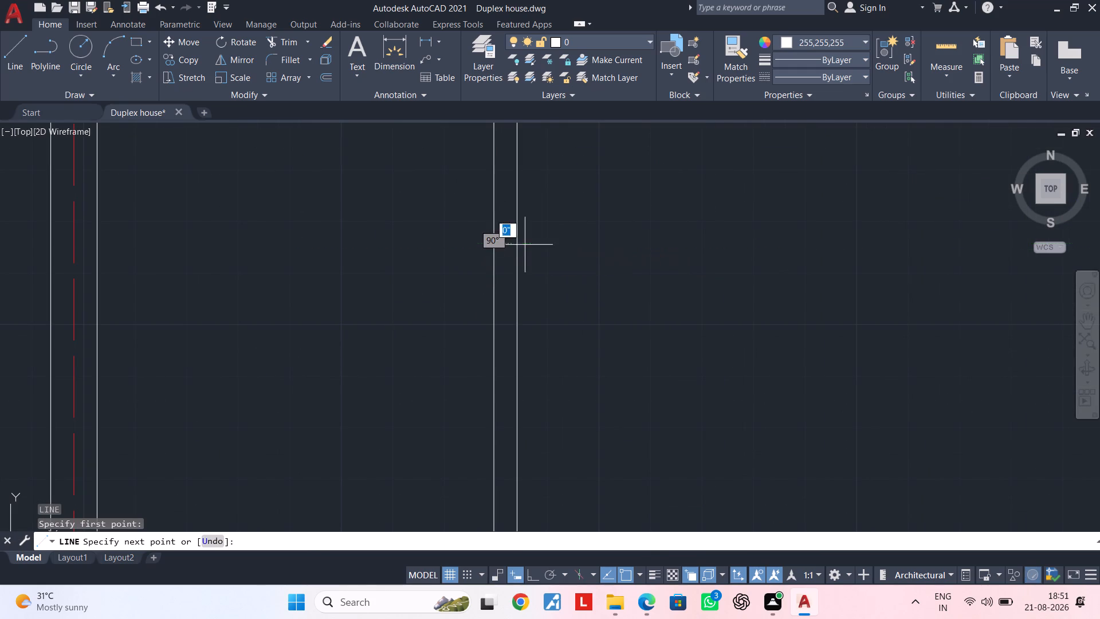
left_click(520, 244)
key("Escape")
key("Escape")
Trim both partition wall lines above the short cross line, opening the wall toward the rear windows.
key("t")
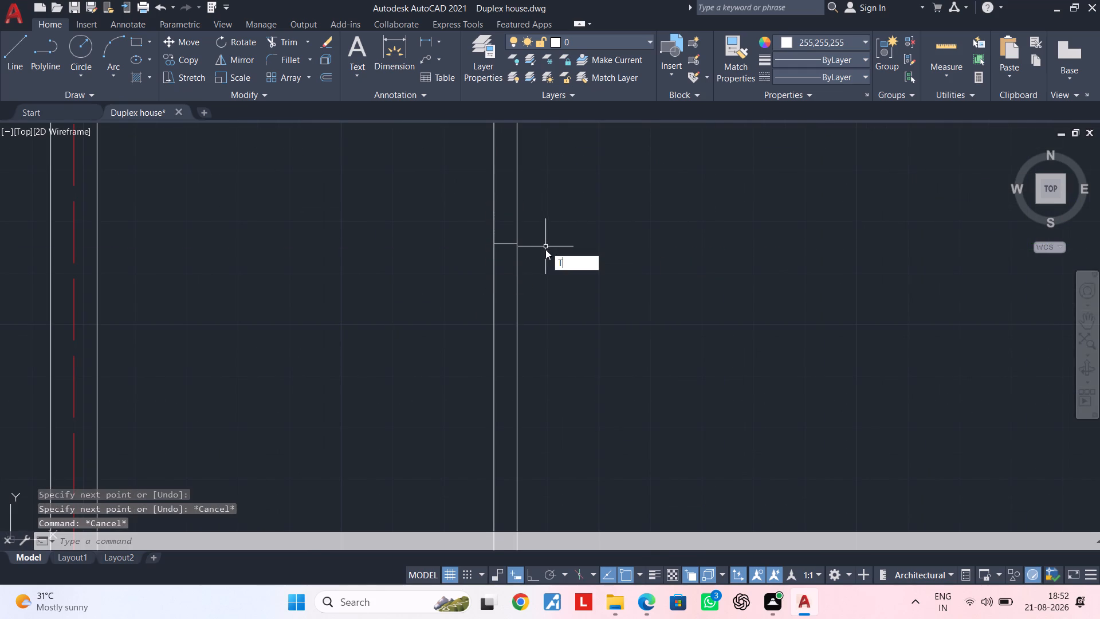
key("r")
key("space")
left_click(586, 218)
left_click(463, 221)
middle_click_drag(620, 323, 545, 618)
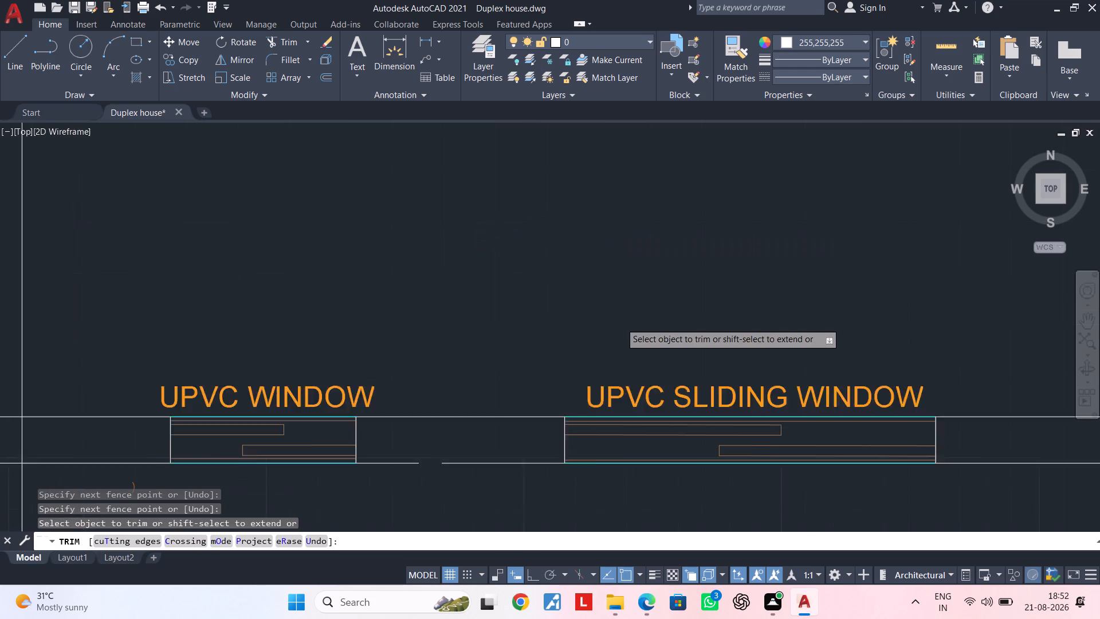
middle_click_drag(545, 618, 577, 355)
key("Escape")
key("Escape")
key("Escape")
Extend the rear window wall's inner line across the gap where the trimmed partition used to meet it.
key("e")
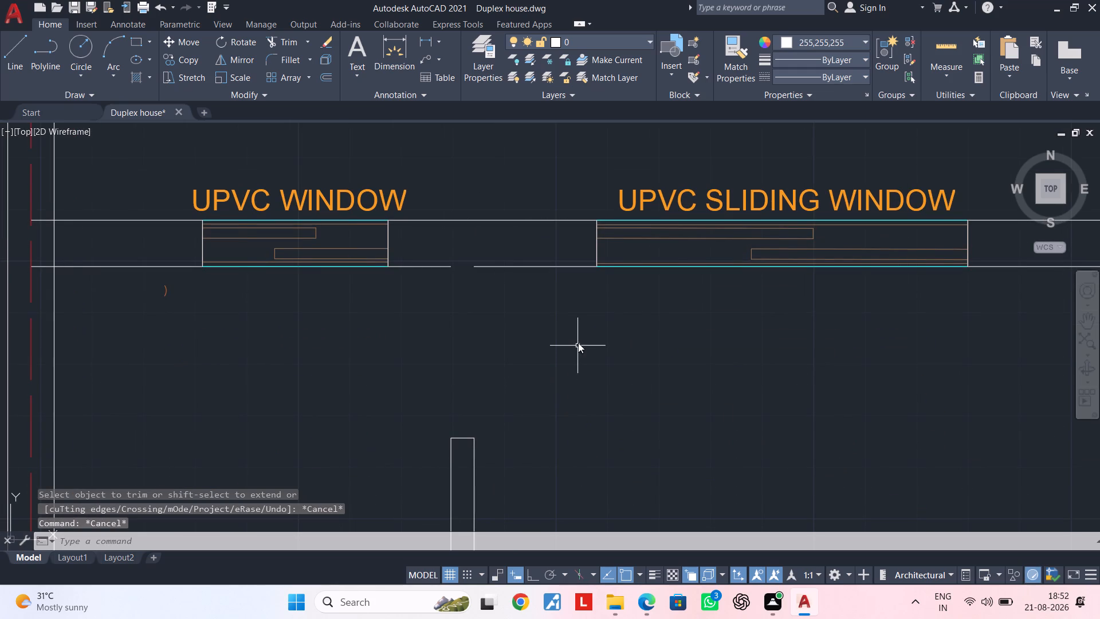
type("X")
key("space")
left_click(476, 266)
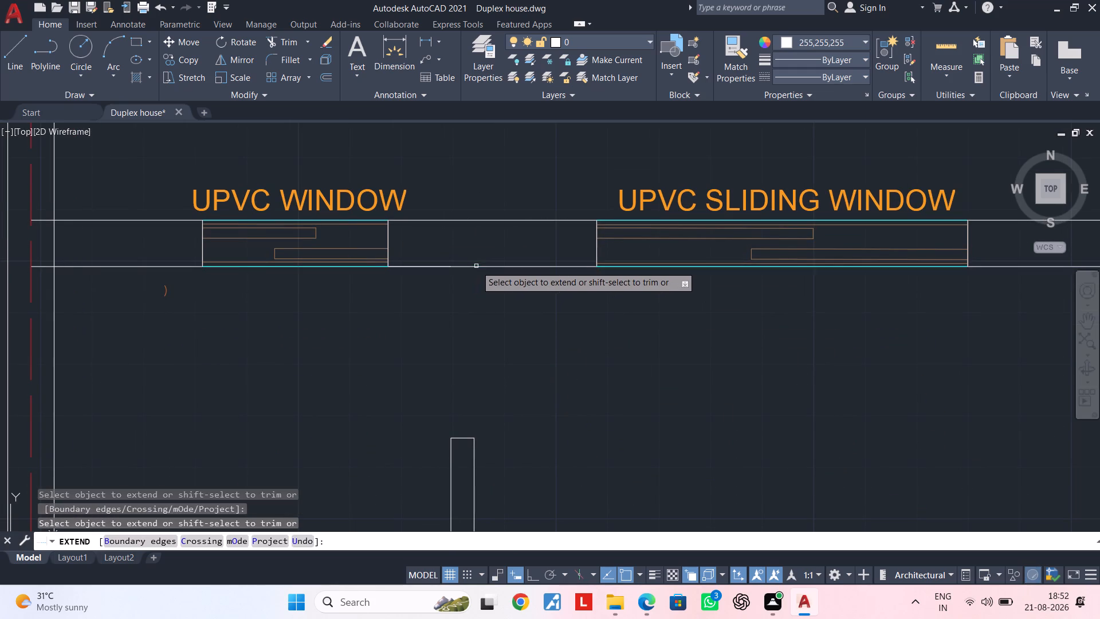
key("Escape")
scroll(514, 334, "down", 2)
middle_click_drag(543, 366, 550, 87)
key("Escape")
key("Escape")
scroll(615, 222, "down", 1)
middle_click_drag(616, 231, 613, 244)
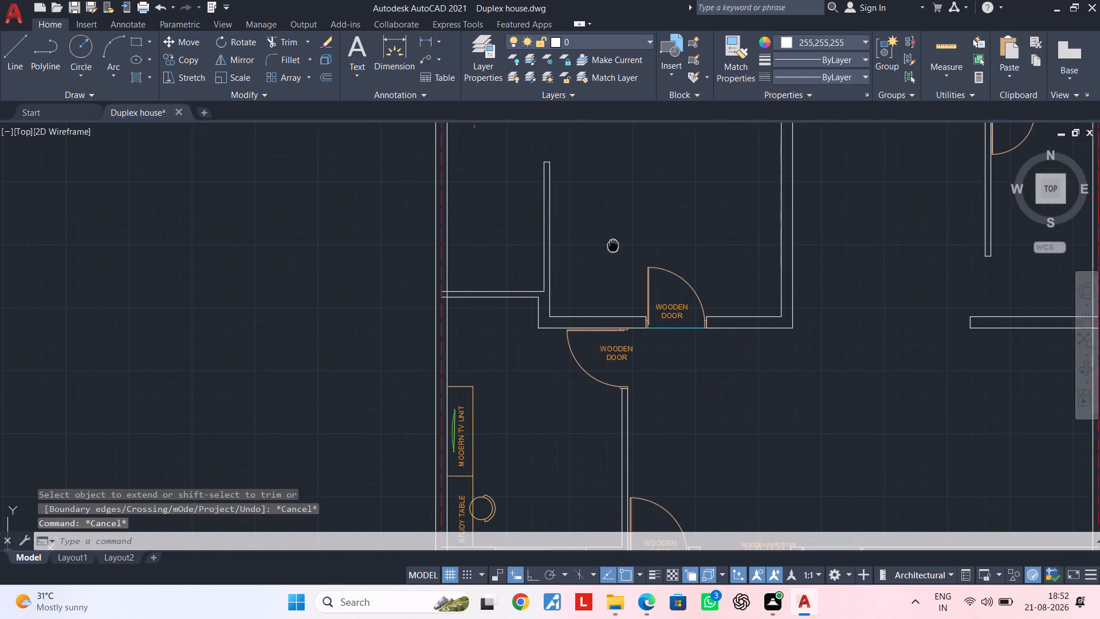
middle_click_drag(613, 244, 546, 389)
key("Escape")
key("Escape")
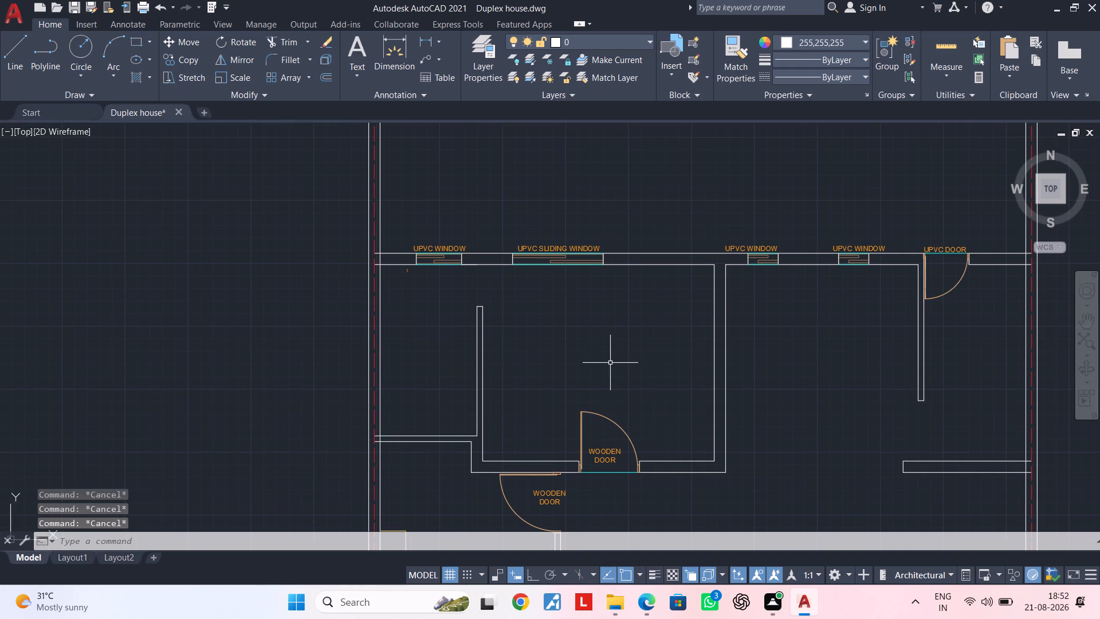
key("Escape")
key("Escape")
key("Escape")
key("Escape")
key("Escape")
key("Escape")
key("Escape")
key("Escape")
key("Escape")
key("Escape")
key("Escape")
Copy the K BEDROOM's TV unit and study table with chair and label into the new plan's bedroom, beside the shortened partition on the lower wall.
scroll(599, 359, "down", 1)
middle_click_drag(482, 373, 575, 356)
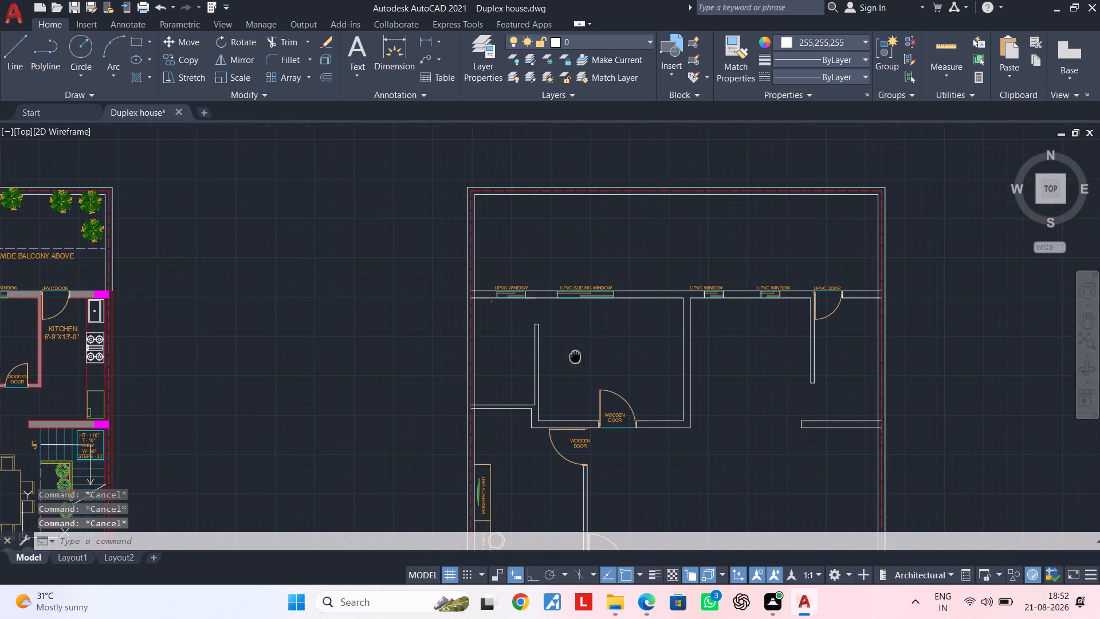
middle_click_drag(575, 356, 1099, 307)
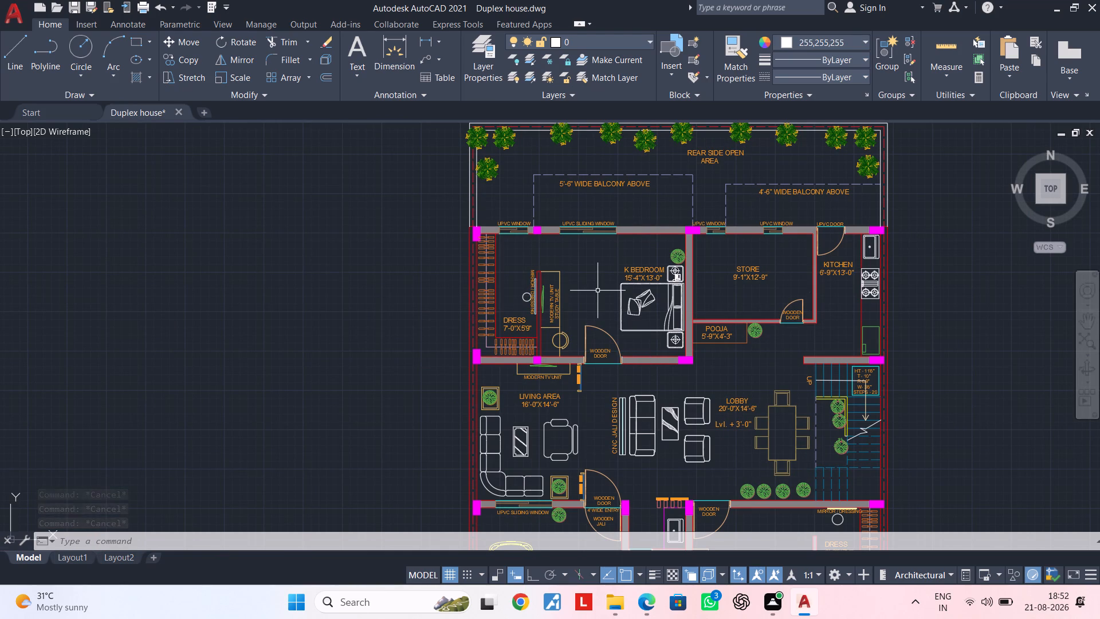
scroll(587, 294, "up", 2)
middle_click_drag(557, 323, 579, 279)
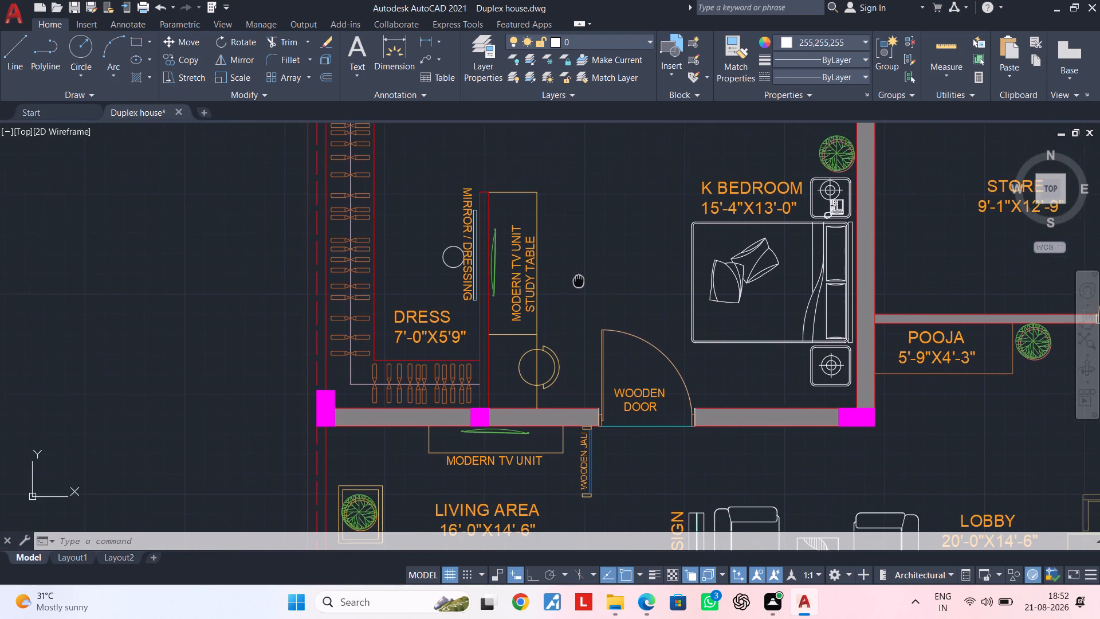
middle_click_drag(579, 279, 580, 278)
left_click(555, 329)
left_click(517, 334)
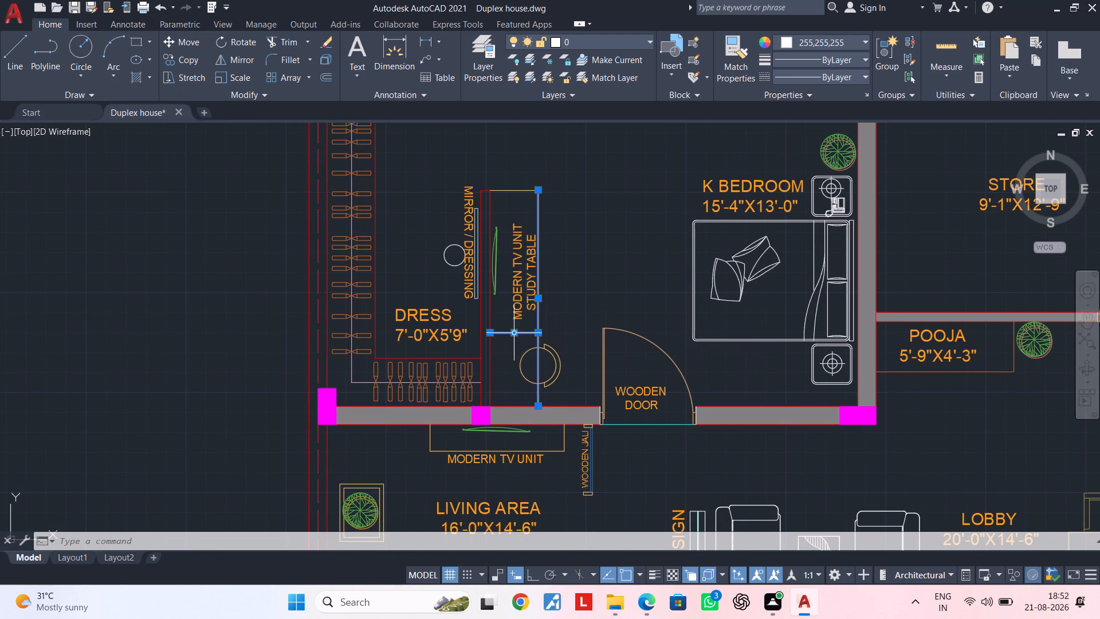
left_click(577, 386)
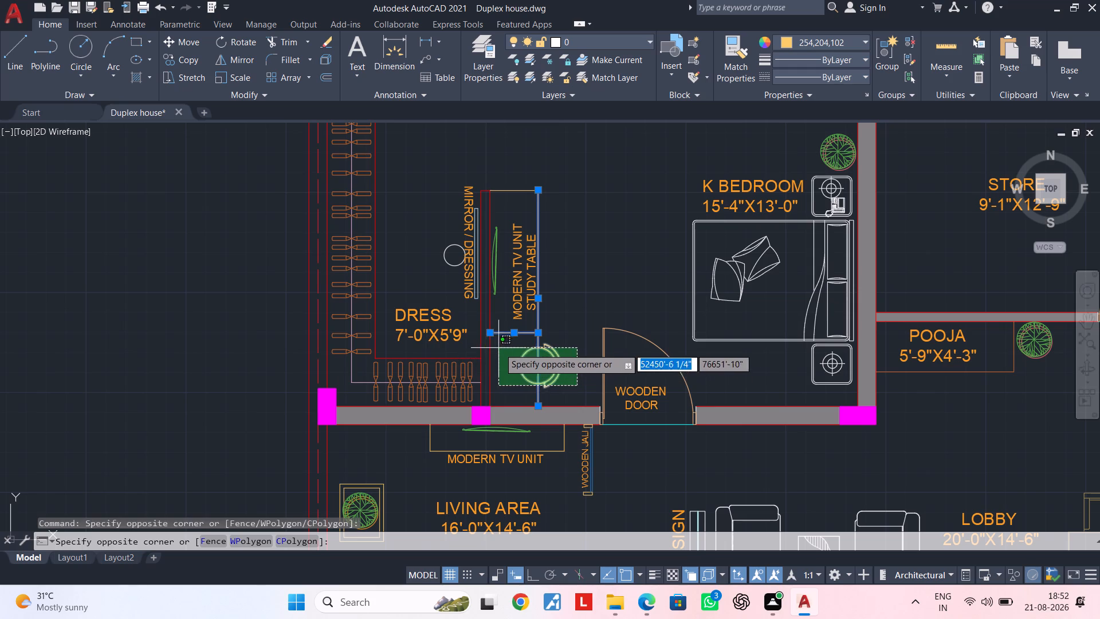
left_click(508, 337)
left_click(524, 254)
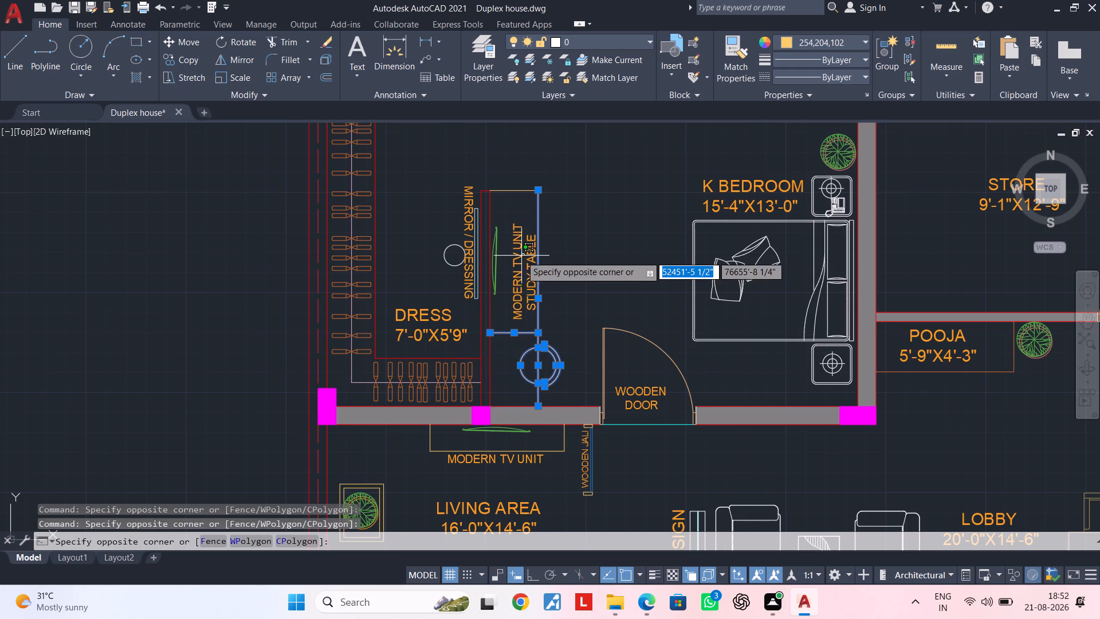
left_click(518, 257)
scroll(513, 257, "up", 1)
left_click(501, 202)
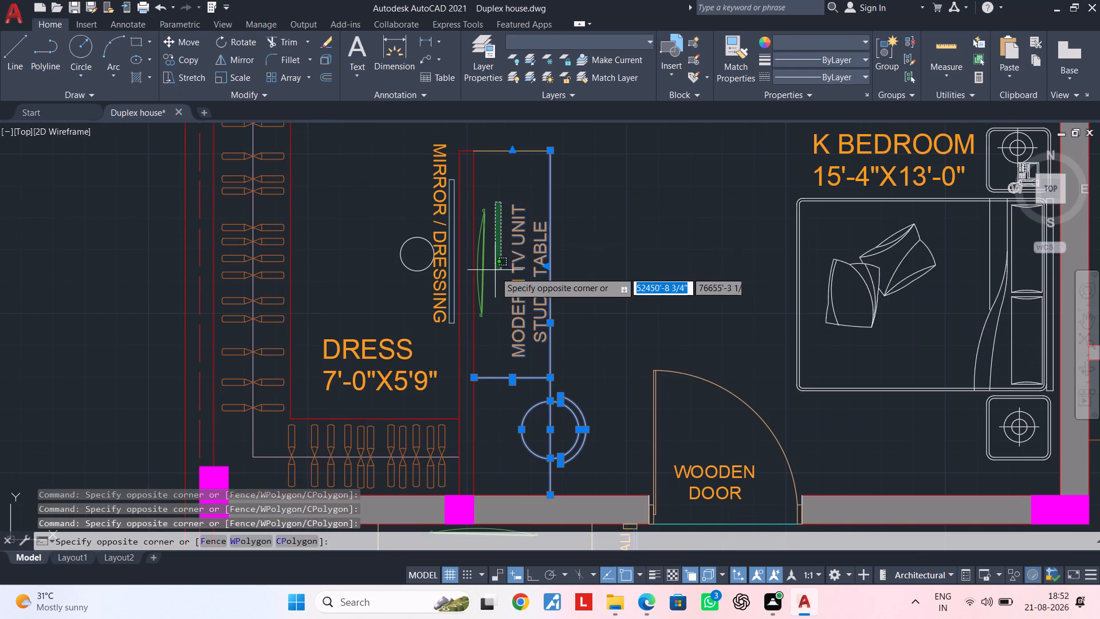
scroll(498, 328, "up", 3)
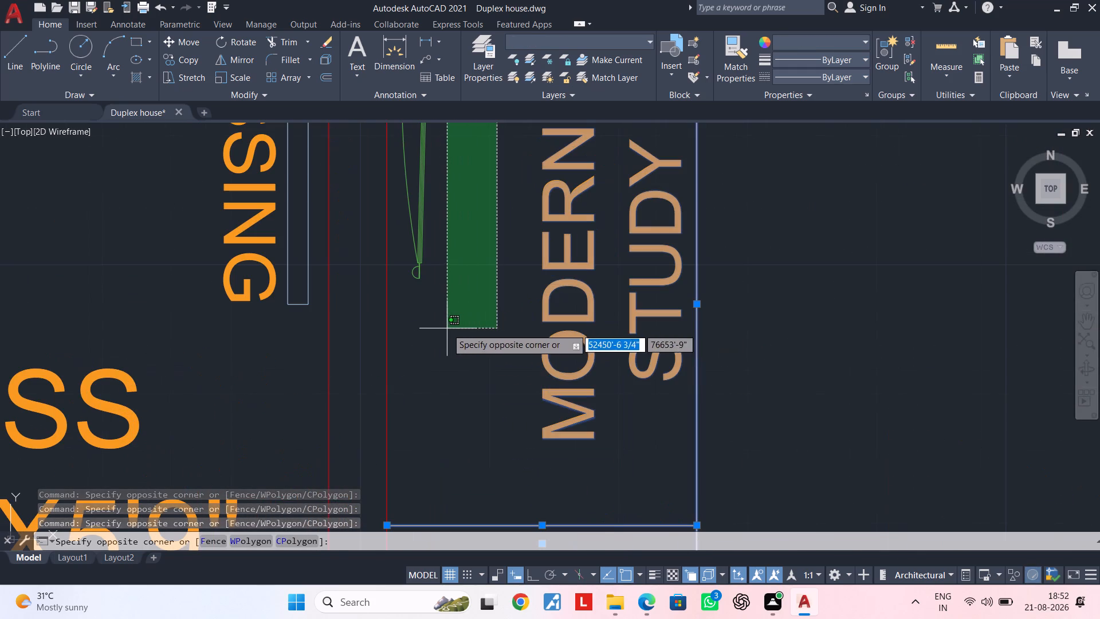
left_click(414, 324)
middle_click_drag(467, 319, 476, 437)
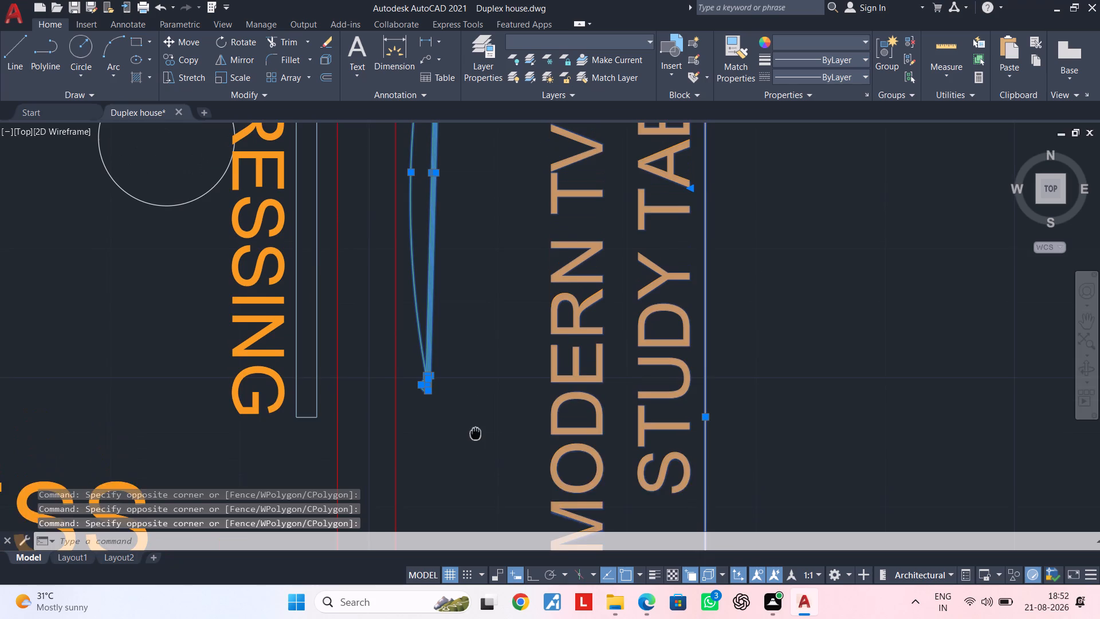
middle_click_drag(476, 437, 473, 566)
scroll(478, 377, "down", 1)
middle_click_drag(479, 370, 479, 536)
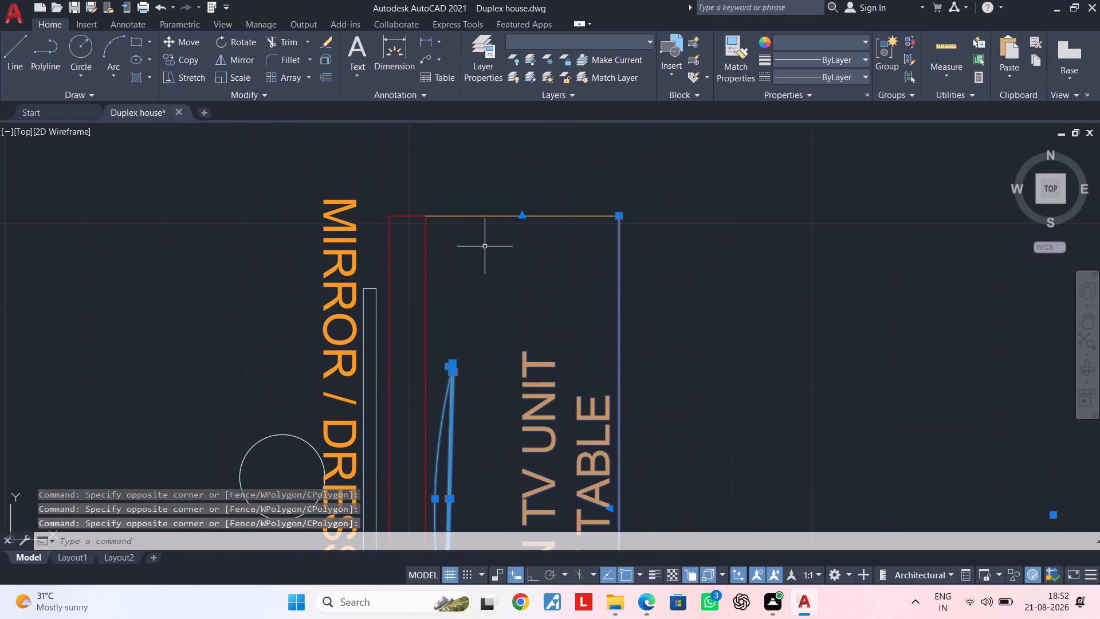
left_click(480, 214)
type("CO")
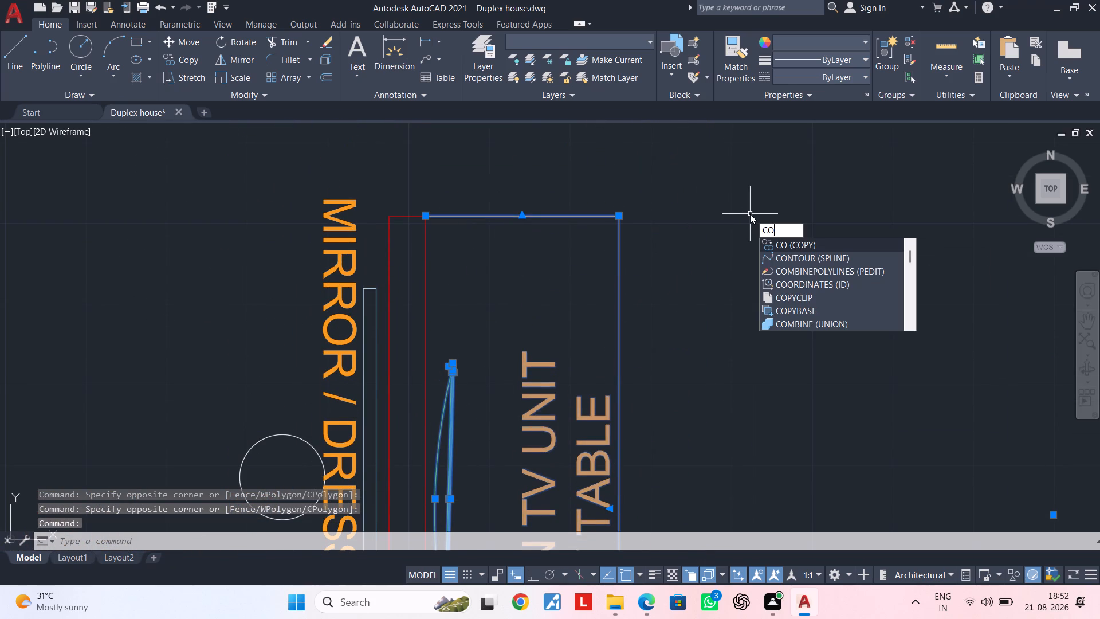
key("space")
scroll(750, 232, "down", 2)
middle_click_drag(741, 395, 725, 23)
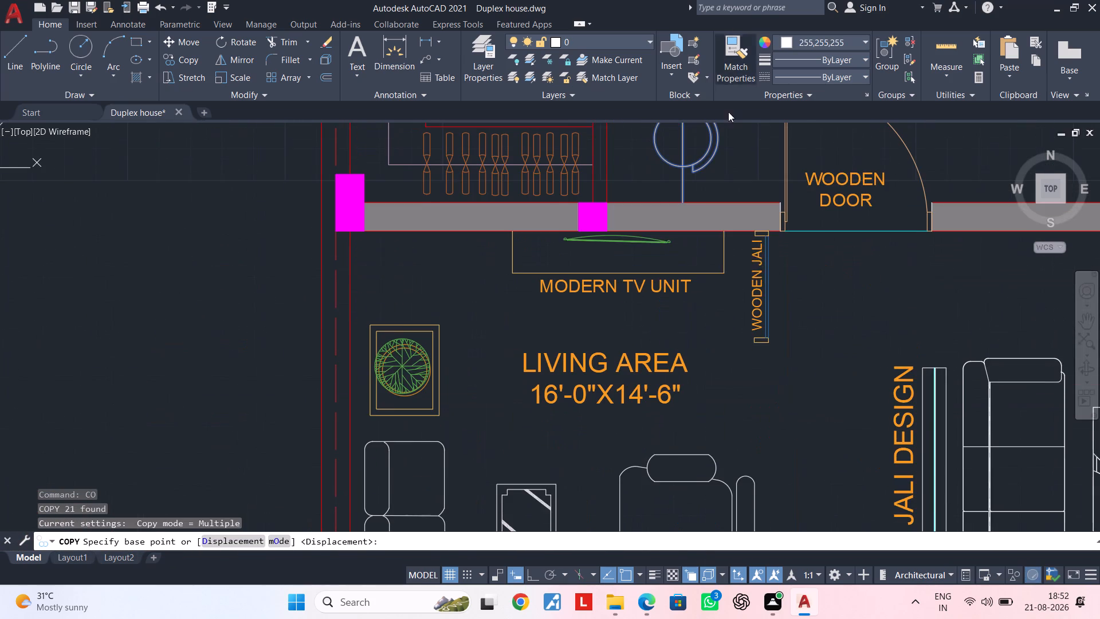
left_click(681, 201)
scroll(1099, 179, "down", 1)
middle_click_drag(1099, 187, 347, 225)
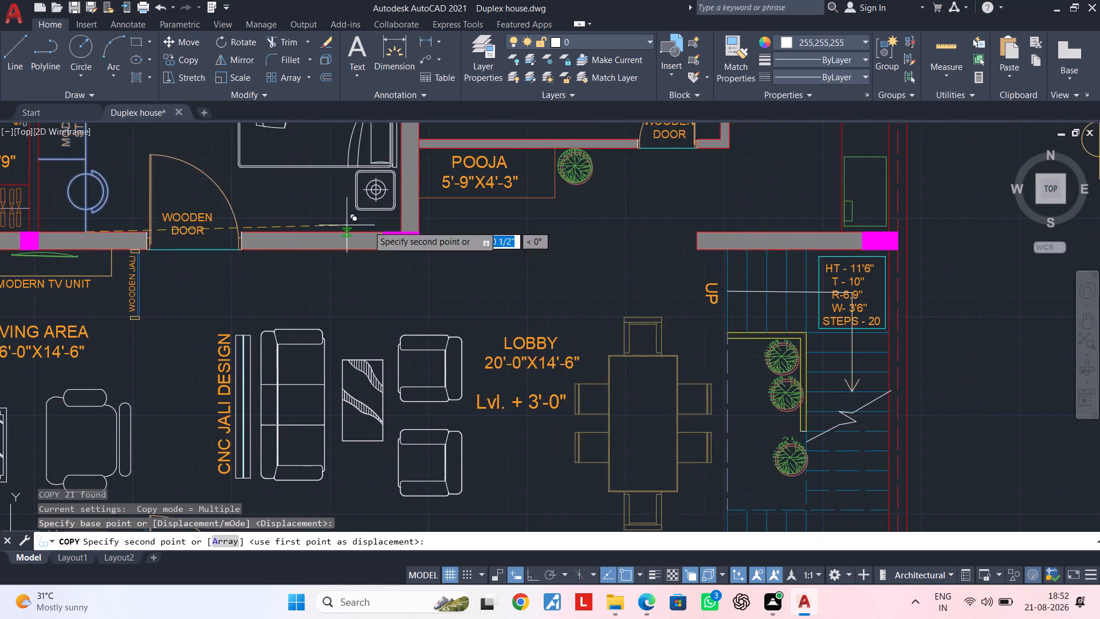
scroll(675, 222, "down", 2)
middle_click_drag(756, 224, 412, 228)
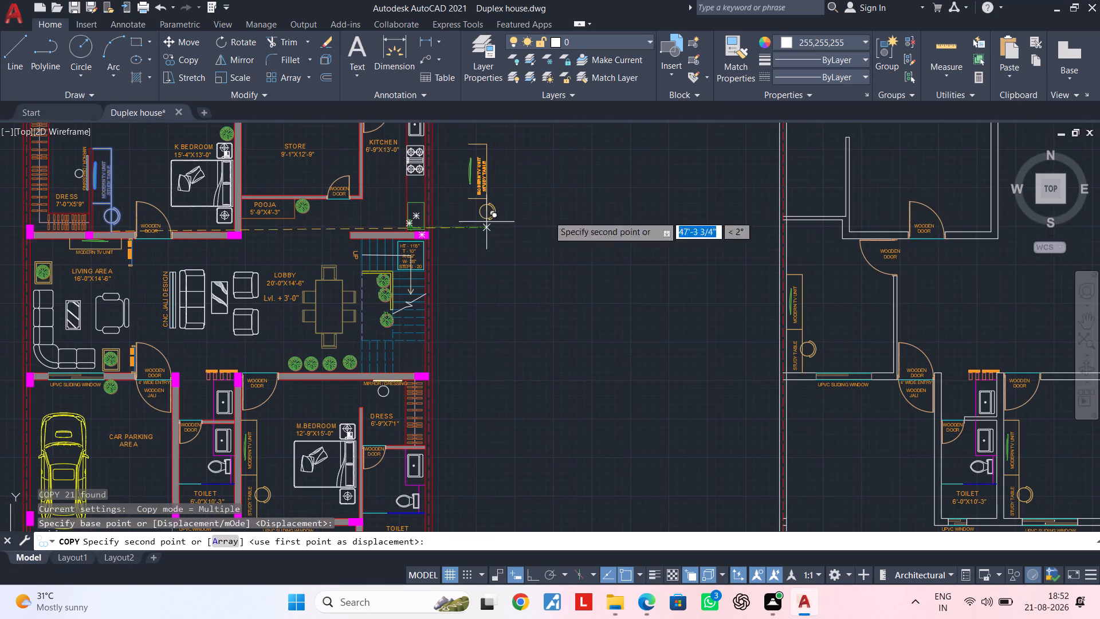
middle_click_drag(923, 214, 575, 230)
scroll(493, 229, "up", 2)
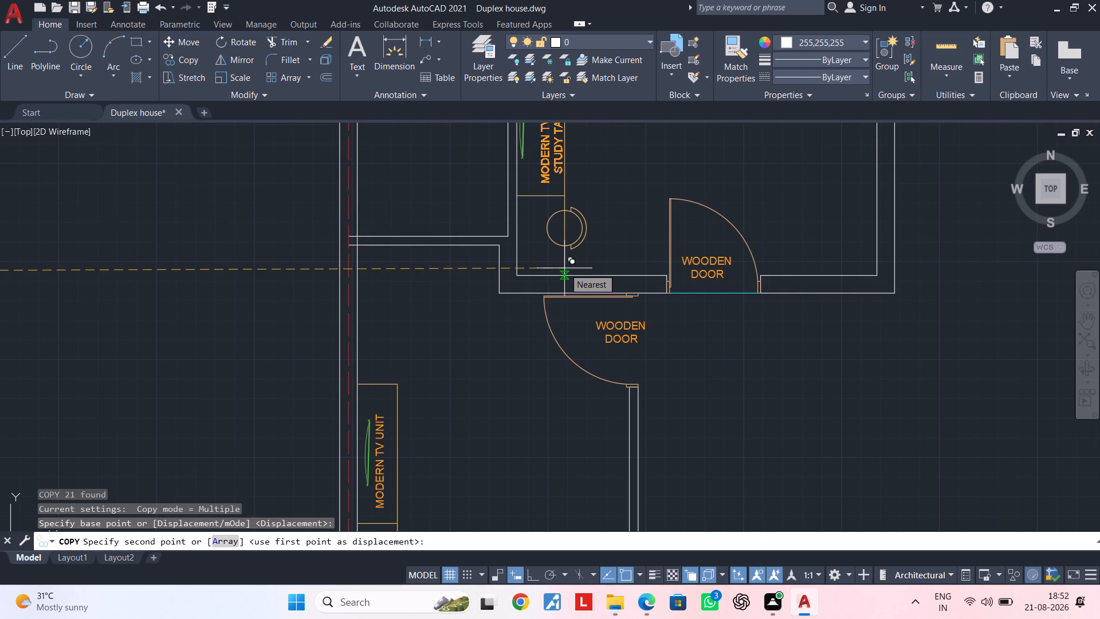
scroll(571, 270, "down", 1)
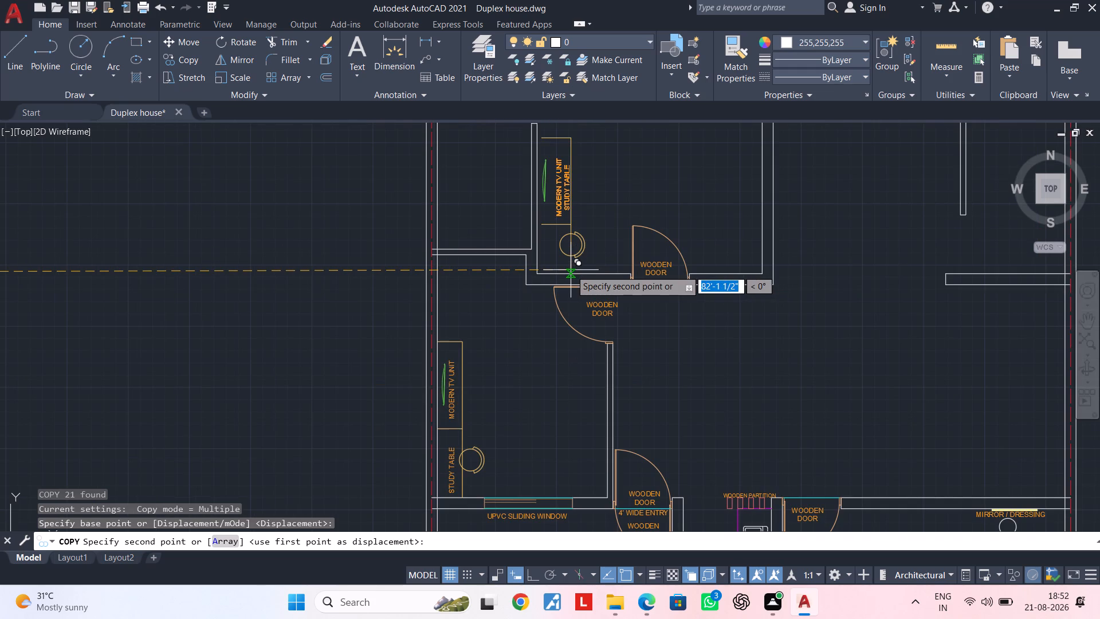
scroll(571, 270, "up", 2)
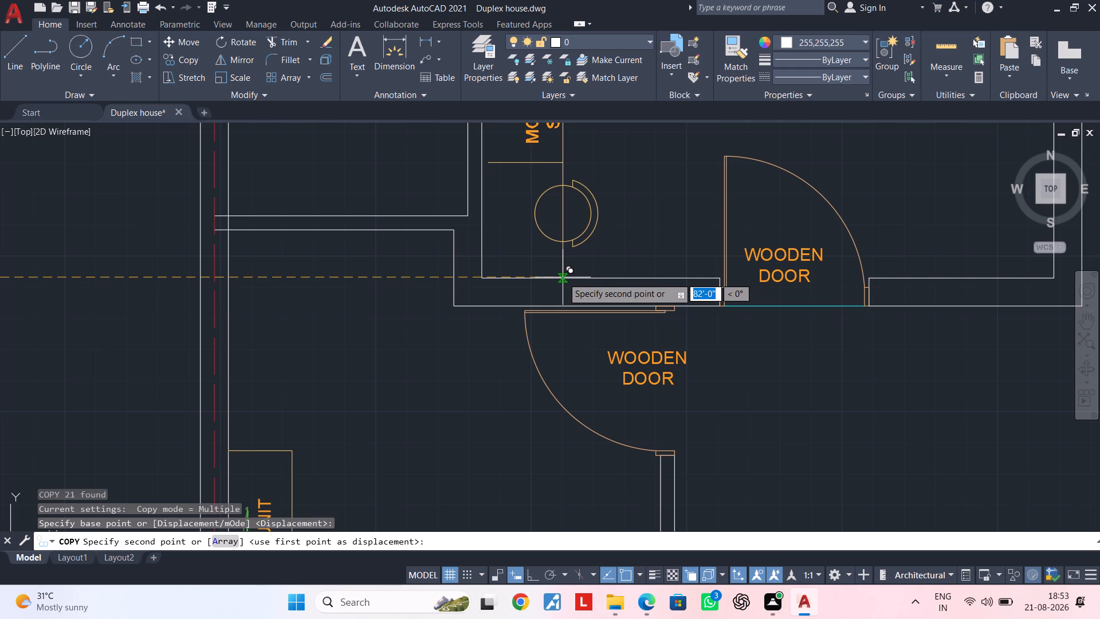
left_click(563, 277)
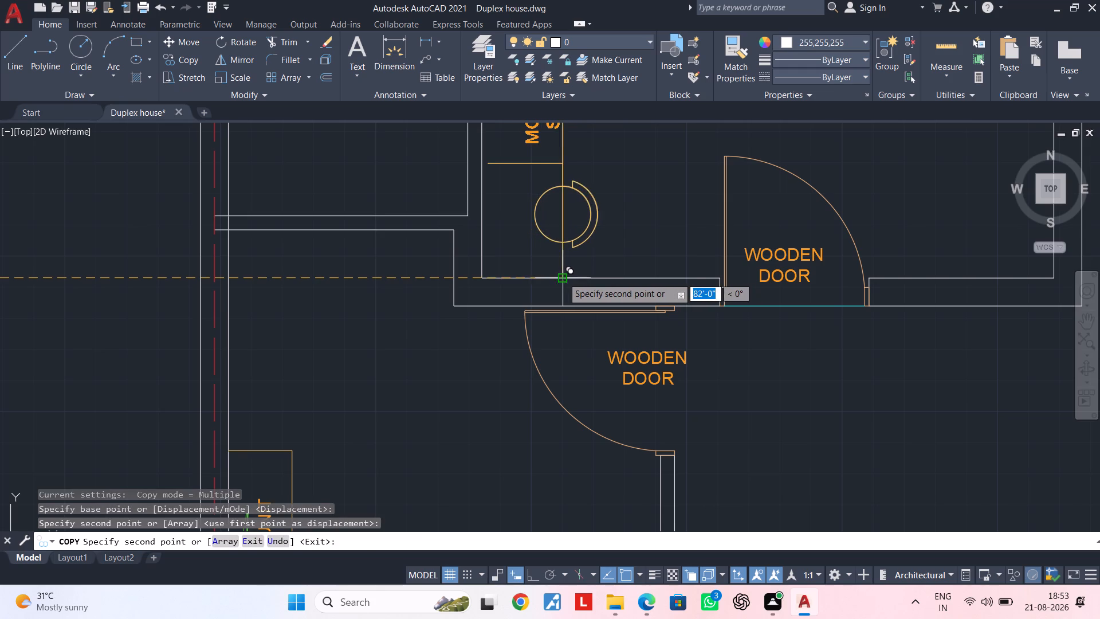
key("Escape")
key("Escape")
middle_click_drag(574, 213, 574, 267)
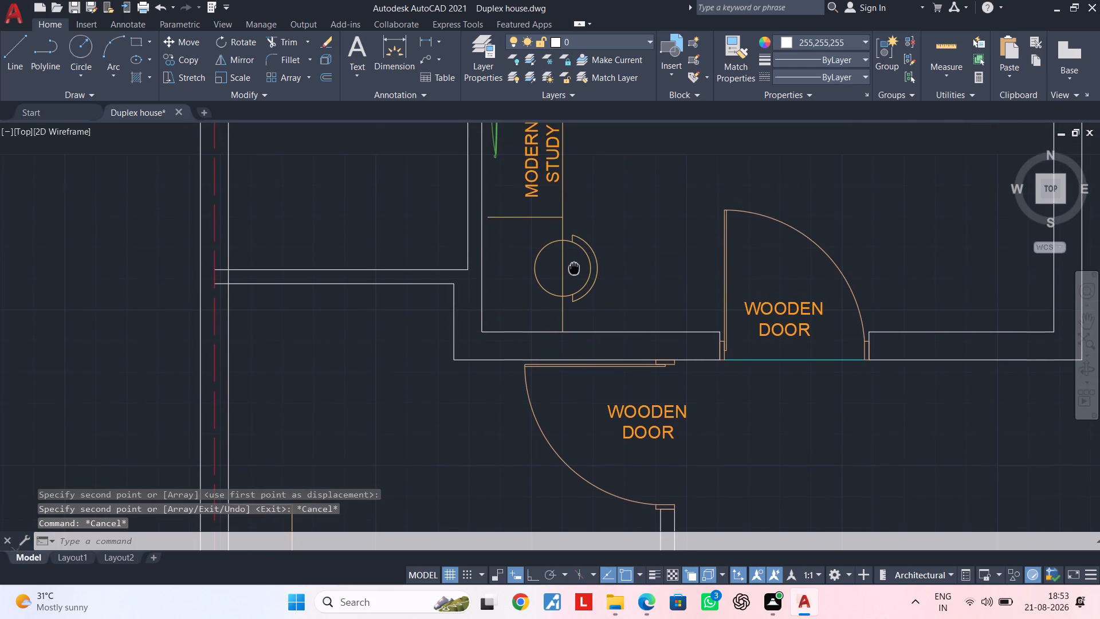
middle_click_drag(574, 267, 574, 270)
scroll(556, 261, "up", 1)
scroll(545, 251, "down", 1)
middle_click_drag(547, 261, 566, 352)
key("Escape")
key("Escape")
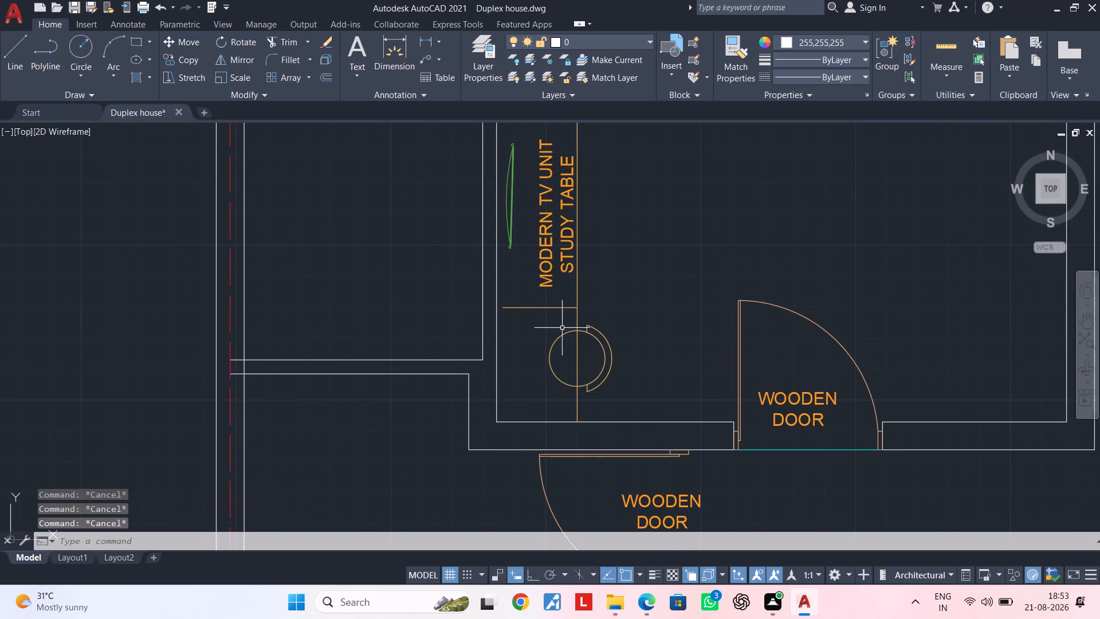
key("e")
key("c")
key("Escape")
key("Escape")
Extend the copied TV unit's lower dividing line to the face of the partition wall.
key("e")
type("X")
key("space")
left_click(535, 305)
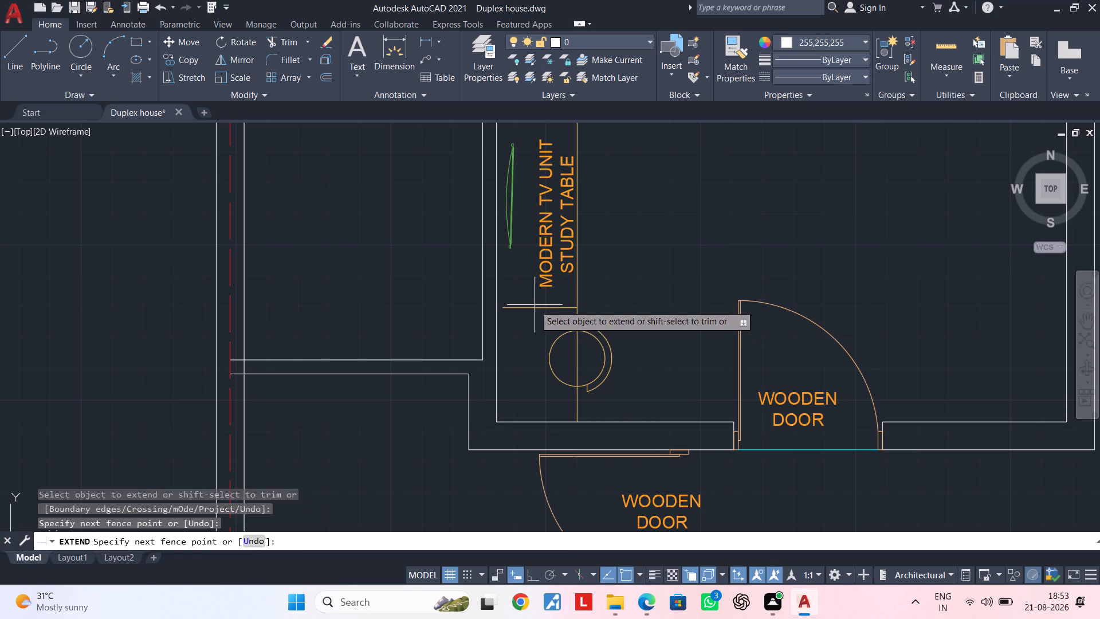
left_click(514, 315)
middle_click_drag(549, 255, 546, 398)
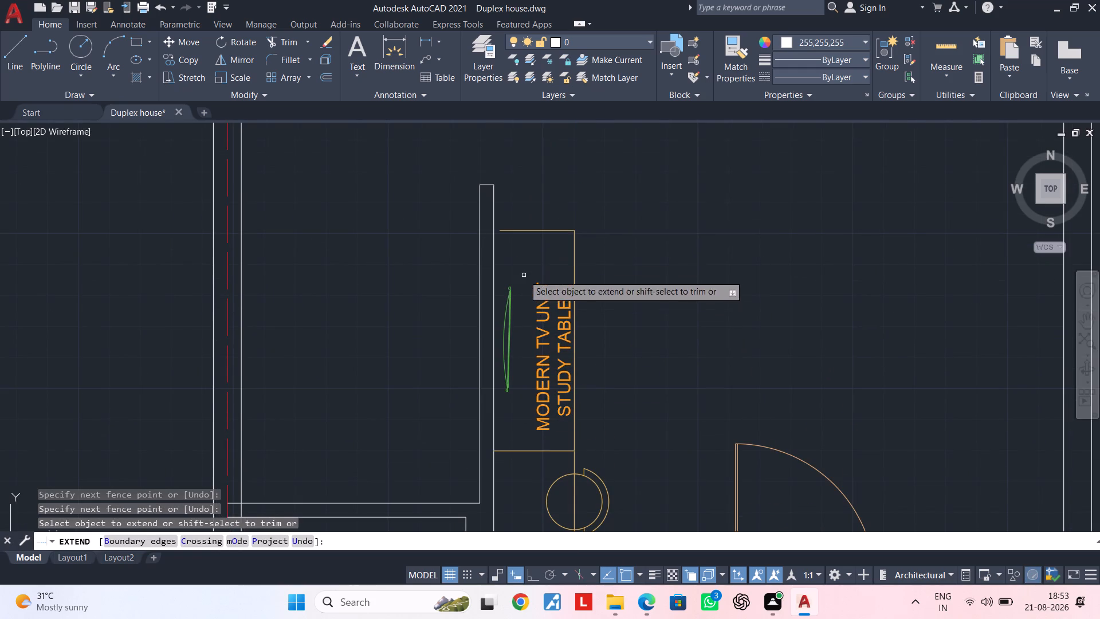
key("Escape")
key("Escape")
key("Escape")
key("Escape")
key("Escape")
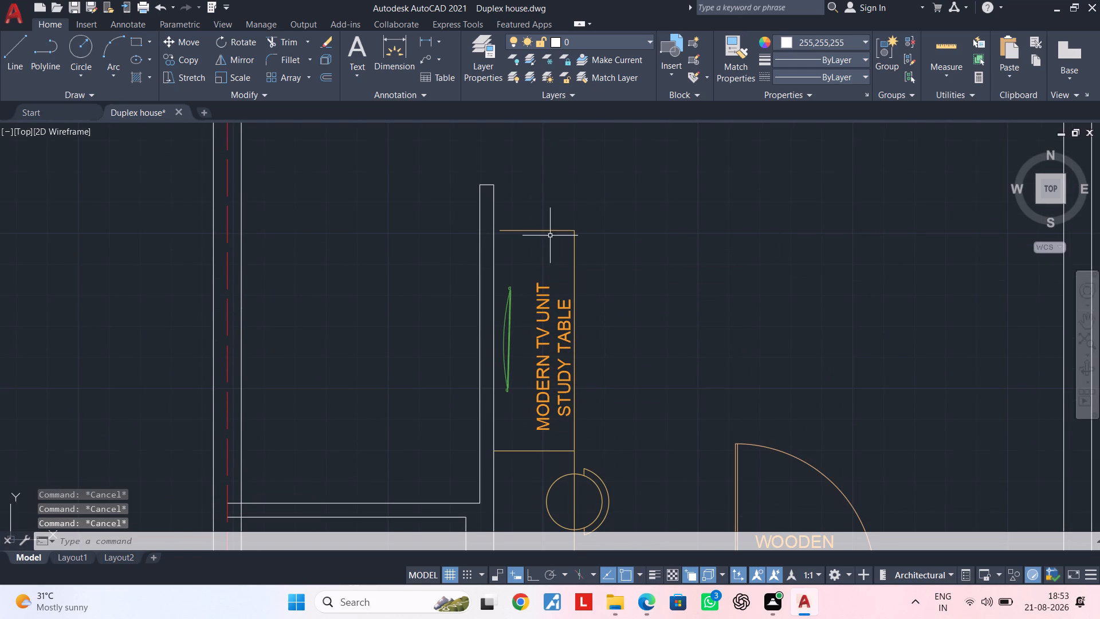
Move the copied TV unit's short upper edge line up to the end corner of the partition wall.
left_click(547, 230)
key("m")
key("space")
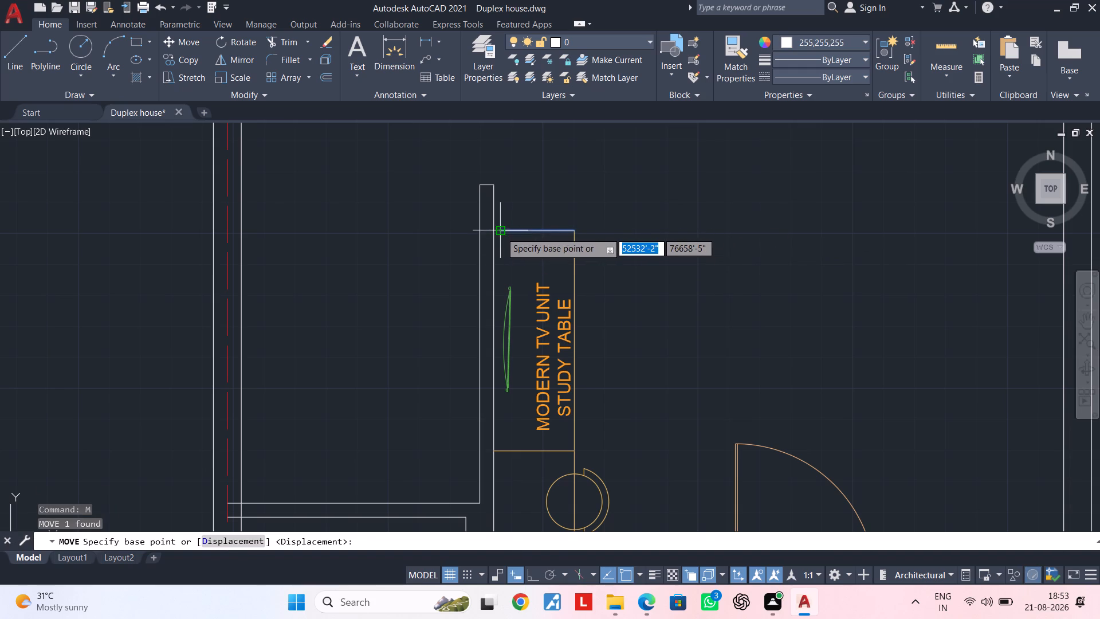
left_click(501, 232)
left_click(493, 186)
key("Escape")
key("Escape")
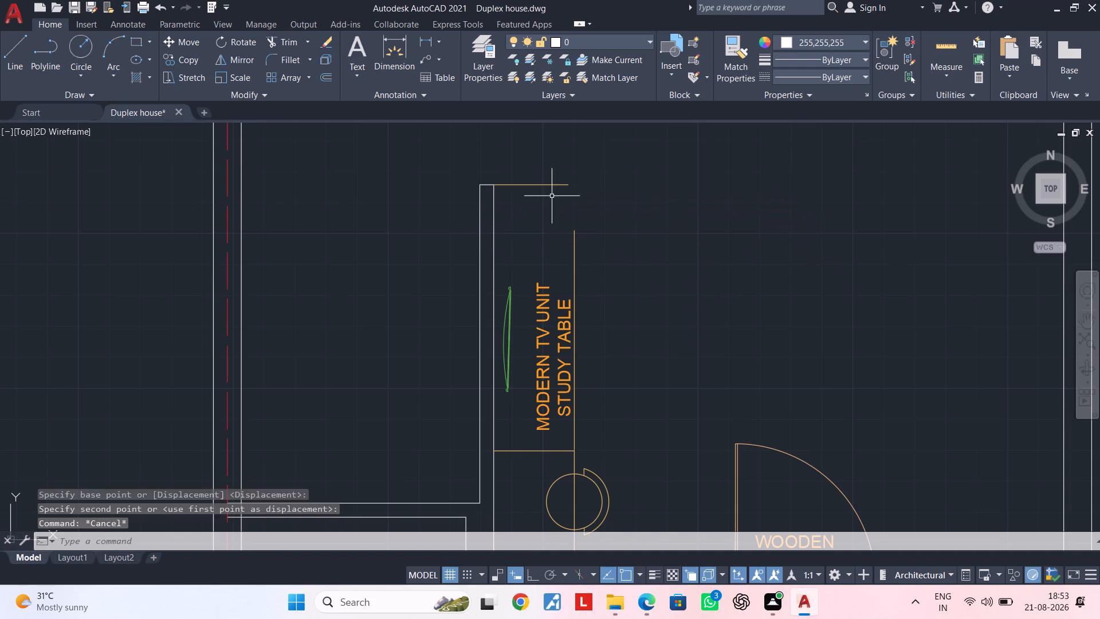
key("Escape")
key("Escape")
key("Escape")
Extend the TV unit's long front edge line up past the moved end line, and extend the end line to meet it.
key("e")
type("X")
key("space")
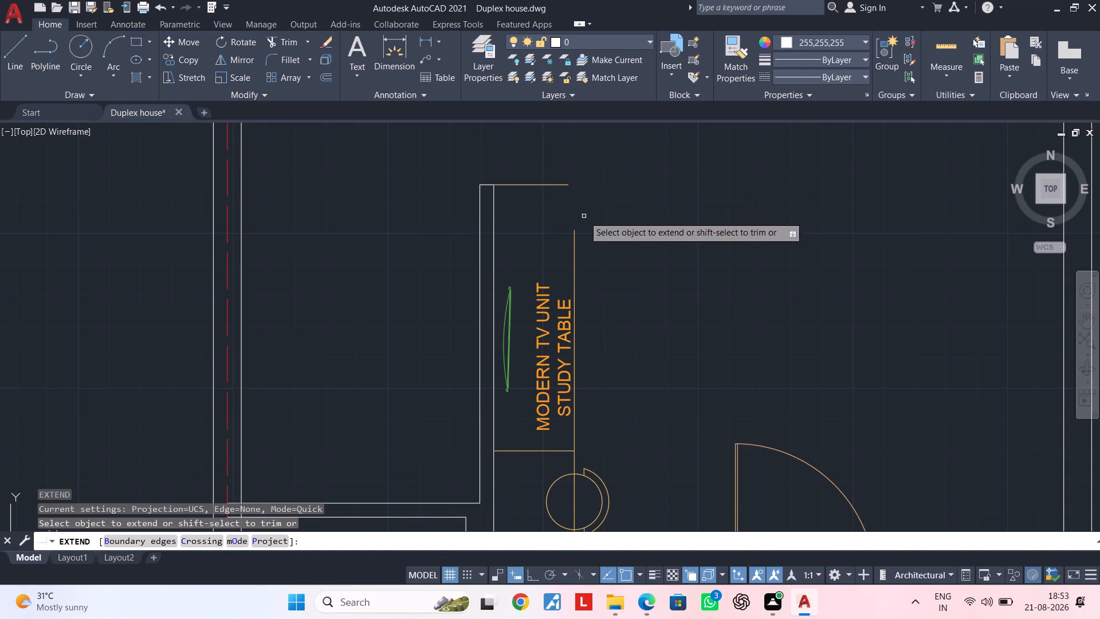
left_click(575, 241)
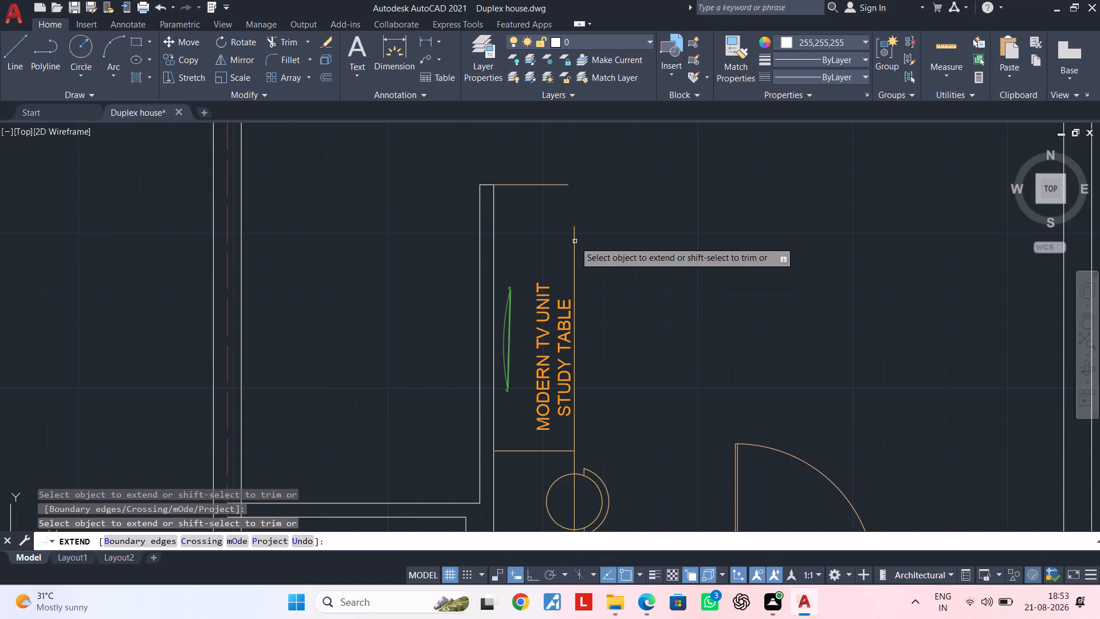
left_click(575, 232)
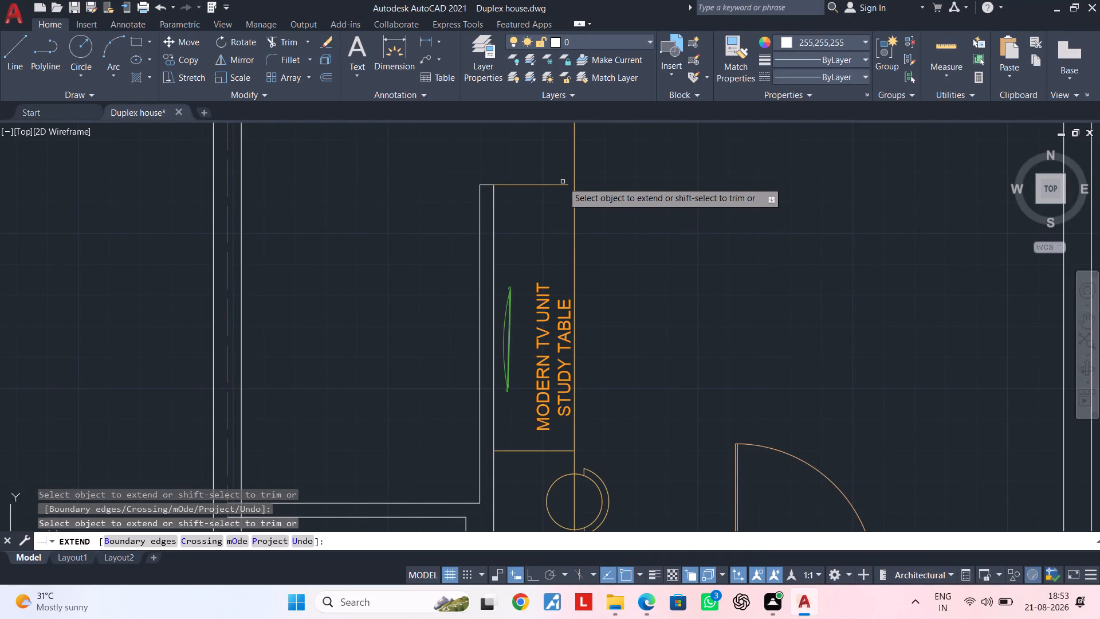
left_click(563, 184)
key("Escape")
key("Escape")
key("Escape")
Trim the overshoot of the front edge line above the TV unit's end line, leaving a square corner.
key("t")
type("4R")
key("space")
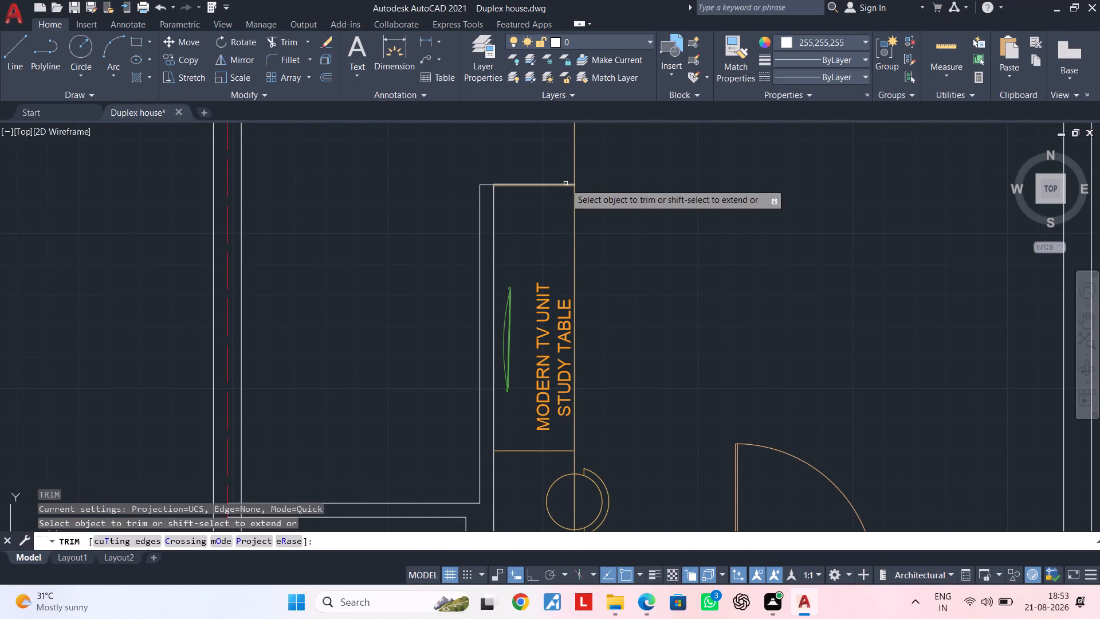
left_click_drag(552, 164, 633, 163)
key("Escape")
left_click(634, 163)
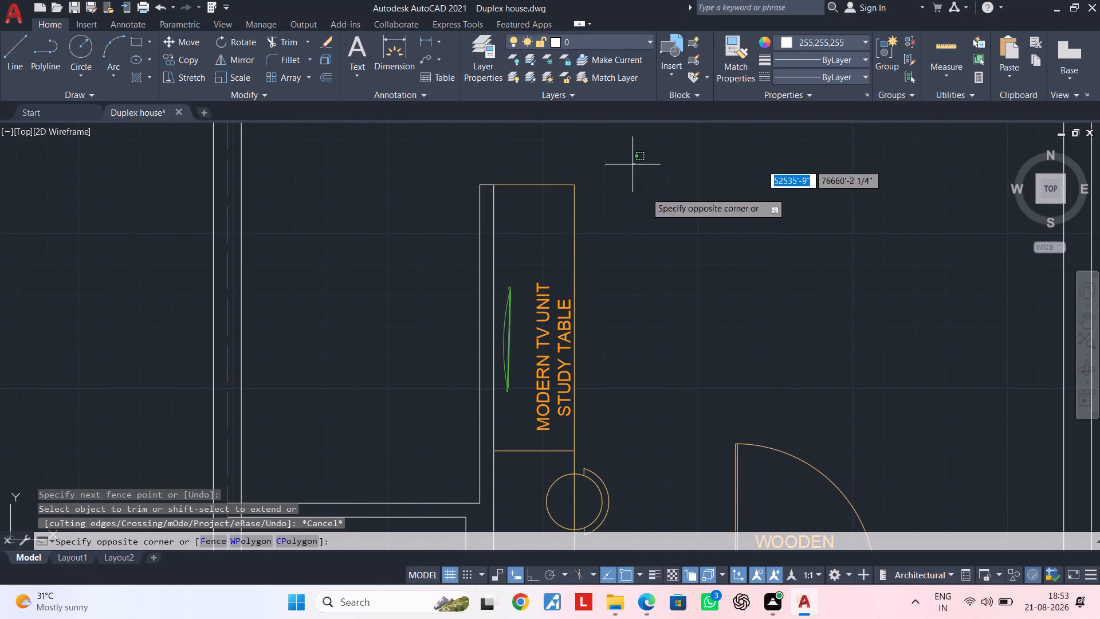
middle_click_drag(697, 255, 692, 237)
key("Escape")
key("Escape")
scroll(704, 236, "down", 1)
key("Escape")
key("Escape")
key("Escape")
key("Escape")
key("Escape")
key("Escape")
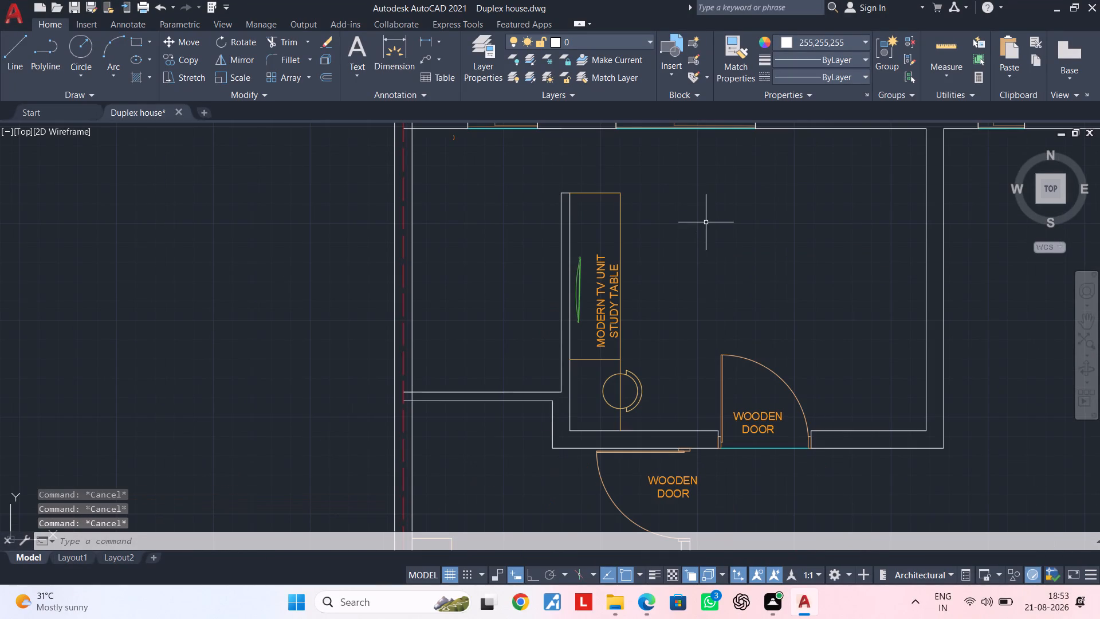
key("Escape")
Delete the dividing line between the copied TV unit and the study table section.
middle_click_drag(705, 222, 717, 204)
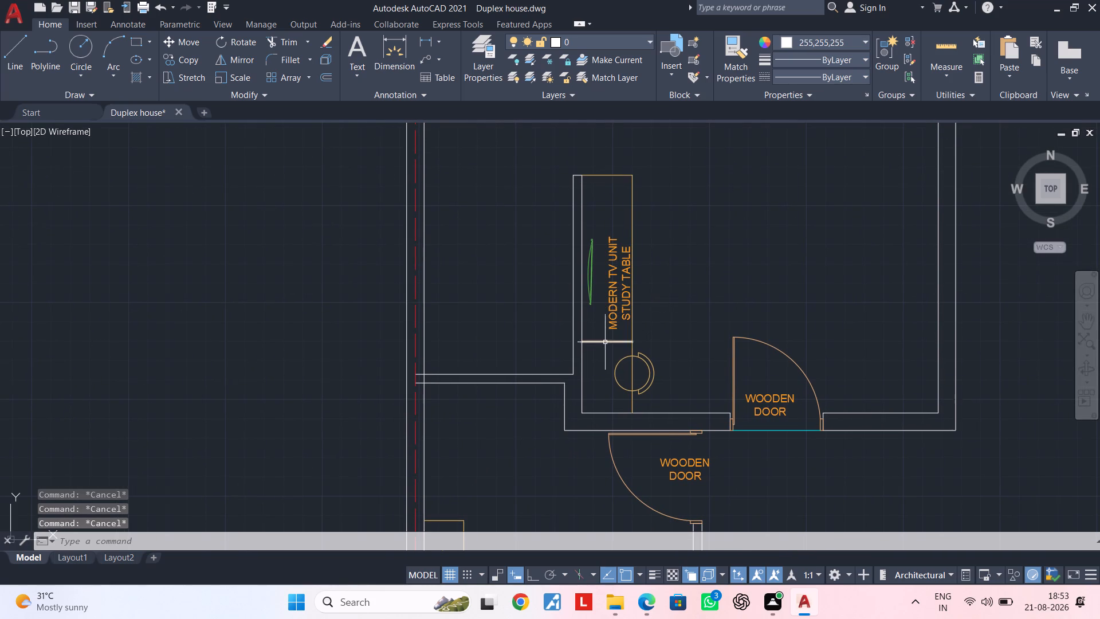
double_click(606, 340)
key("Delete")
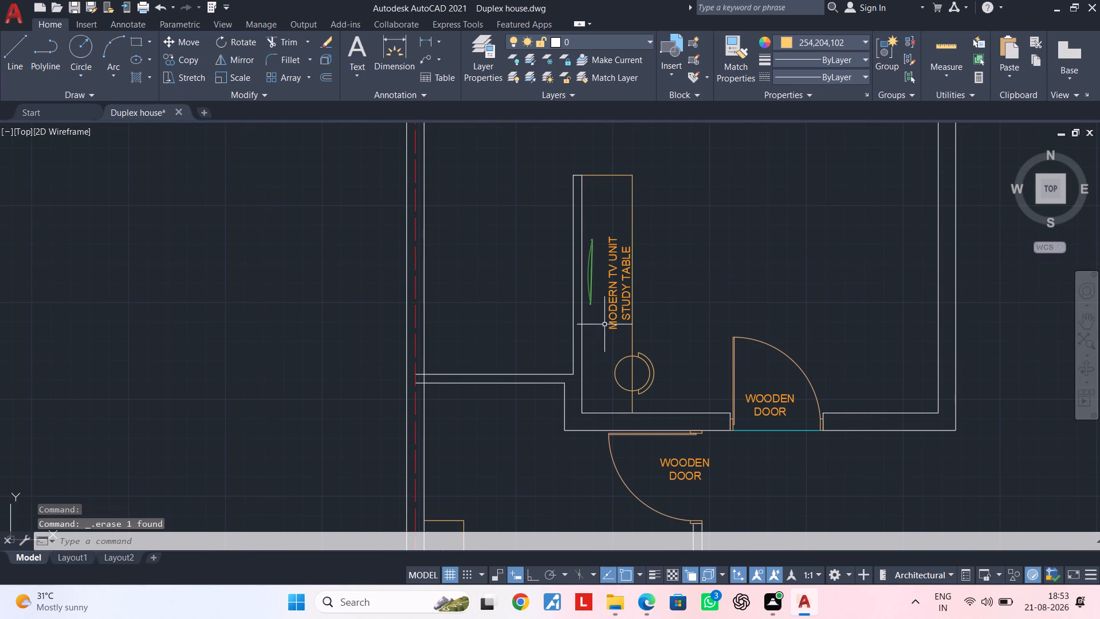
Move the MODERN TV UNIT STUDY TABLE label slightly higher on the unit, between the television and the front edge.
left_click(624, 289)
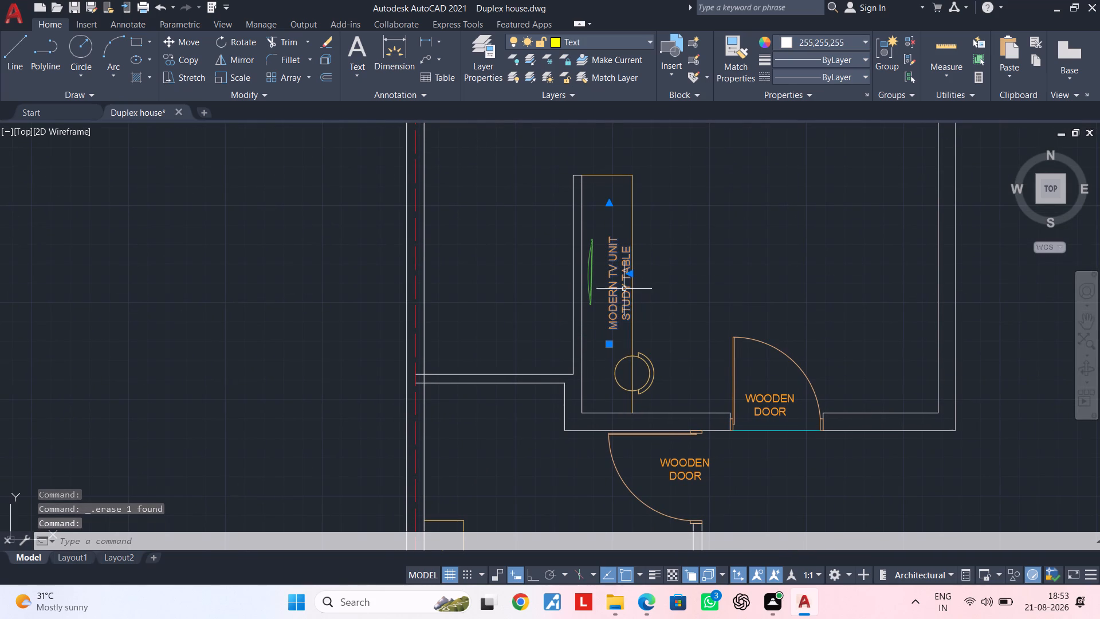
type("M")
key("space")
left_click(622, 289)
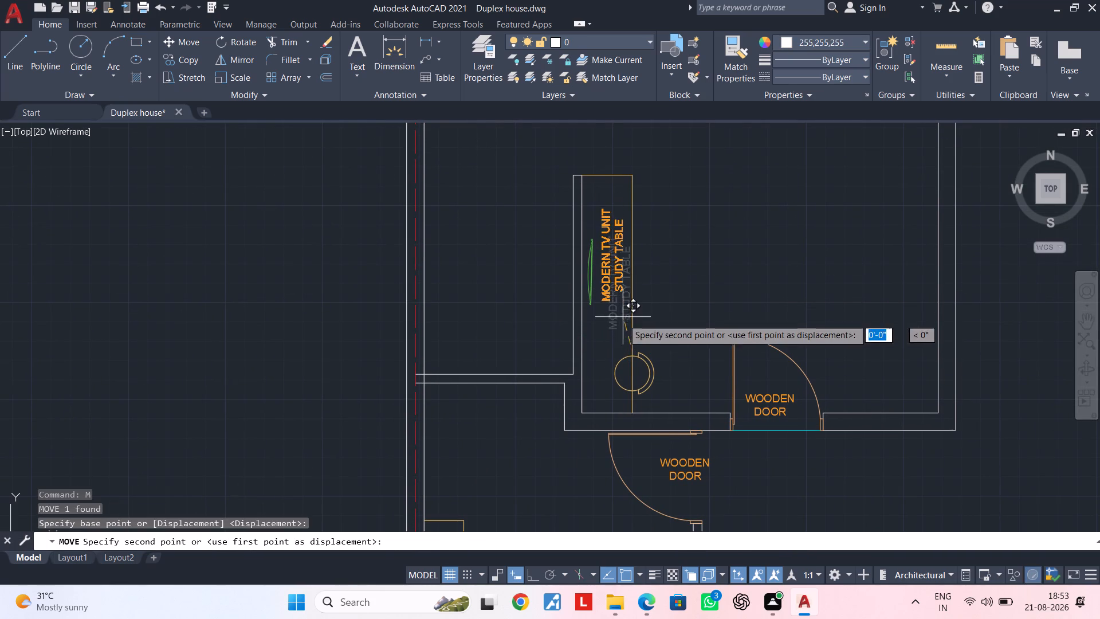
left_click(619, 344)
key("Escape")
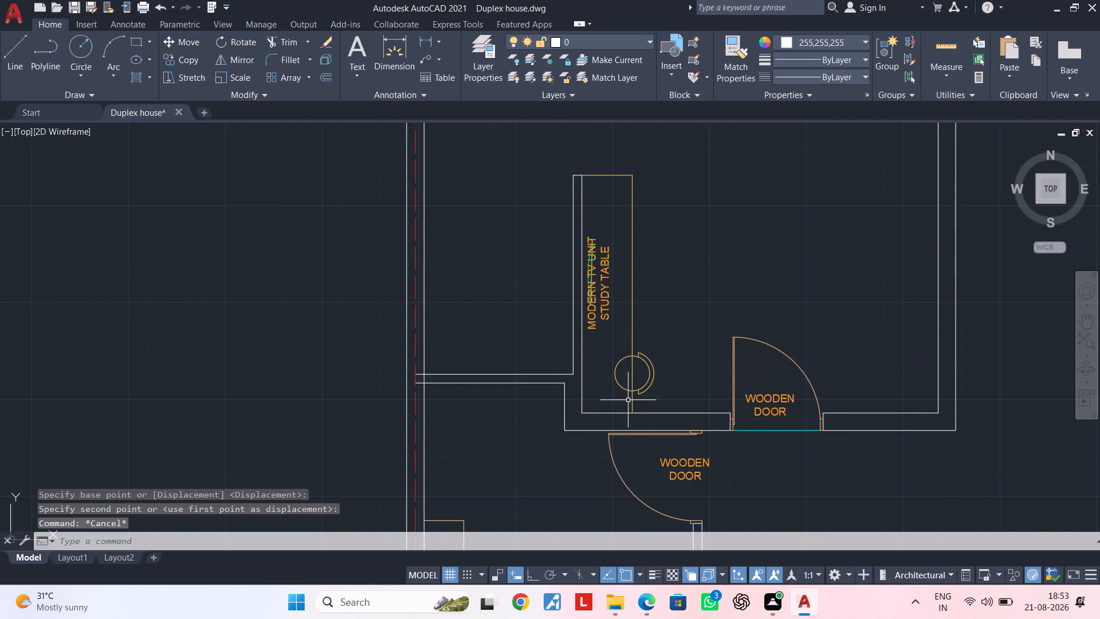
left_click(608, 311)
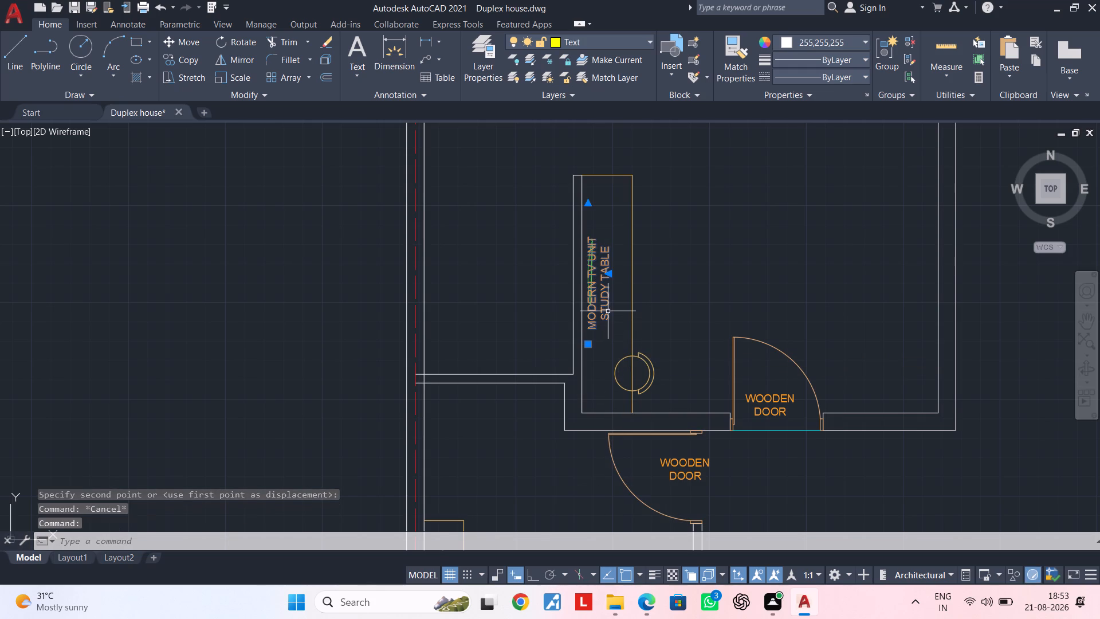
type("M")
key("space")
left_click(602, 306)
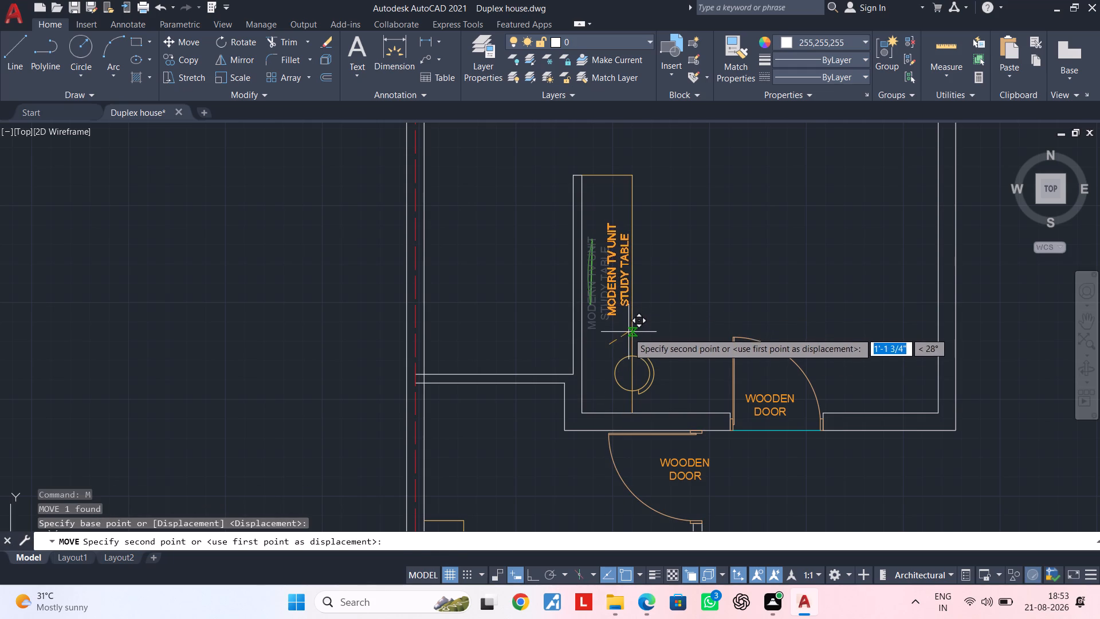
left_click(626, 336)
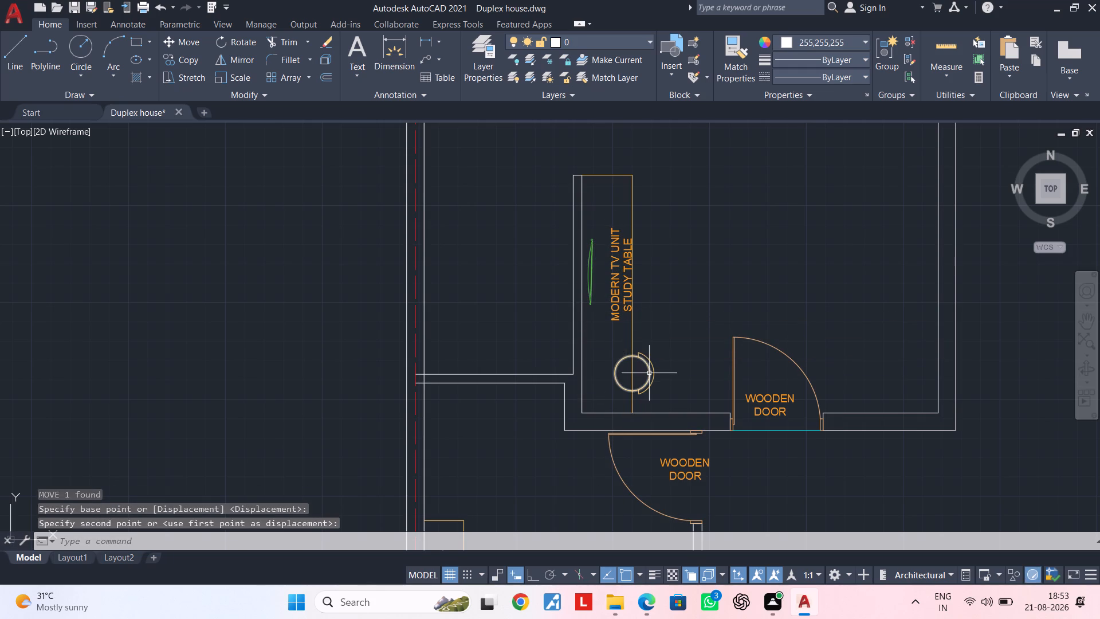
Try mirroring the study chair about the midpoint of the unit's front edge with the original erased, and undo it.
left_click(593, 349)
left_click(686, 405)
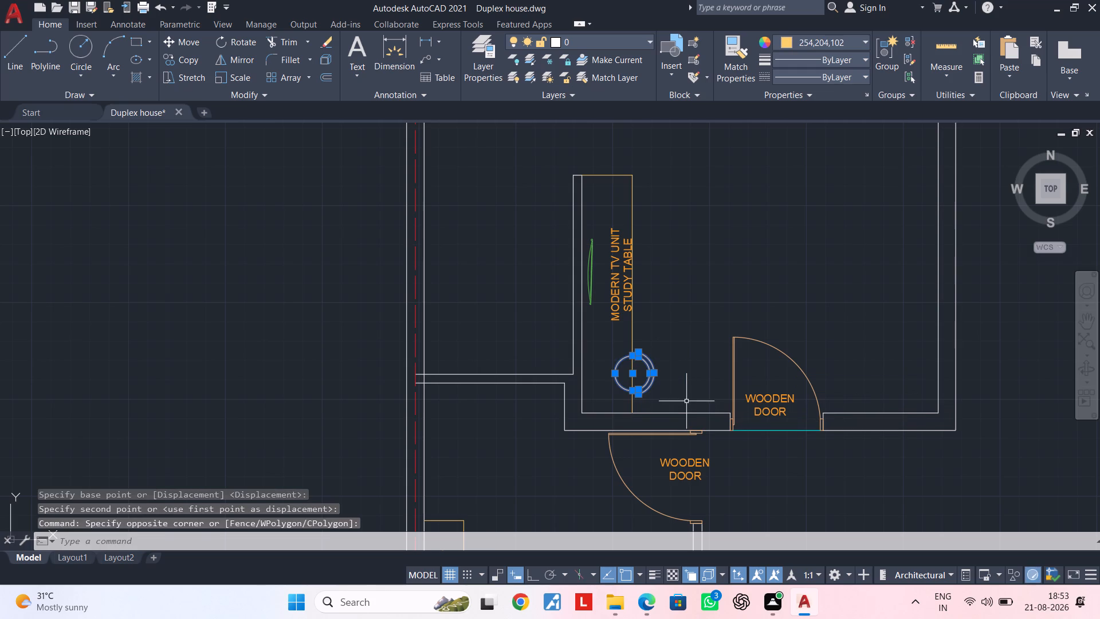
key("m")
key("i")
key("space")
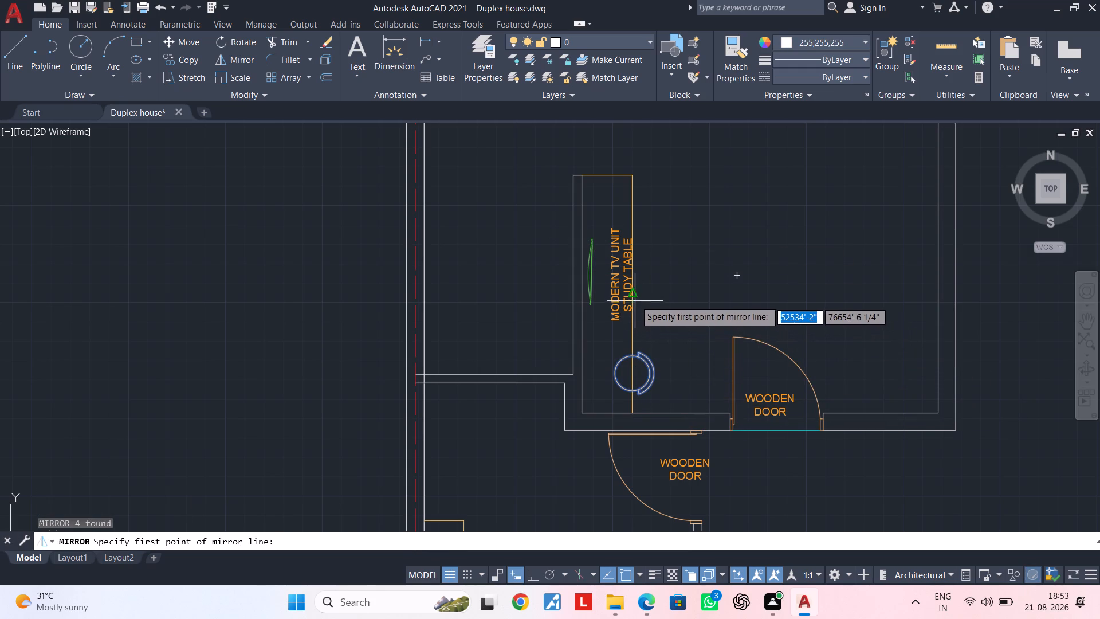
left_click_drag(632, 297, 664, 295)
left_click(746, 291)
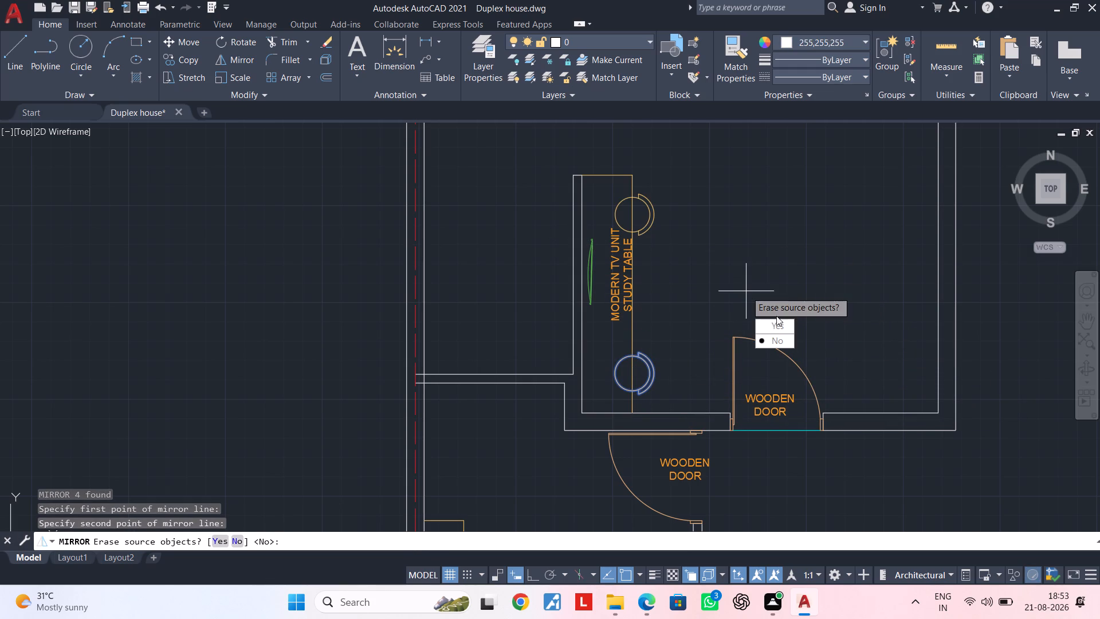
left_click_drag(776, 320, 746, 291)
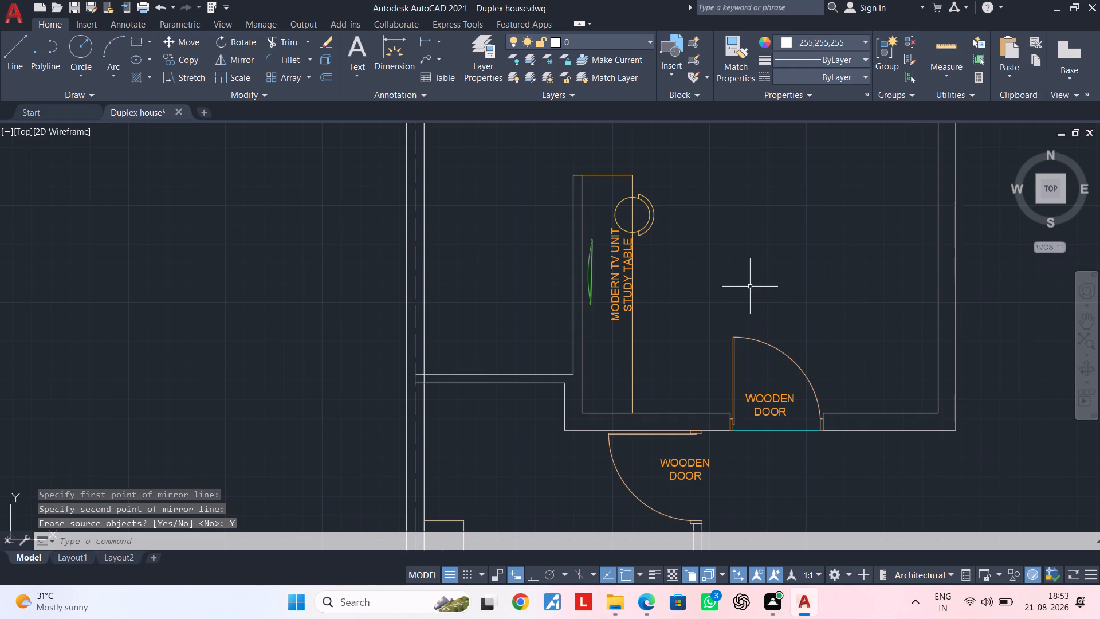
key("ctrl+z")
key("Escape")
Mirror the study chair about the midpoint of the unit's front edge, keeping the original, for a second chair at the upper end.
left_click(618, 354)
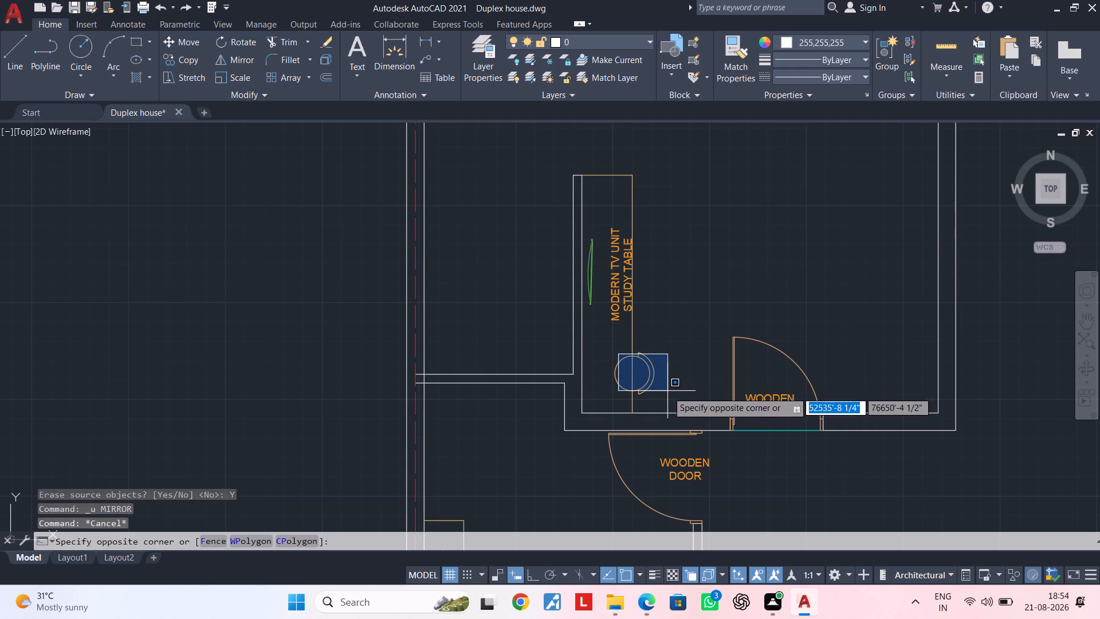
left_click(668, 395)
left_click(612, 346)
left_click(676, 407)
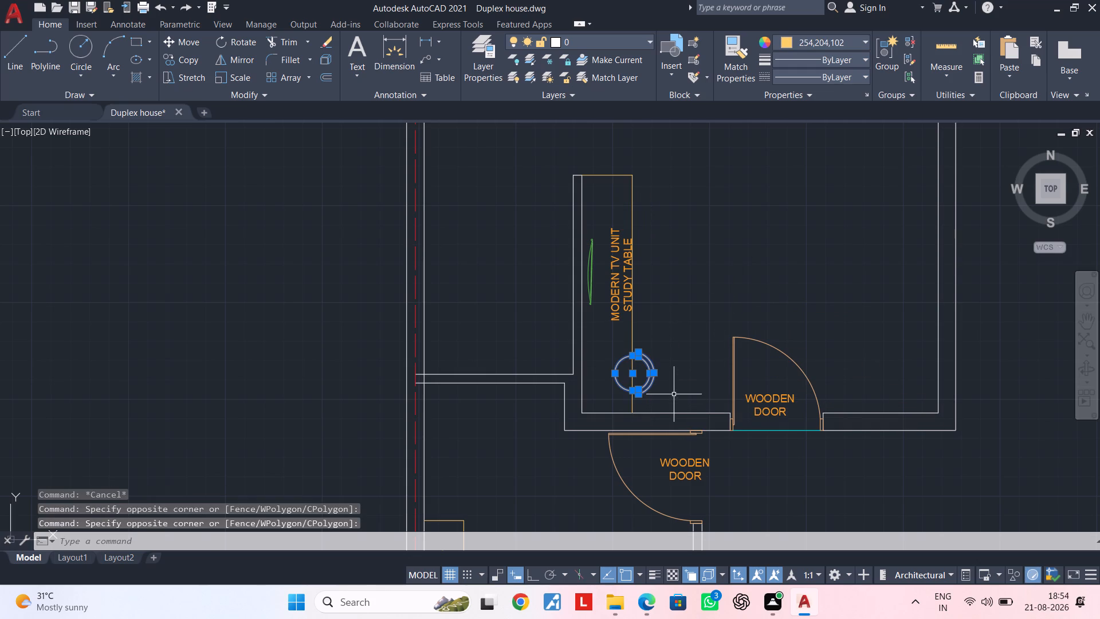
type("MI")
key("space")
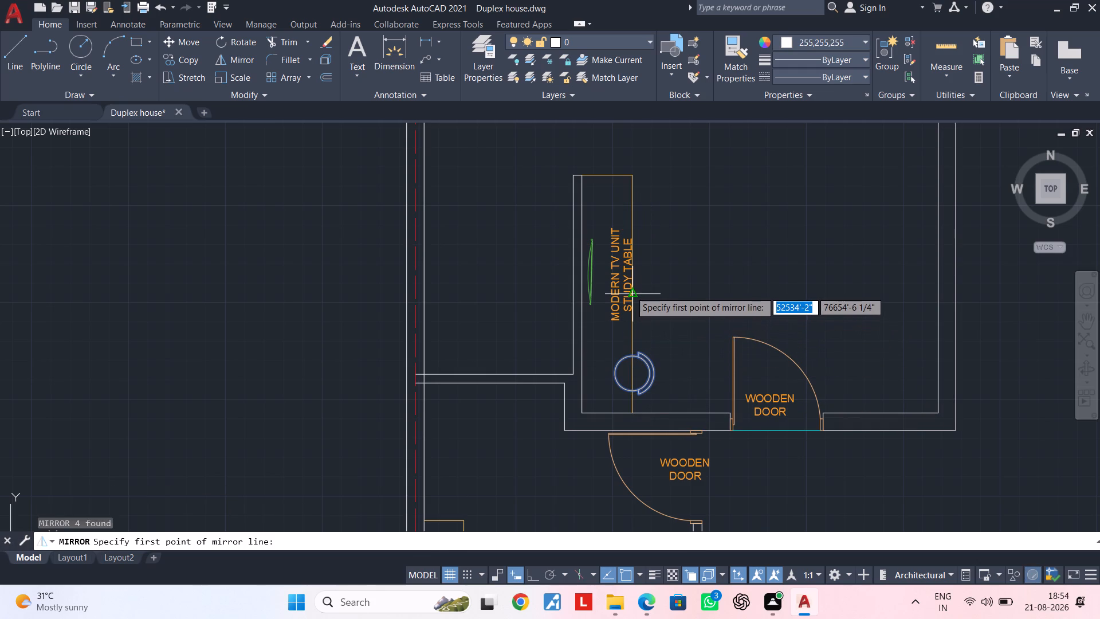
left_click(630, 291)
left_click(797, 288)
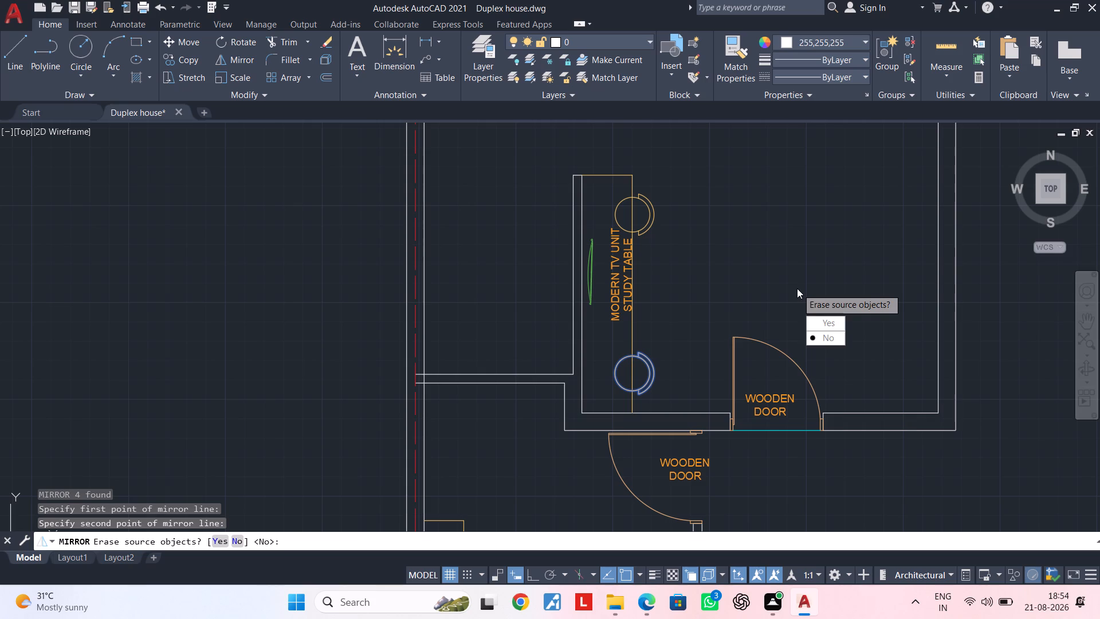
left_click_drag(821, 337, 797, 288)
middle_click_drag(771, 275, 708, 276)
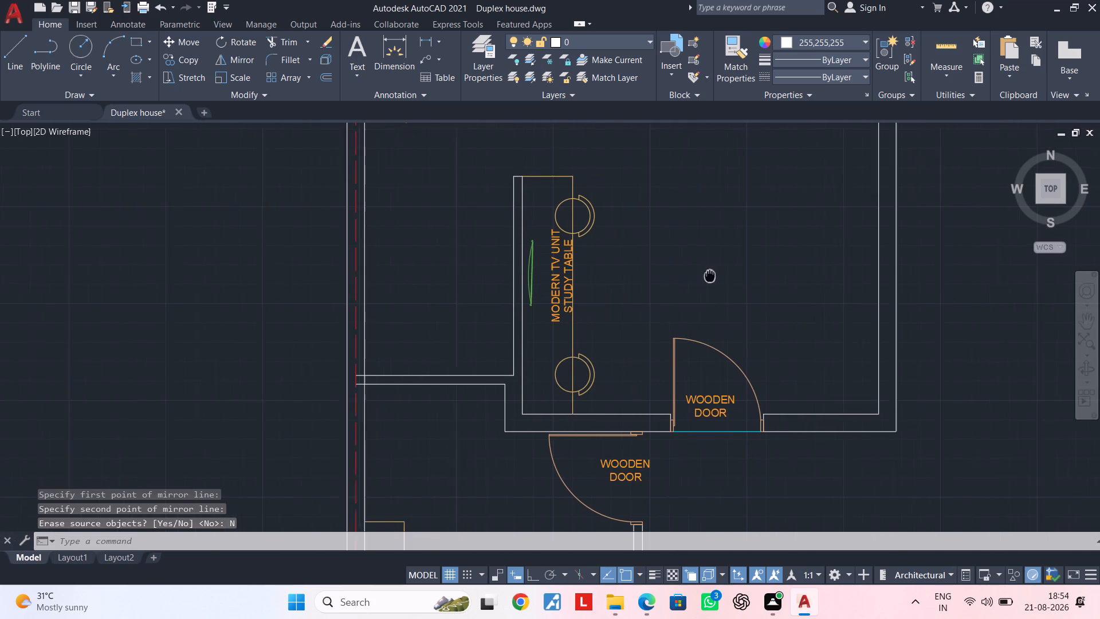
middle_click_drag(708, 276, 706, 276)
scroll(706, 268, "down", 1)
middle_click_drag(706, 267, 700, 247)
scroll(700, 245, "up", 1)
key("Escape")
key("Escape")
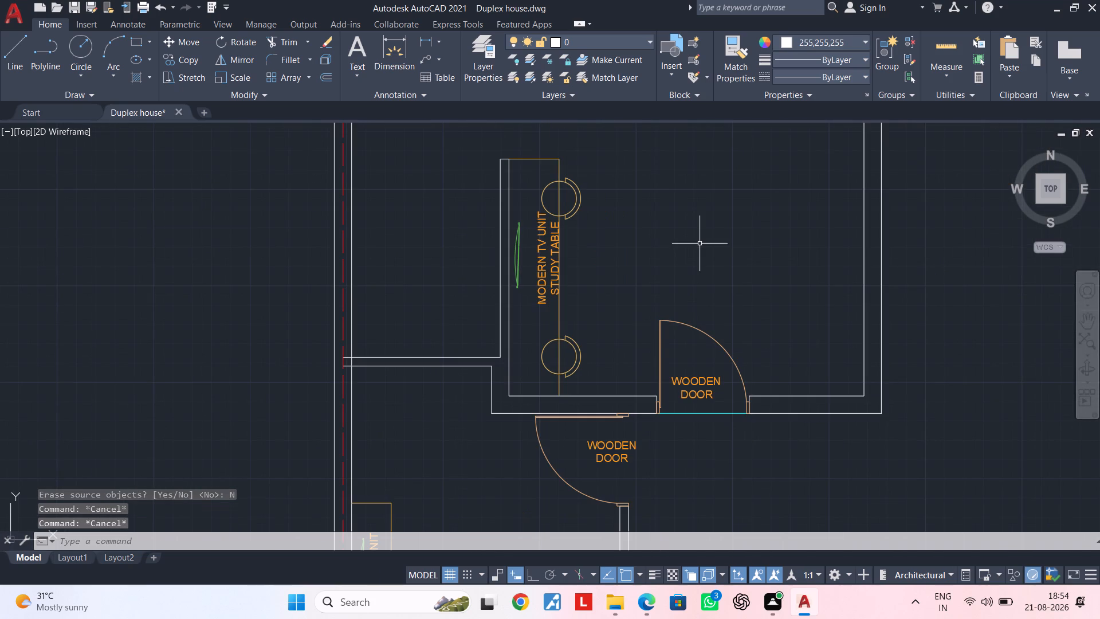
key("Escape")
Copy the K BEDROOM's bed with side tables into the new plan's rear bedroom, headboard against the wall opposite the TV unit.
scroll(704, 233, "down", 2)
middle_click_drag(716, 230, 717, 267)
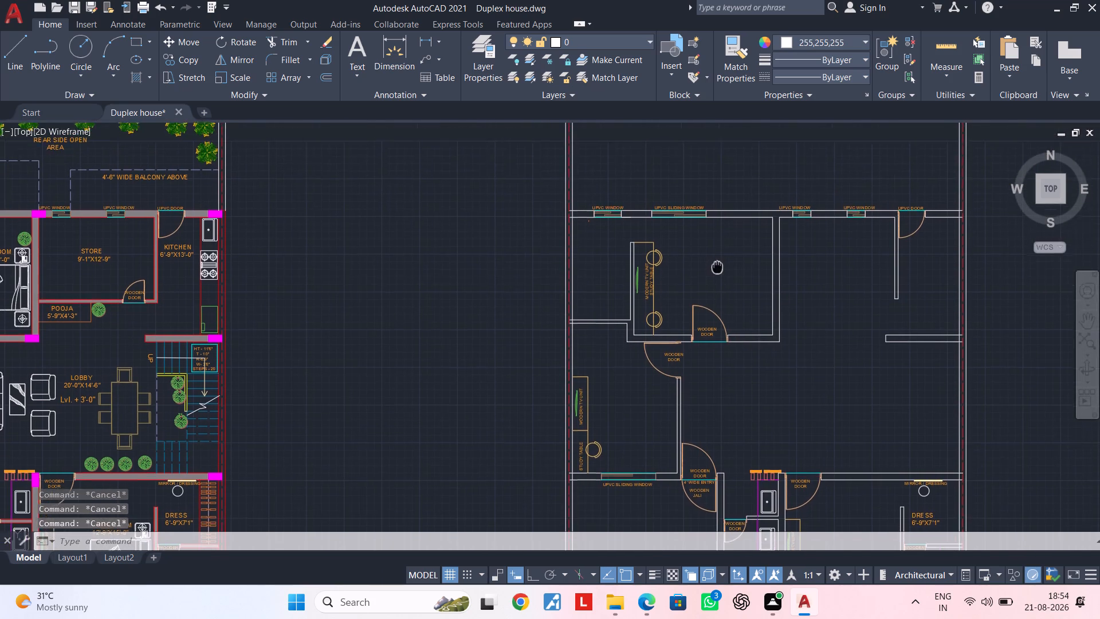
middle_click_drag(717, 267, 770, 248)
middle_click_drag(538, 252, 698, 229)
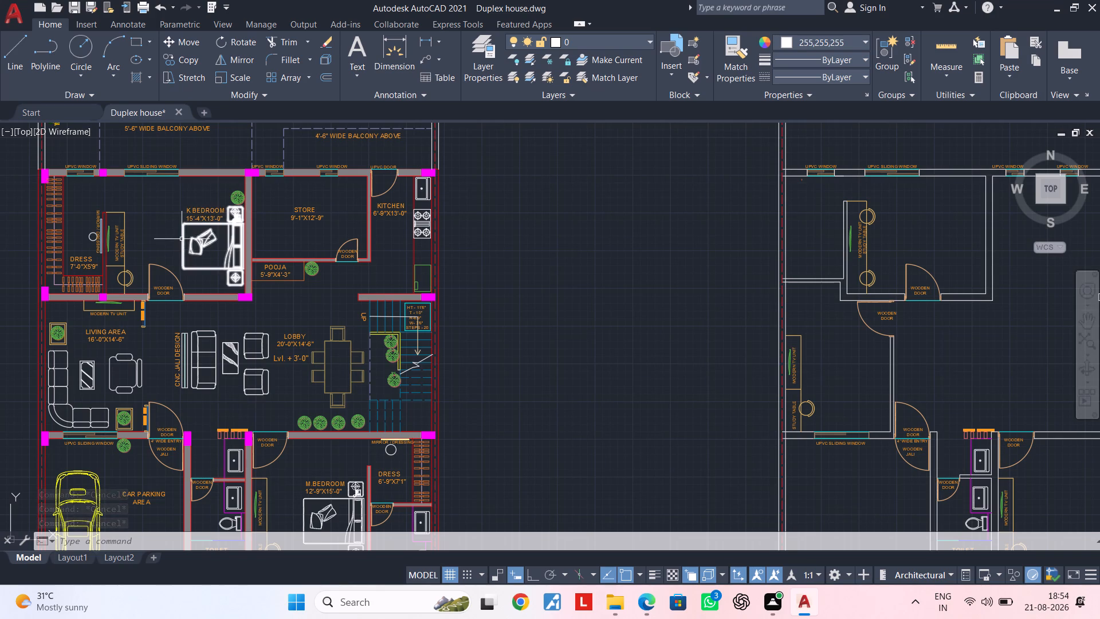
left_click(182, 239)
type("CO")
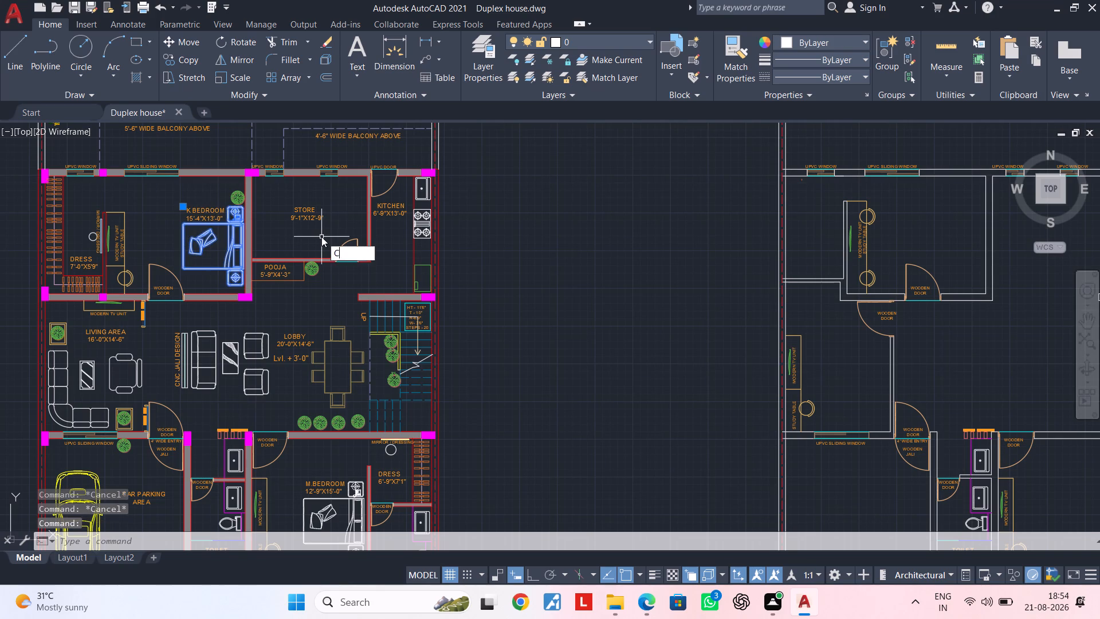
key("space")
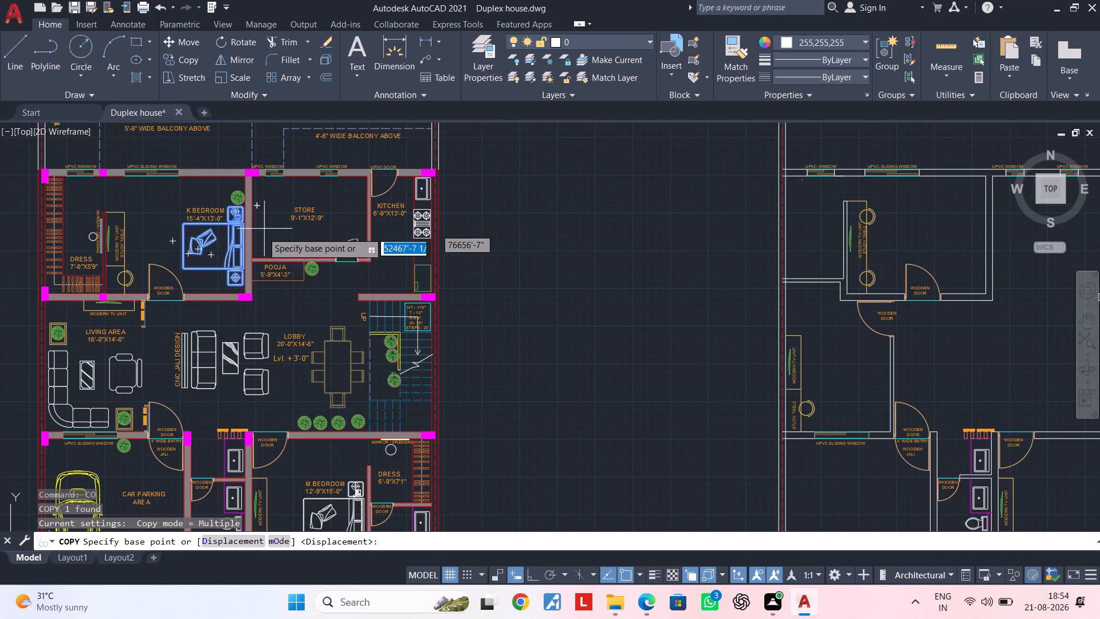
scroll(255, 234, "up", 5)
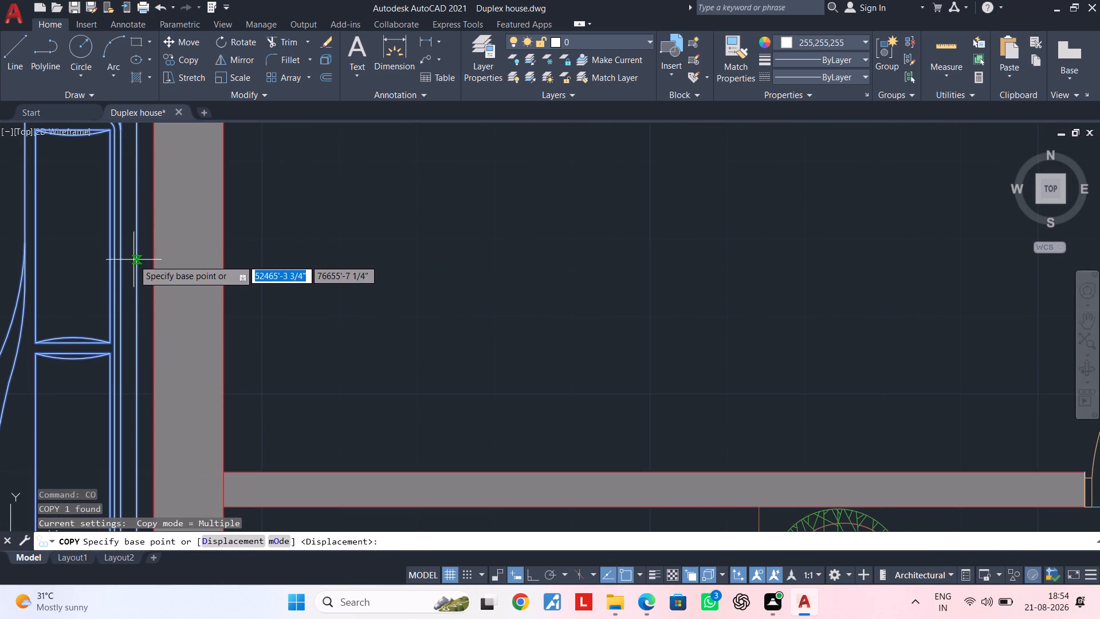
left_click(135, 352)
scroll(735, 355, "down", 4)
middle_click_drag(806, 350, 439, 323)
middle_click_drag(849, 315, 194, 314)
middle_click_drag(726, 316, 481, 310)
scroll(566, 309, "up", 1)
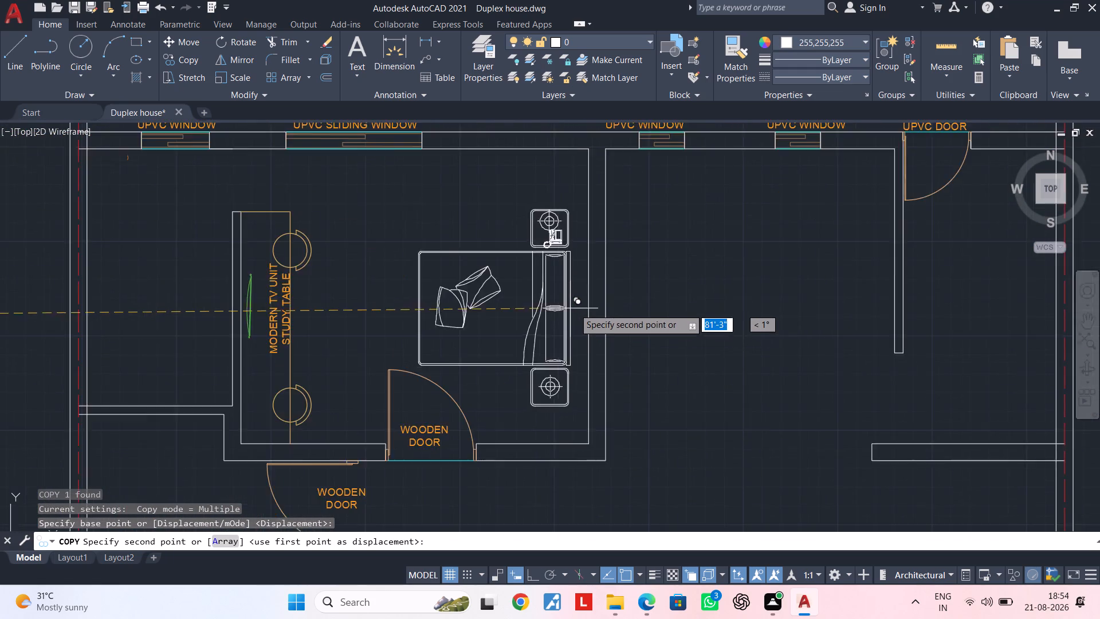
scroll(575, 308, "up", 1)
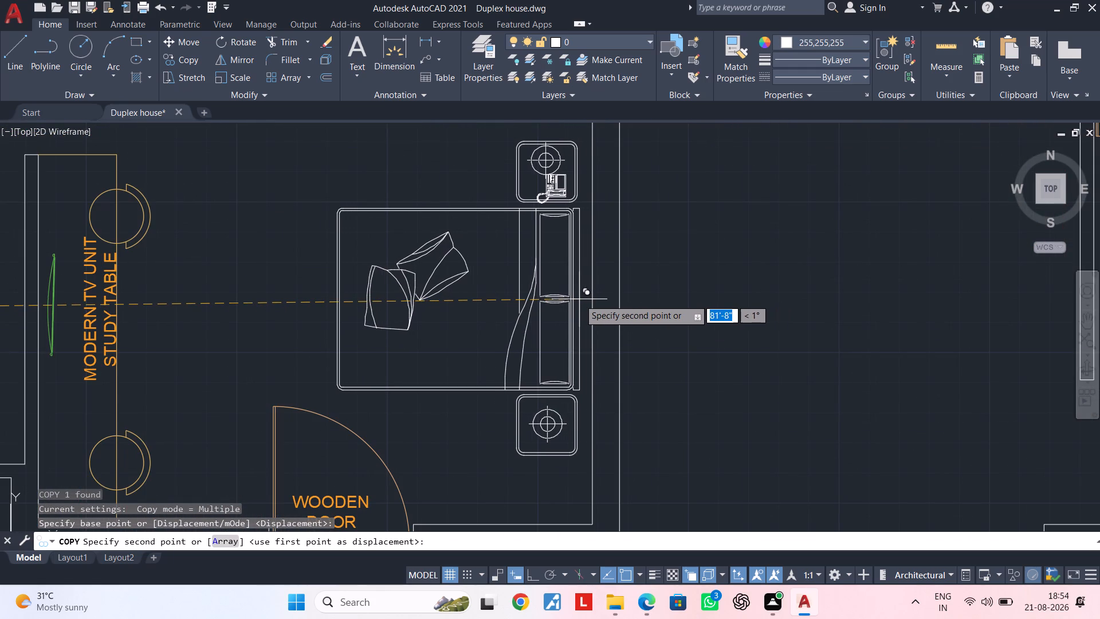
left_click(583, 299)
Place another copy of the bed with side tables in the middle bedroom, headboard against the wall opposite its MODERN TV UNIT.
scroll(547, 314, "down", 4)
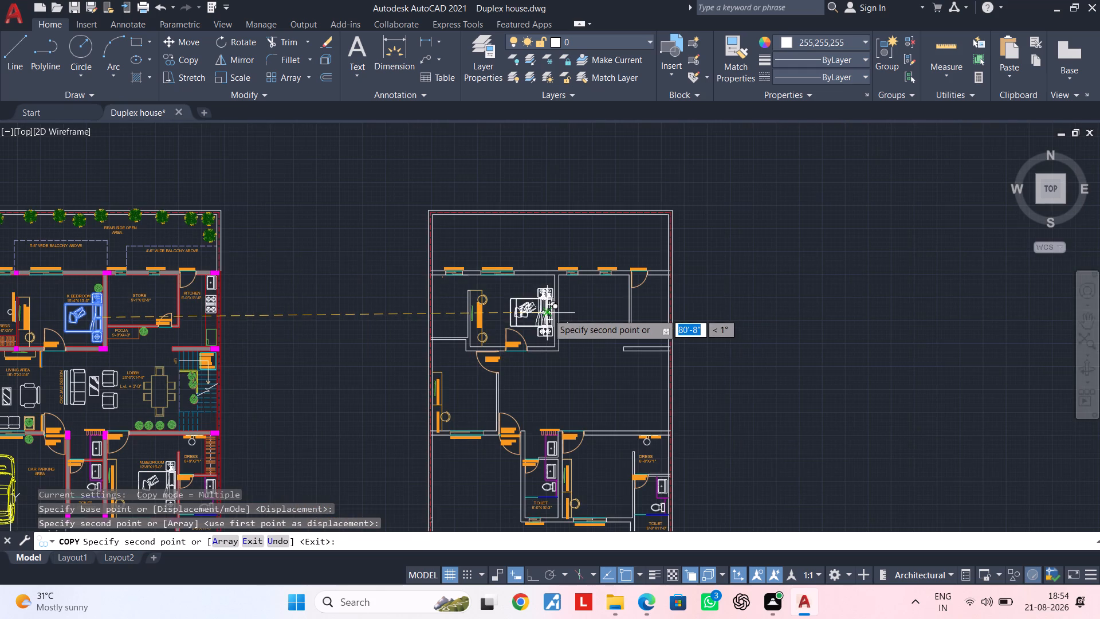
middle_click_drag(548, 318, 568, 229)
scroll(565, 234, "up", 1)
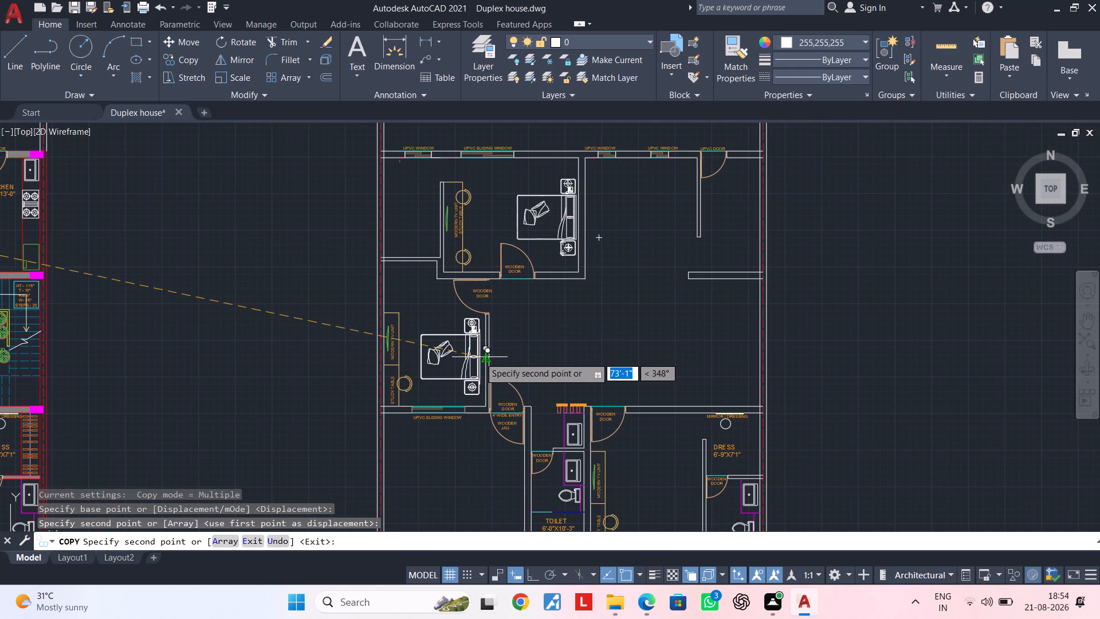
scroll(479, 357, "up", 3)
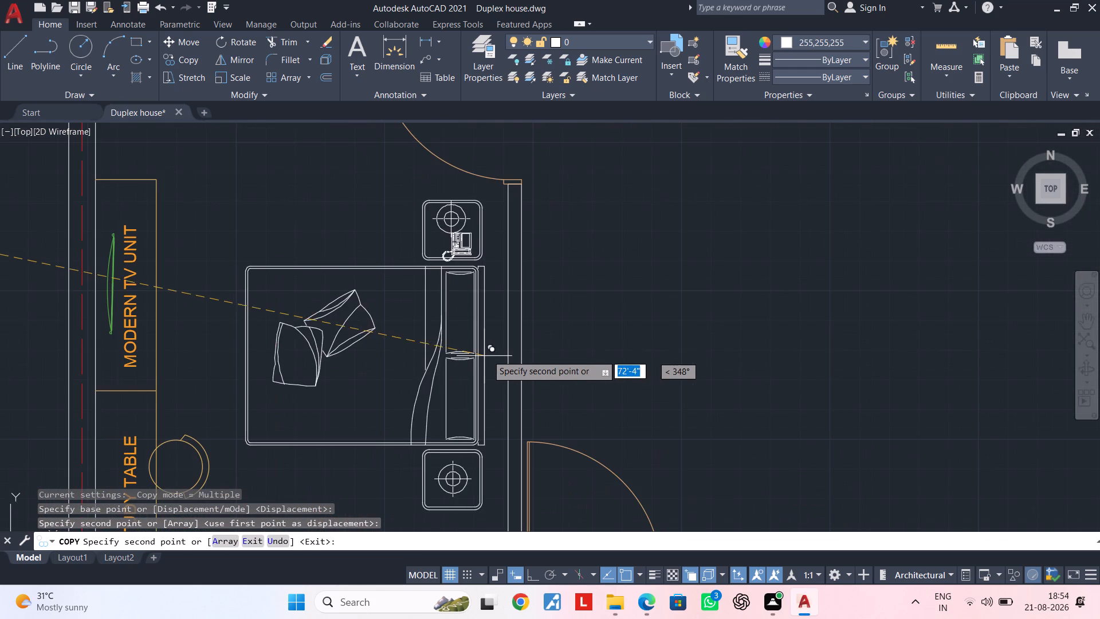
left_click(499, 354)
Place a third copy of the bed in the new plan's front bedroom, headboard against the wall shared with the dress and toilet.
scroll(607, 361, "down", 2)
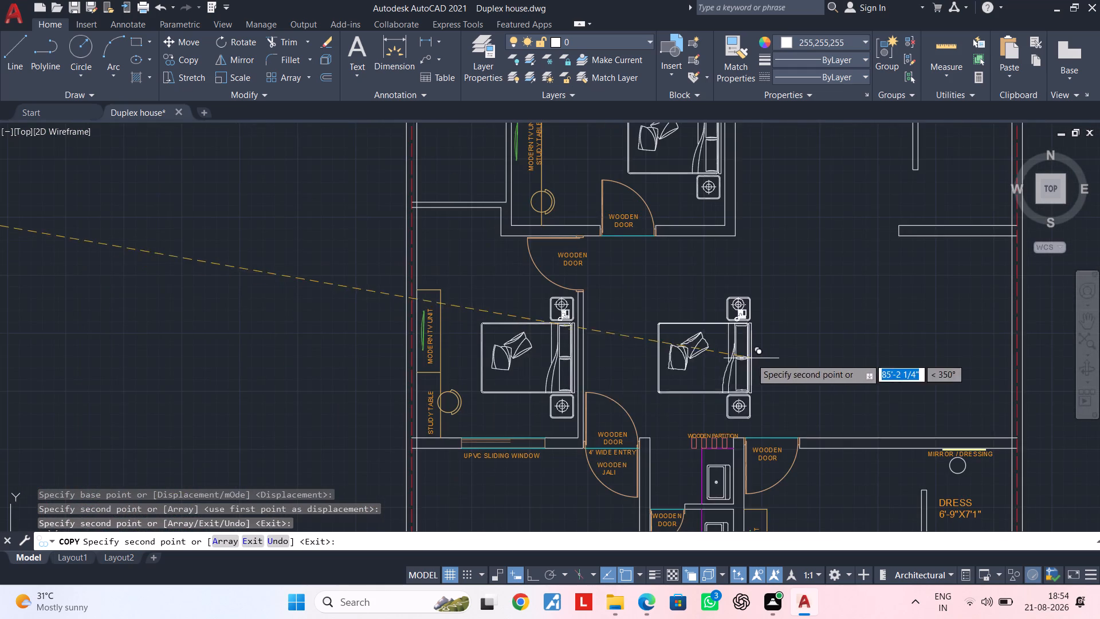
middle_click_drag(752, 358, 307, 276)
scroll(517, 314, "down", 1)
middle_click_drag(517, 309, 575, 136)
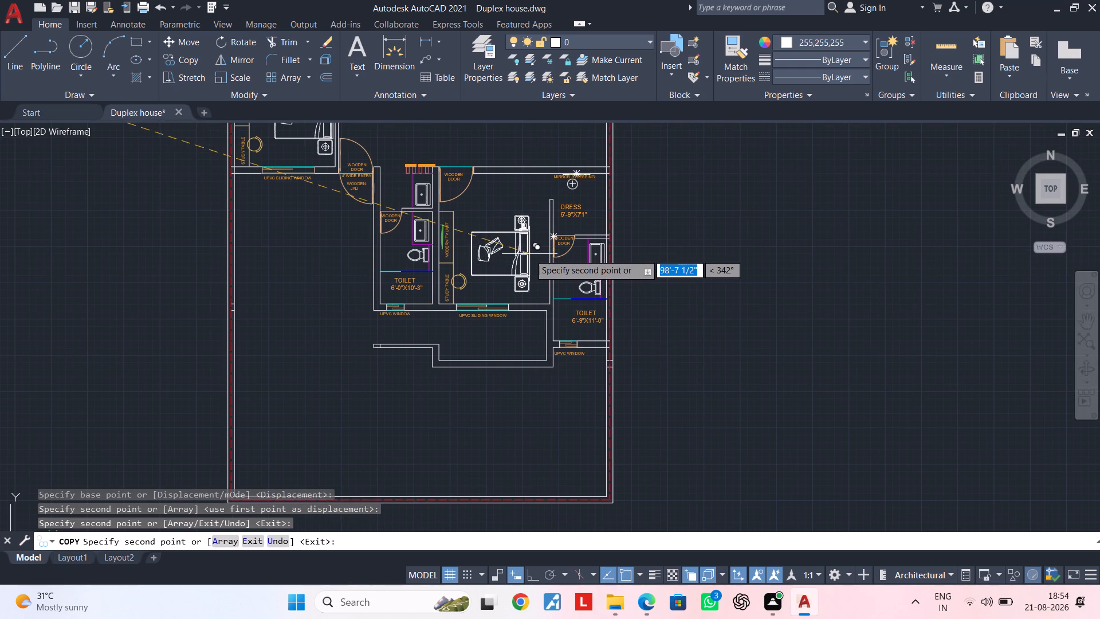
scroll(529, 264, "up", 2)
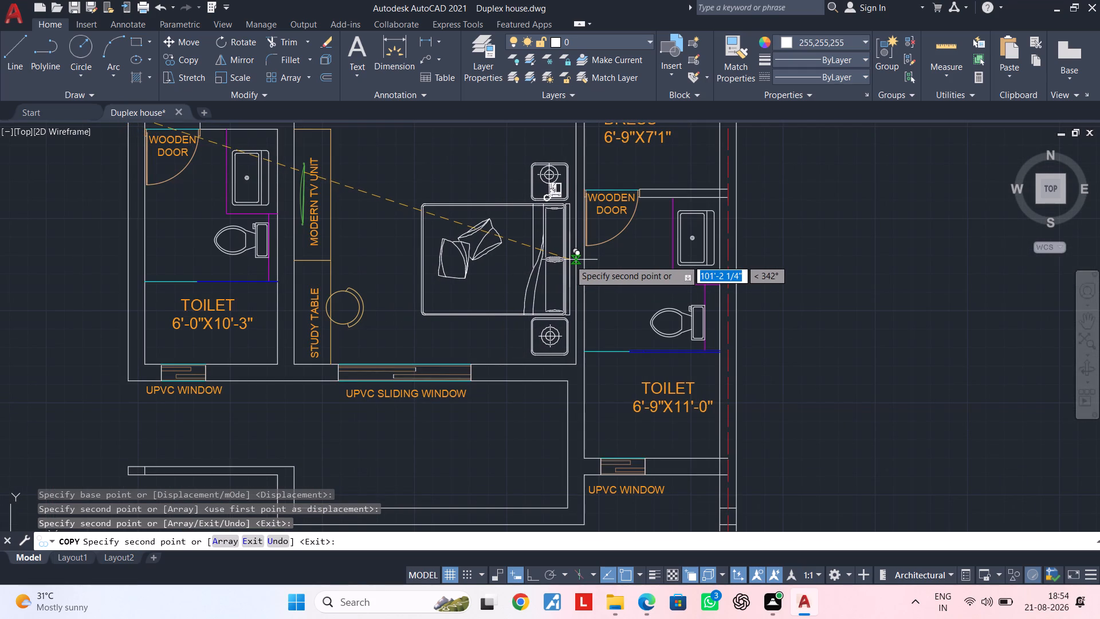
left_click(569, 260)
scroll(518, 257, "up", 2)
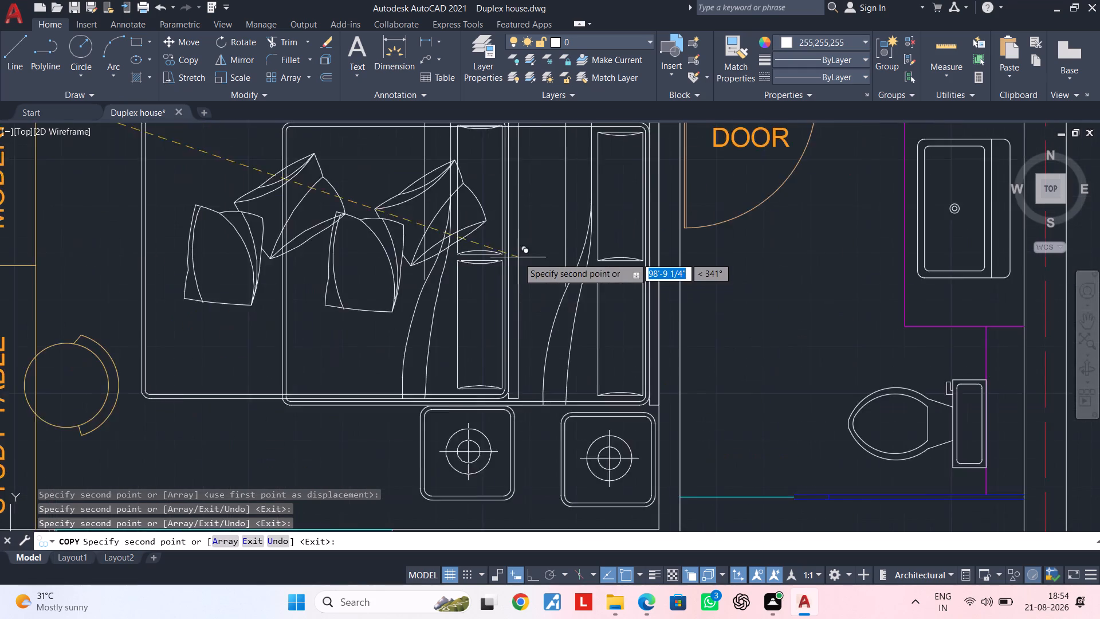
scroll(518, 257, "down", 4)
middle_click_drag(528, 257, 744, 258)
middle_click_drag(600, 241, 518, 355)
key("Escape")
key("Escape")
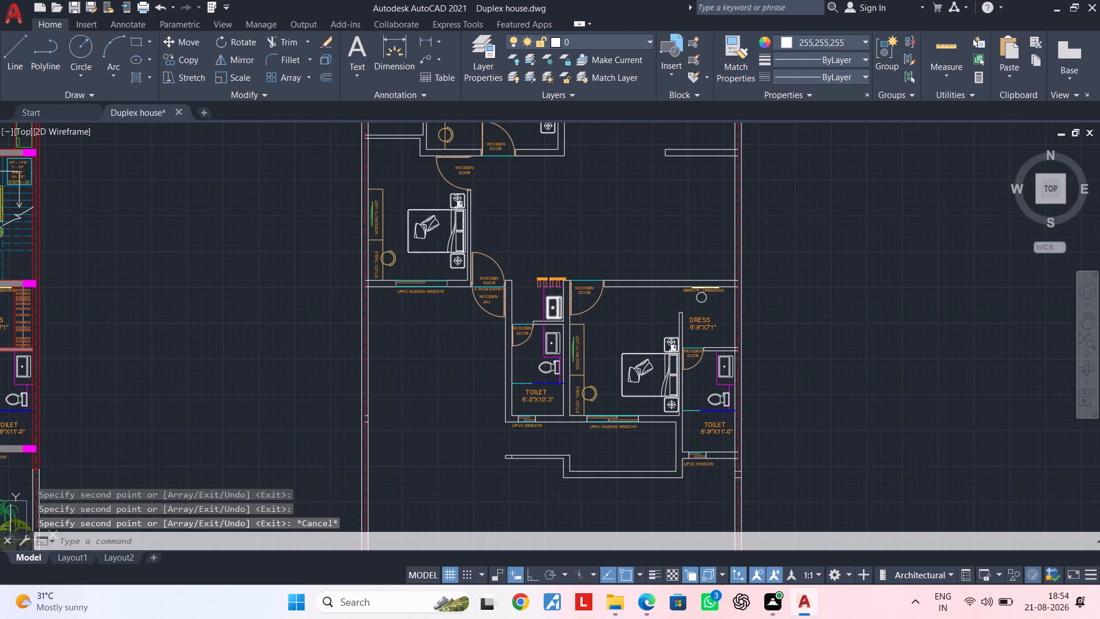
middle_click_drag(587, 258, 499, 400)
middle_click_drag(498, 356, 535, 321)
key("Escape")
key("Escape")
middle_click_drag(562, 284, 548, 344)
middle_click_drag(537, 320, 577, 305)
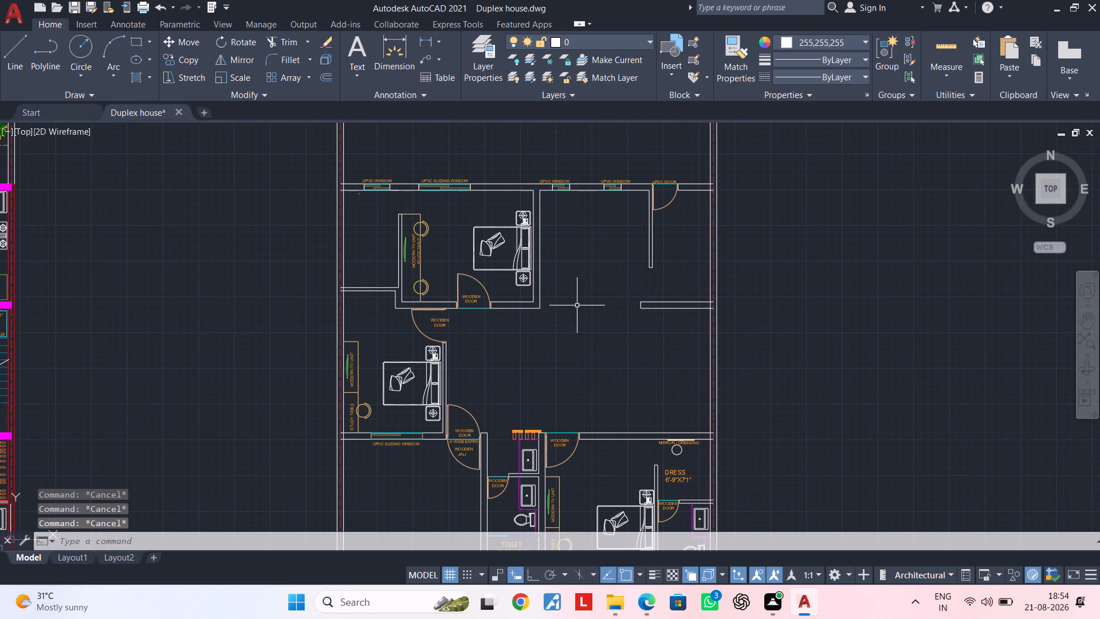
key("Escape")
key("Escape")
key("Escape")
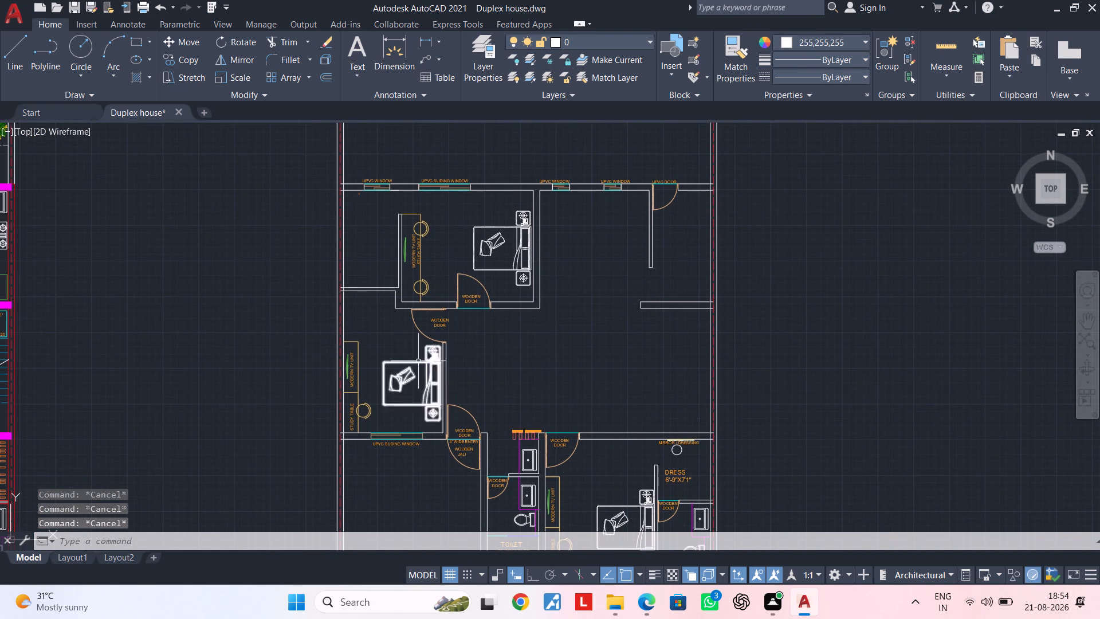
Copy the K BEDROOM 15'-4"X13'-0" label into the new plan's rear bedroom, between the TV unit and the bed.
scroll(418, 361, "down", 1)
middle_click_drag(383, 358, 646, 257)
scroll(254, 373, "up", 3)
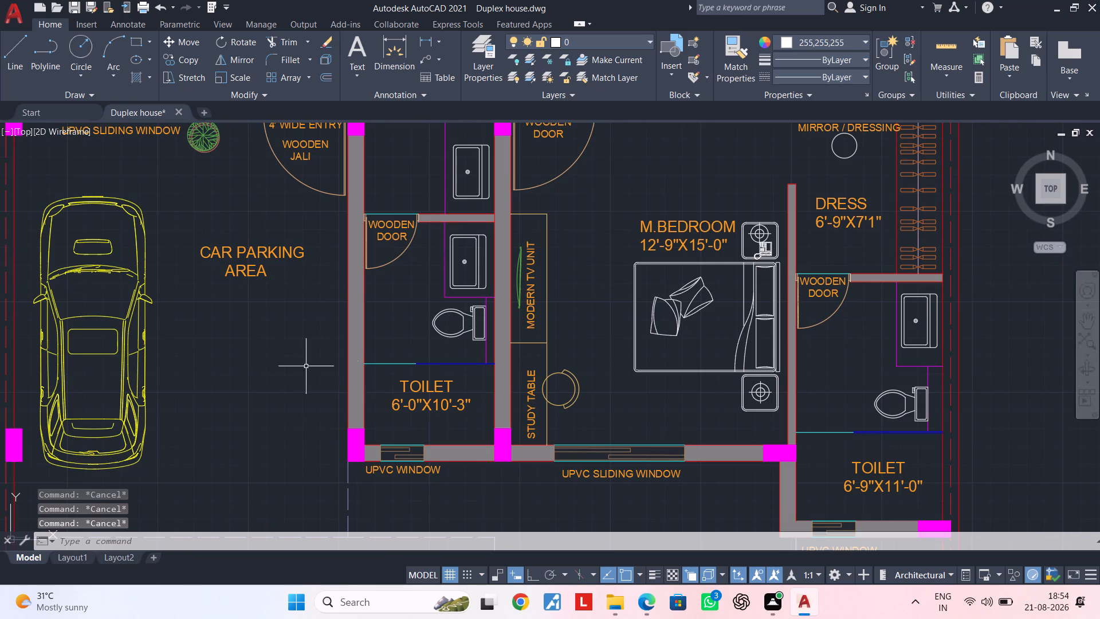
middle_click_drag(508, 339, 392, 533)
scroll(459, 326, "down", 2)
middle_click_drag(462, 340, 467, 499)
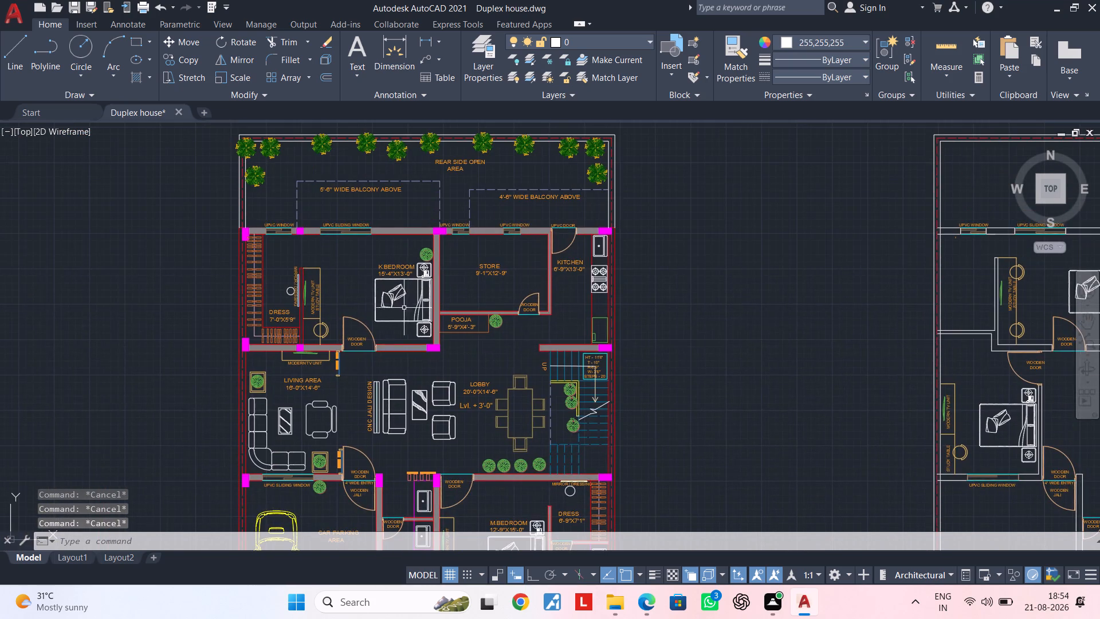
scroll(399, 278, "up", 1)
left_click(400, 269)
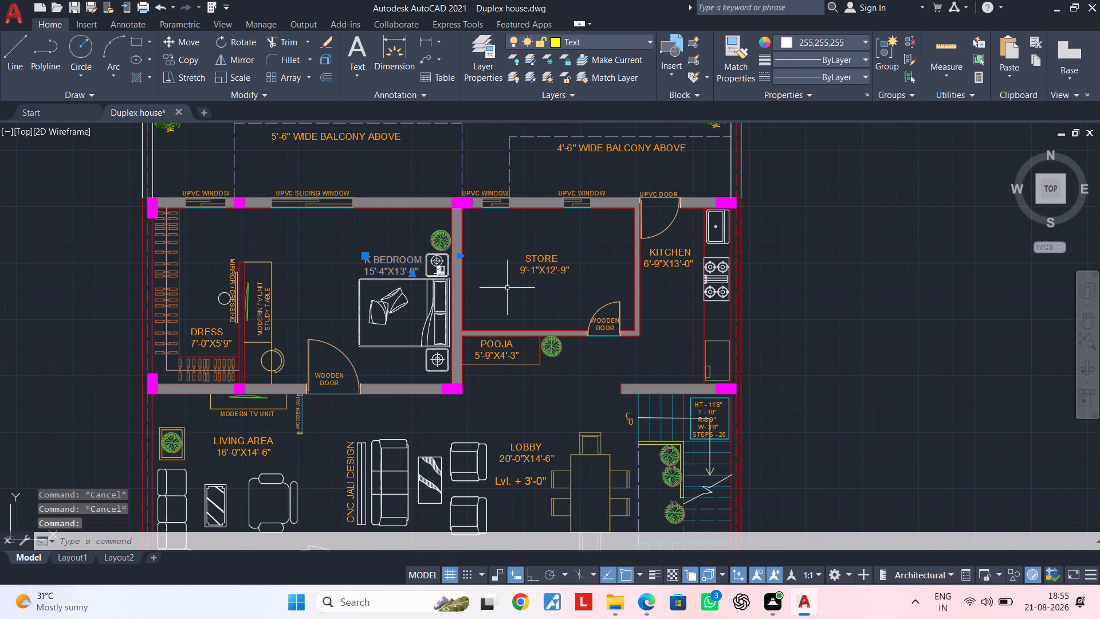
key("c")
key("o")
key("space")
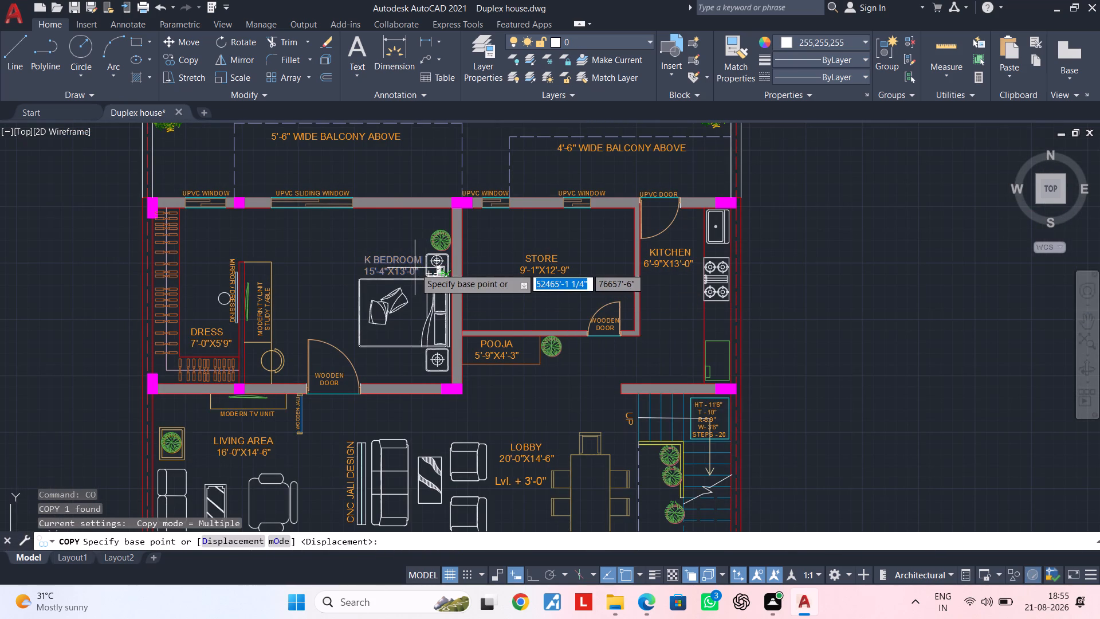
left_click_drag(424, 268, 434, 268)
scroll(812, 285, "down", 2)
middle_click_drag(820, 286, 286, 288)
scroll(528, 284, "up", 3)
left_click(542, 304)
key("Escape")
key("Escape")
Copy the M.BEDROOM 12'-9"X15'-0" label into the new plan's front bedroom beside the dress, just above the bed.
scroll(586, 366, "down", 1)
middle_click_drag(586, 366, 585, 357)
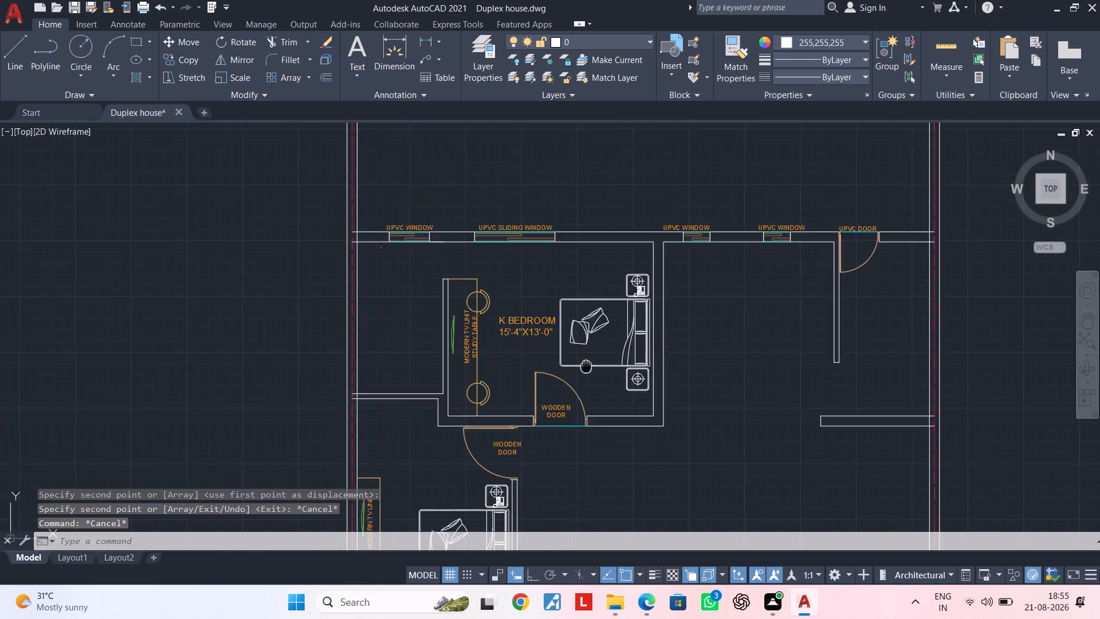
middle_click_drag(585, 357, 577, 259)
middle_click_drag(617, 343, 606, 242)
scroll(617, 343, "down", 1)
middle_click_drag(596, 295, 666, 278)
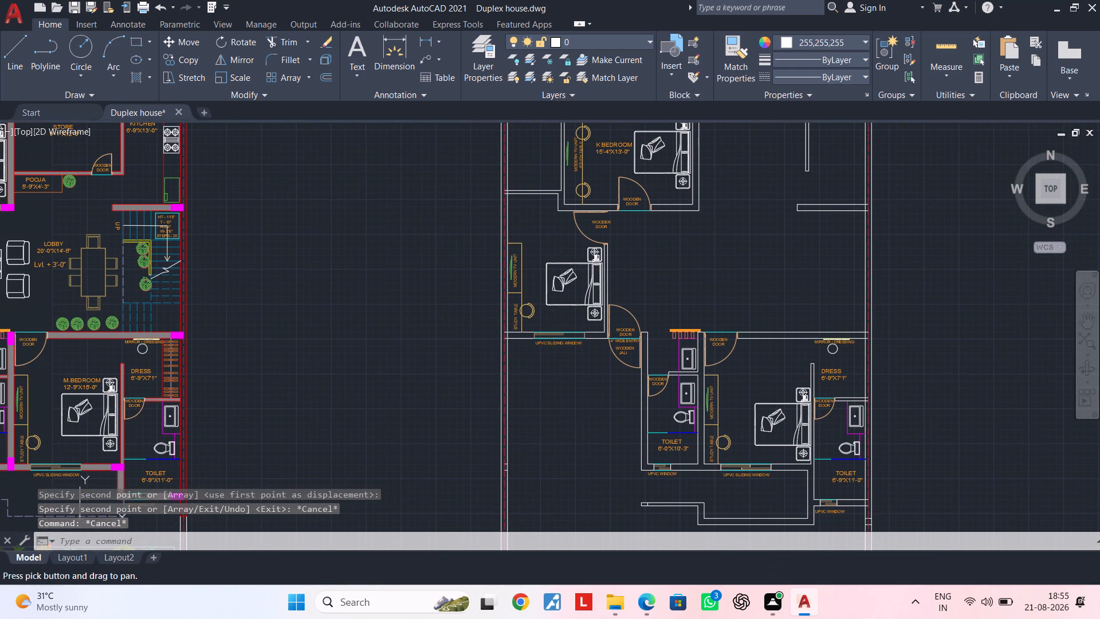
scroll(666, 278, "down", 1)
middle_click_drag(660, 276, 722, 259)
scroll(397, 331, "up", 2)
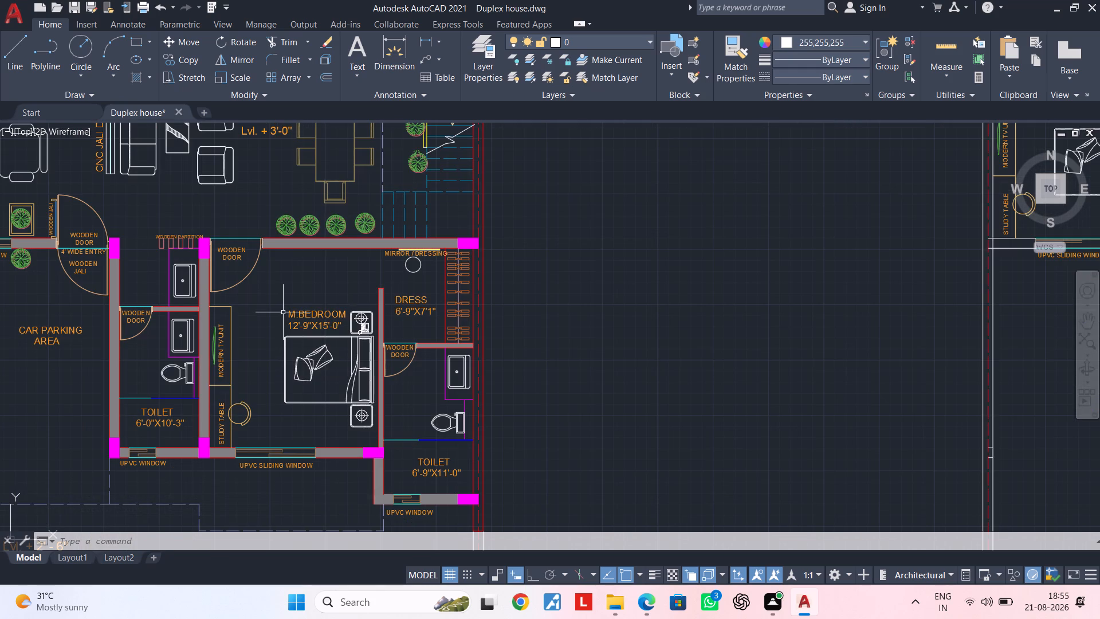
left_click(288, 312)
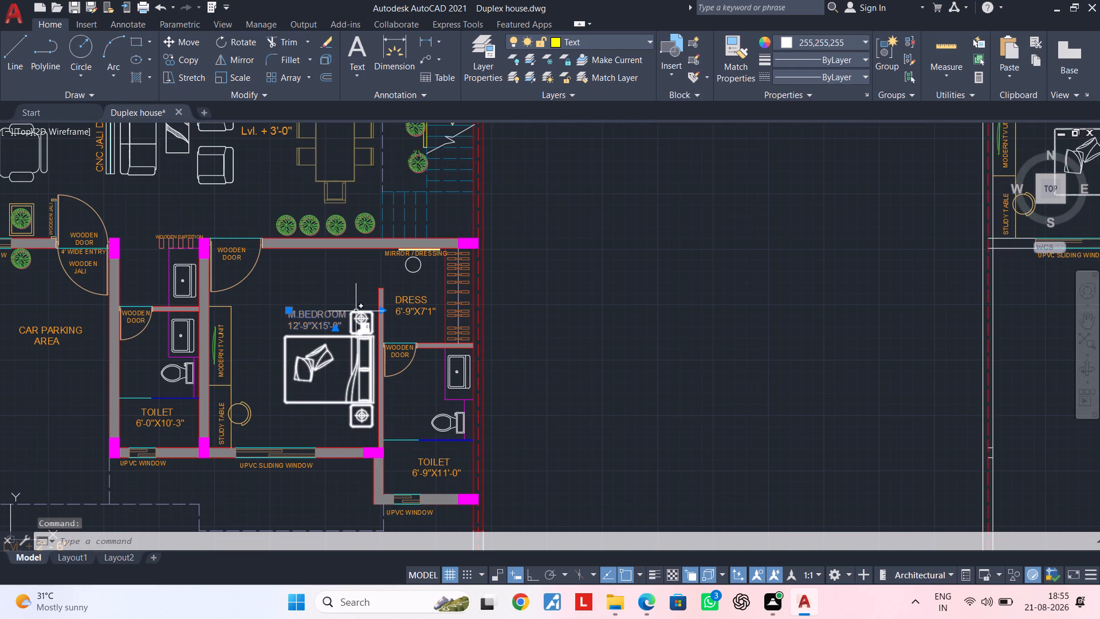
key("c")
key("o")
key("space")
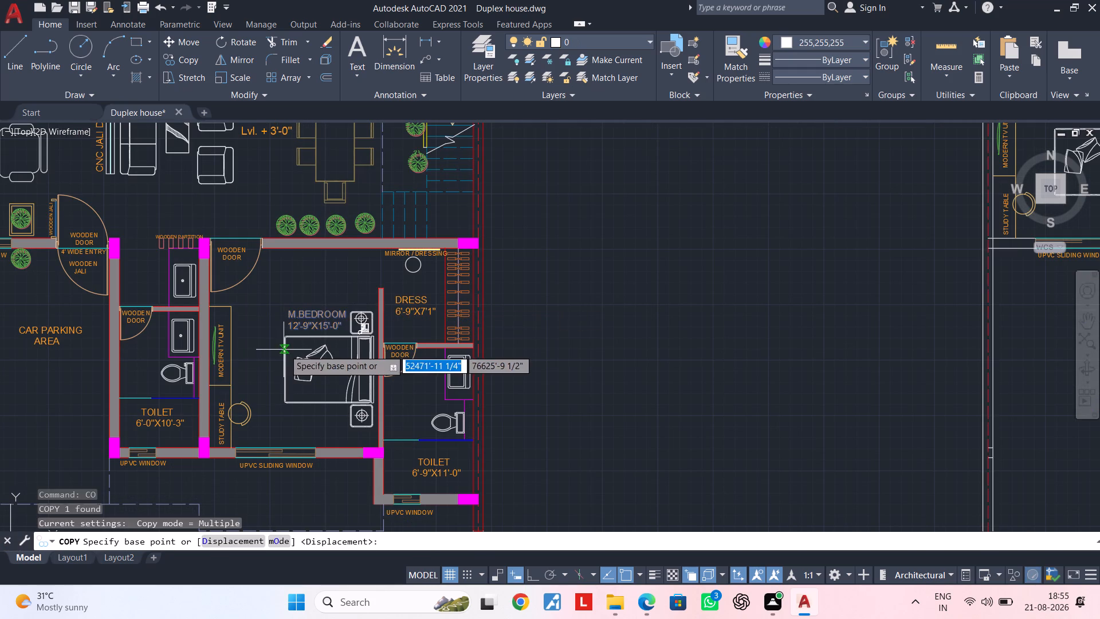
left_click_drag(321, 315, 338, 317)
scroll(722, 319, "down", 1)
middle_click_drag(694, 320, 246, 320)
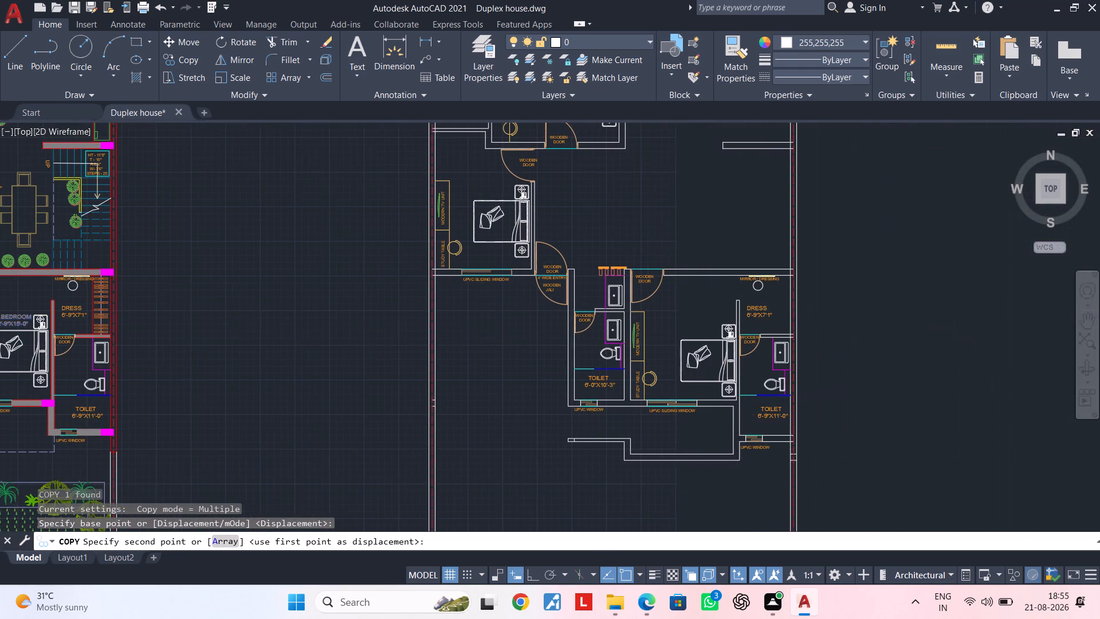
middle_click_drag(246, 320, 238, 320)
scroll(649, 332, "up", 2)
scroll(714, 314, "up", 1)
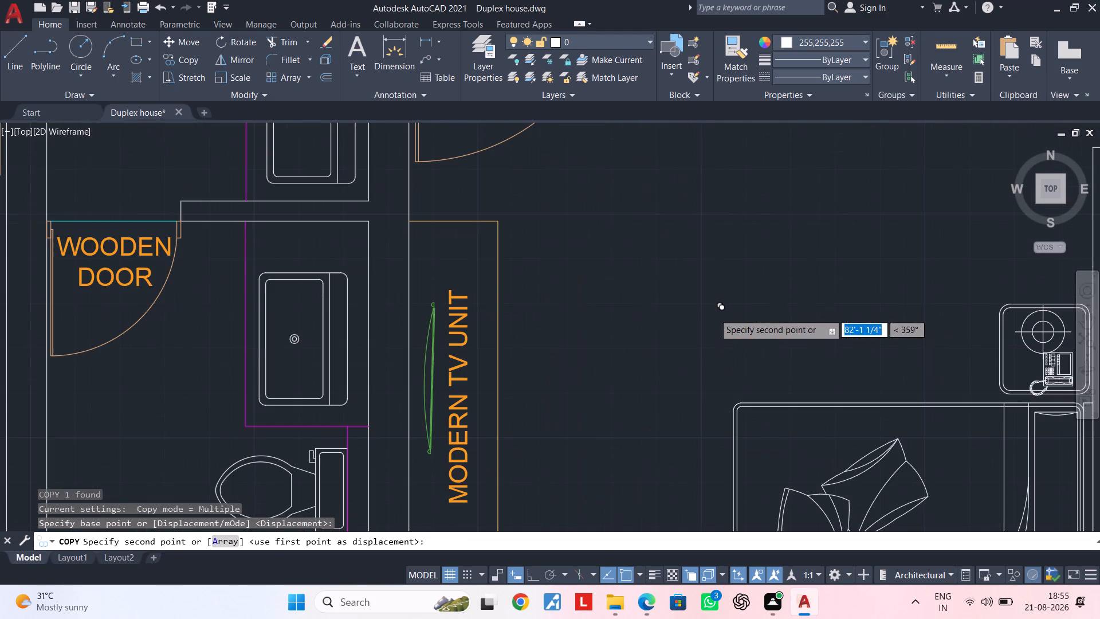
scroll(714, 314, "up", 1)
left_click(714, 309)
key("Escape")
key("Escape")
Copy the new plan's M.BEDROOM label into the middle bedroom, above the bed and beside the MODERN TV UNIT.
left_click(767, 322)
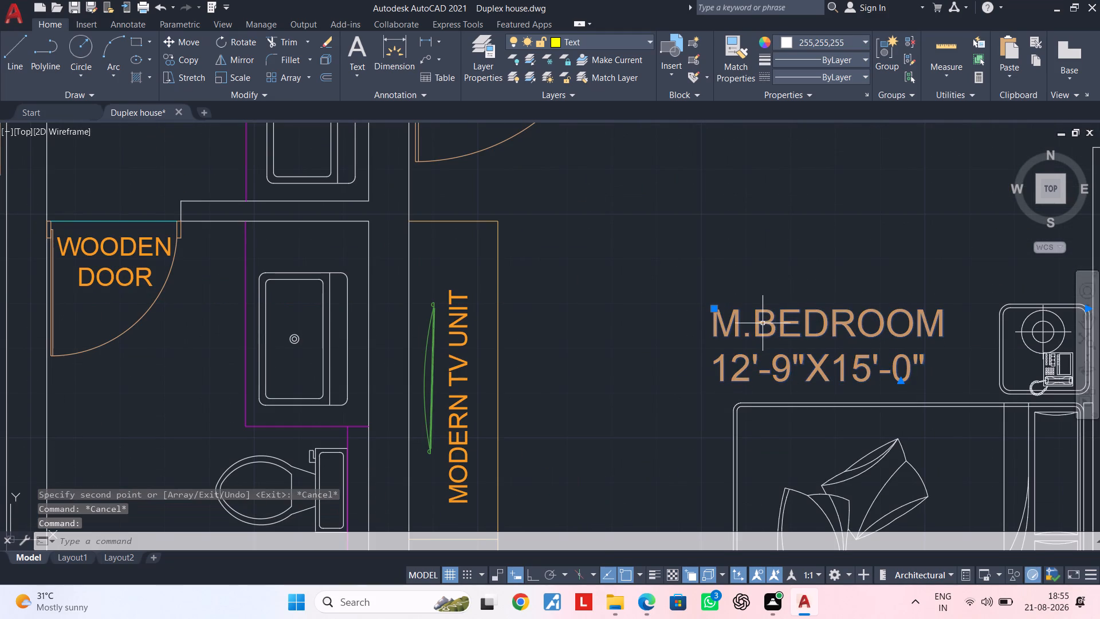
key("c")
key("o")
key("space")
left_click(753, 323)
scroll(504, 289, "down", 3)
middle_click_drag(511, 289, 593, 377)
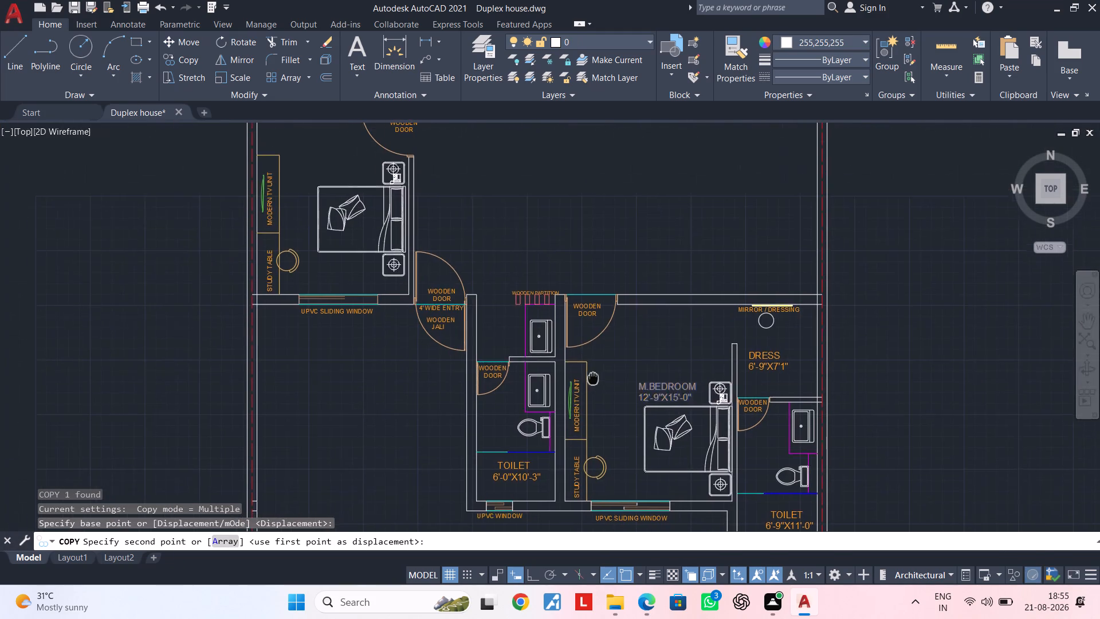
middle_click_drag(593, 377, 593, 378)
middle_click_drag(339, 242, 421, 361)
scroll(376, 284, "up", 2)
double_click(405, 266)
key("Escape")
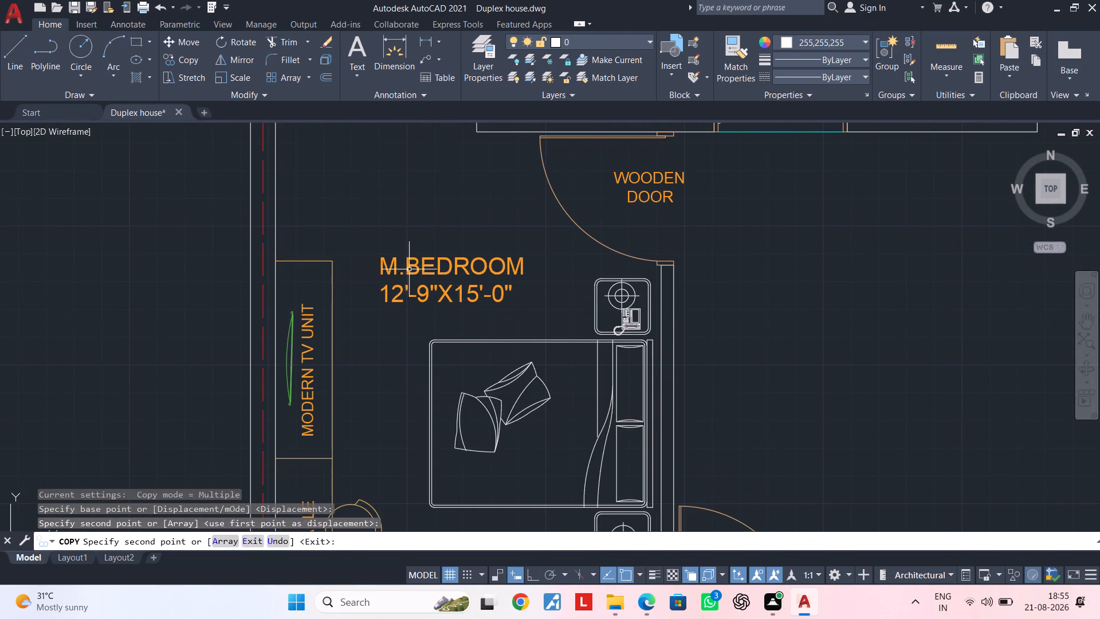
key("Escape")
Replace the whole text of the middle bedroom's copied M.BEDROOM label with G. BEDROOM and start a second line.
double_click(470, 291)
left_click(510, 291)
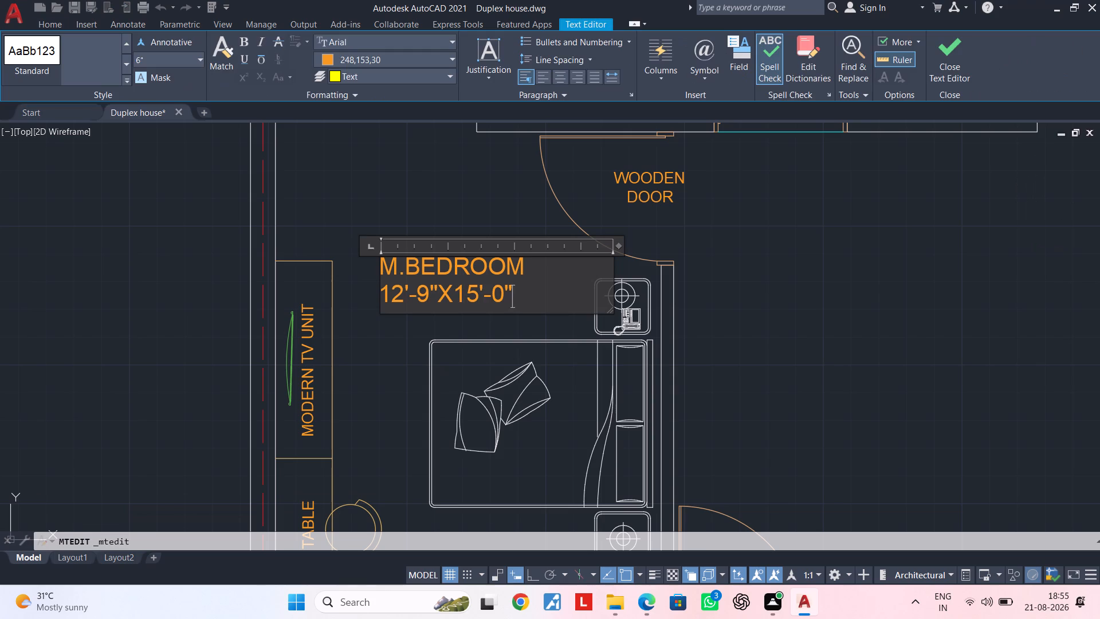
left_click(537, 291)
key("BackSpace")
key("BackSpace")
key("BackSpace")
key("BackSpace")
key("BackSpace")
key("BackSpace")
key("BackSpace")
key("BackSpace")
key("BackSpace")
key("BackSpace")
key("BackSpace")
key("BackSpace")
key("BackSpace")
key("BackSpace")
key("BackSpace")
key("BackSpace")
key("BackSpace")
key("BackSpace")
key("BackSpace")
key("BackSpace")
key("BackSpace")
key("BackSpace")
key("BackSpace")
key("BackSpace")
key("BackSpace")
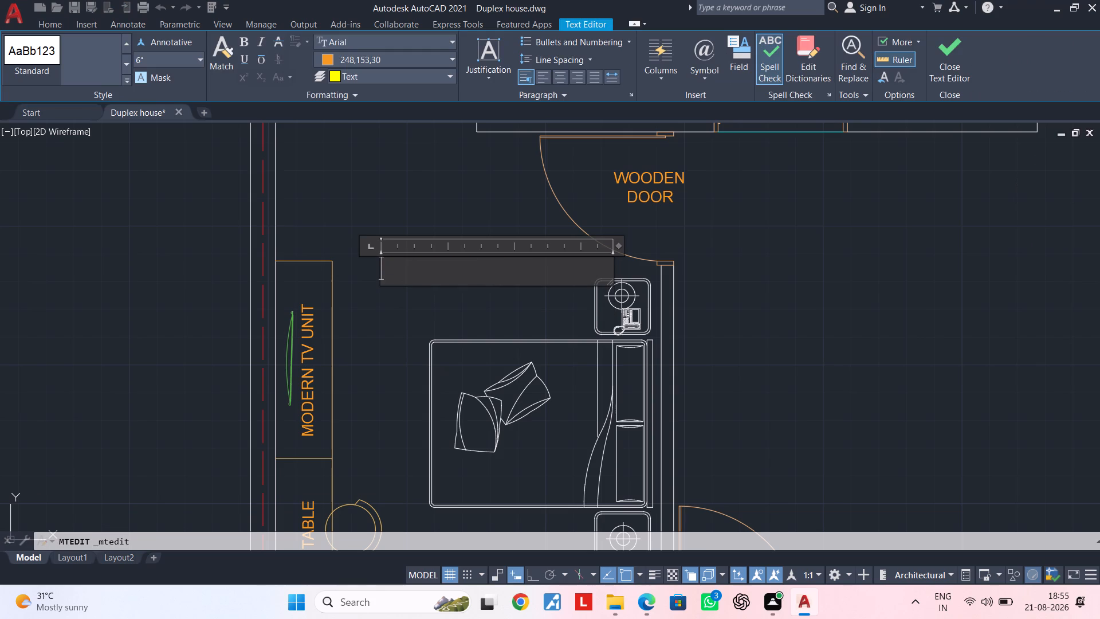
key("g")
type(".")
key("space")
type("BED")
key("space")
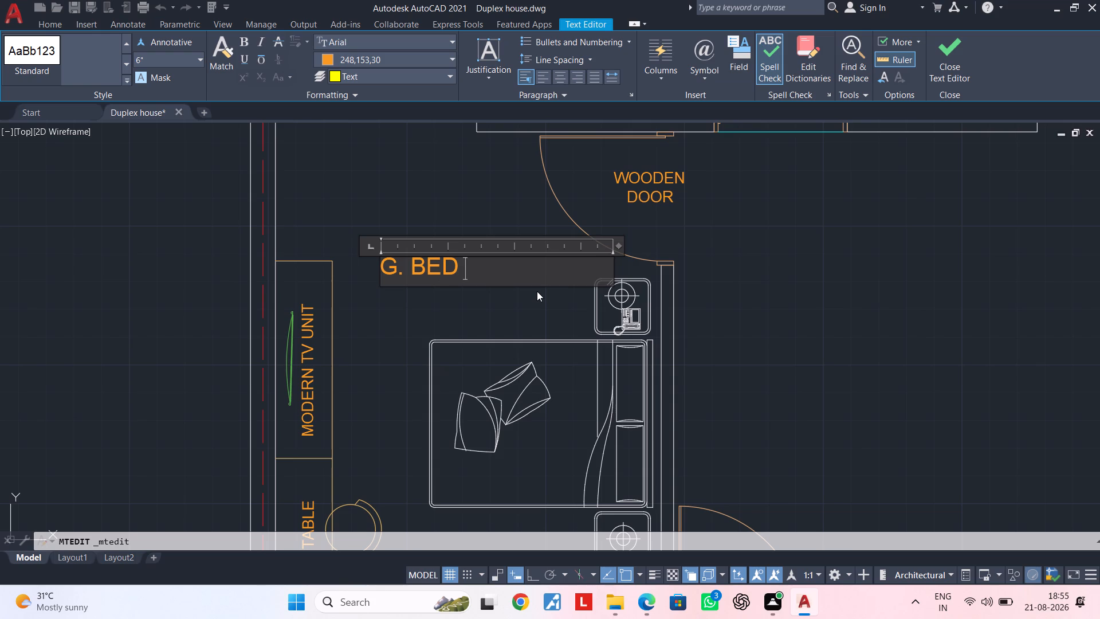
key("BackSpace")
key("r")
key("p")
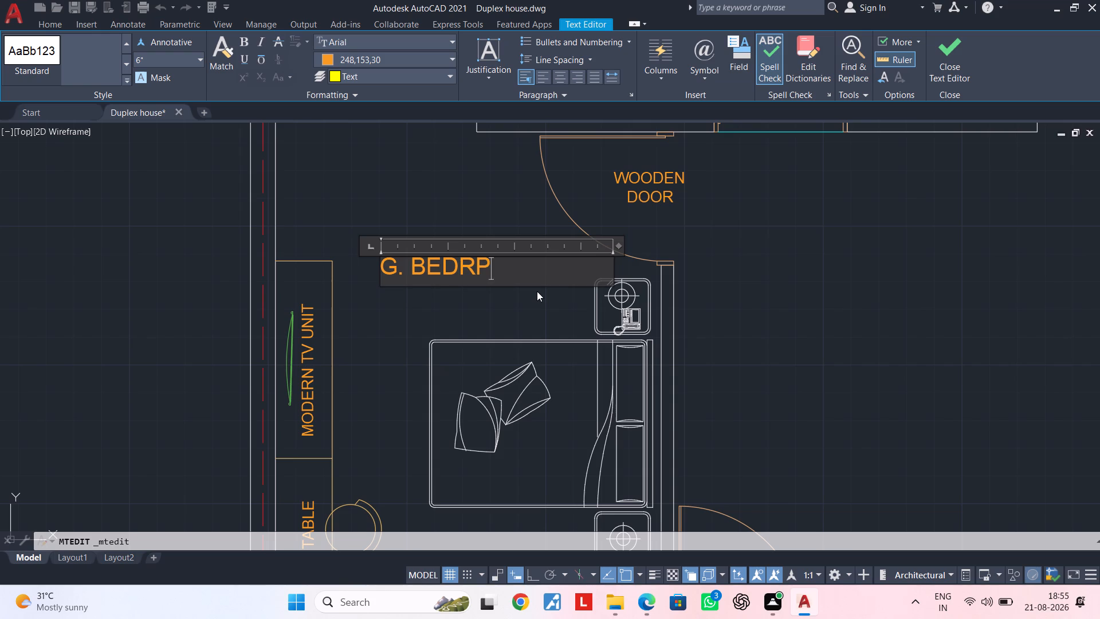
key("BackSpace")
type("OOM")
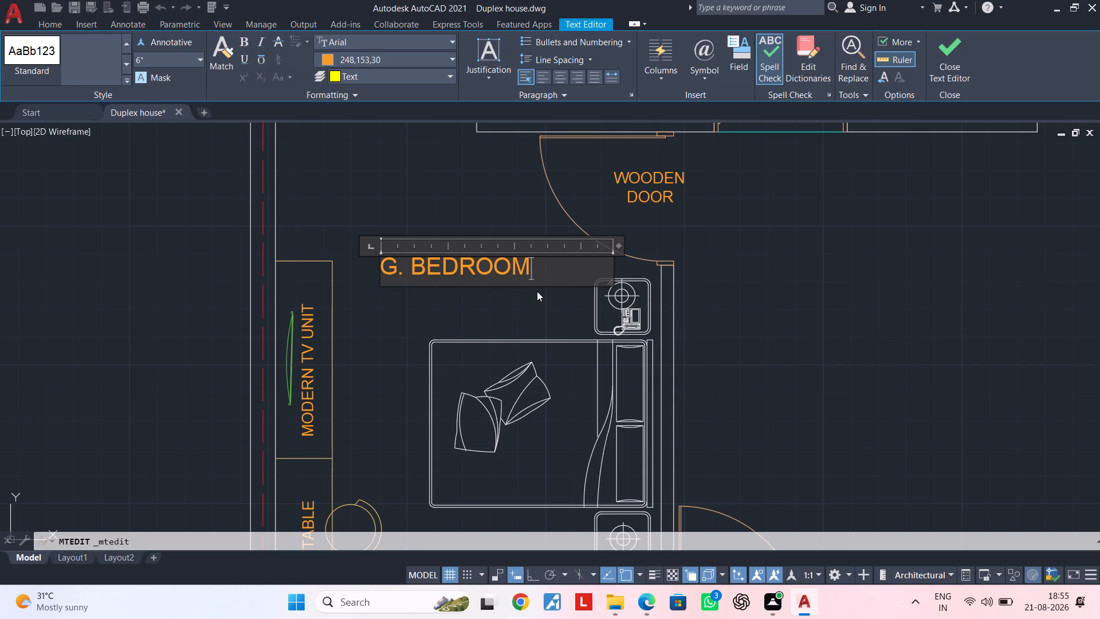
key("Return")
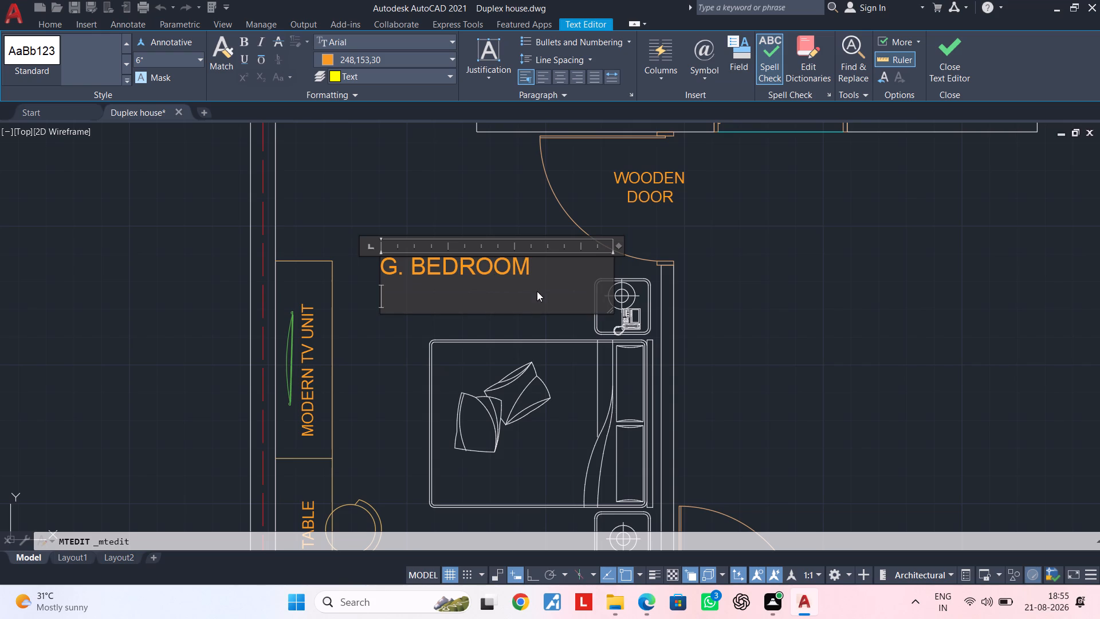
Enter the size 11'-7"X14'6" under G. BEDROOM, indented by two spaces, and finish the label edit.
type("11'-")
type("7\"X")
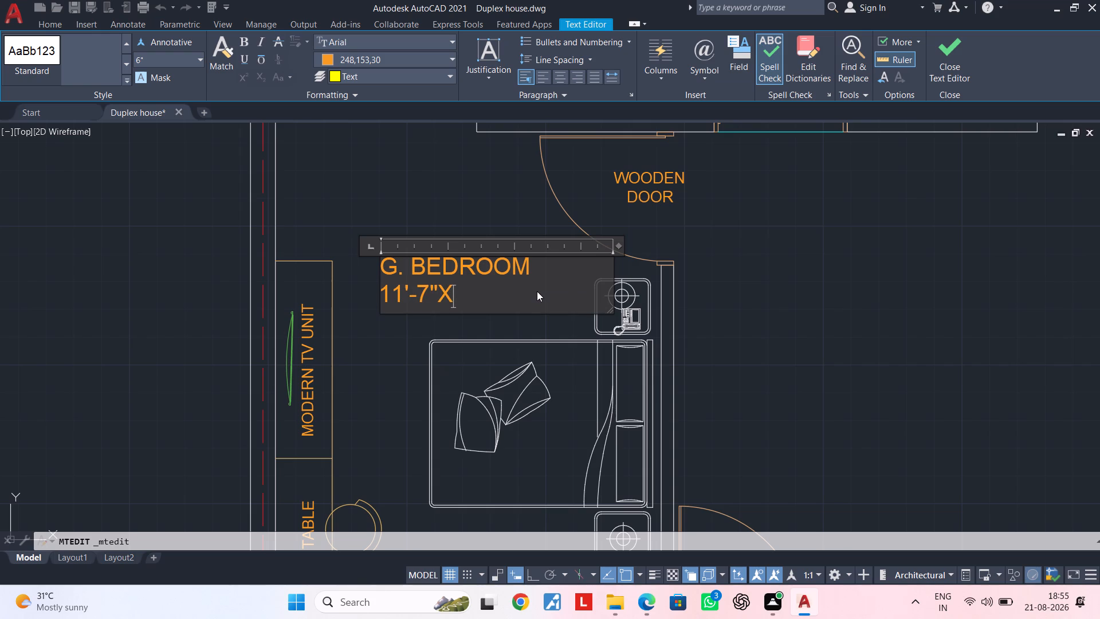
type("14")
key("apostrophe")
type("6\"")
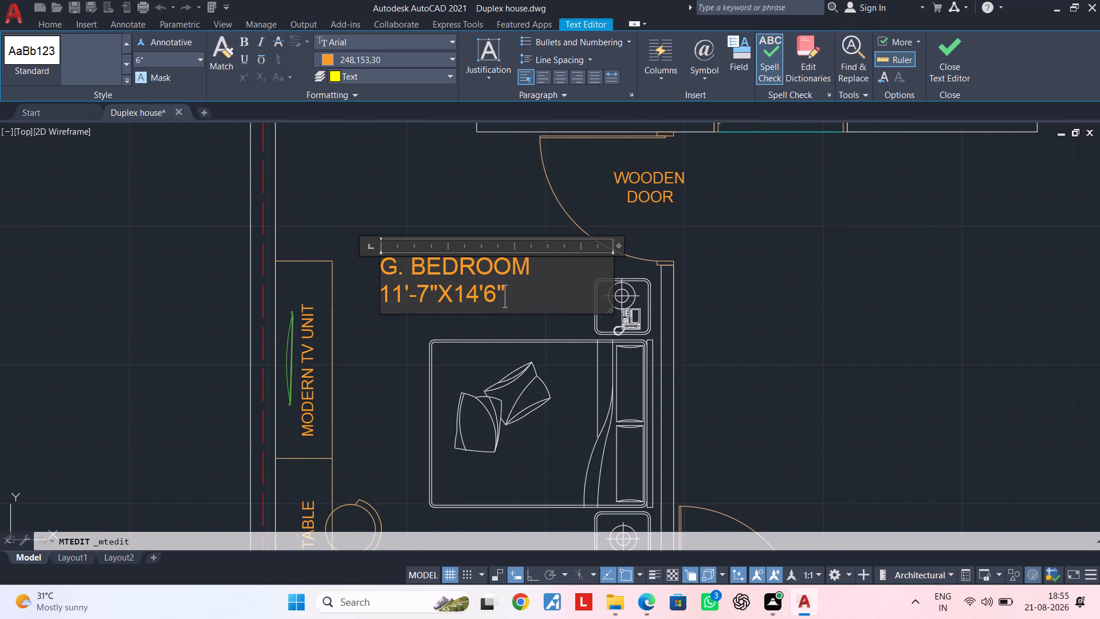
left_click(385, 297)
key("space")
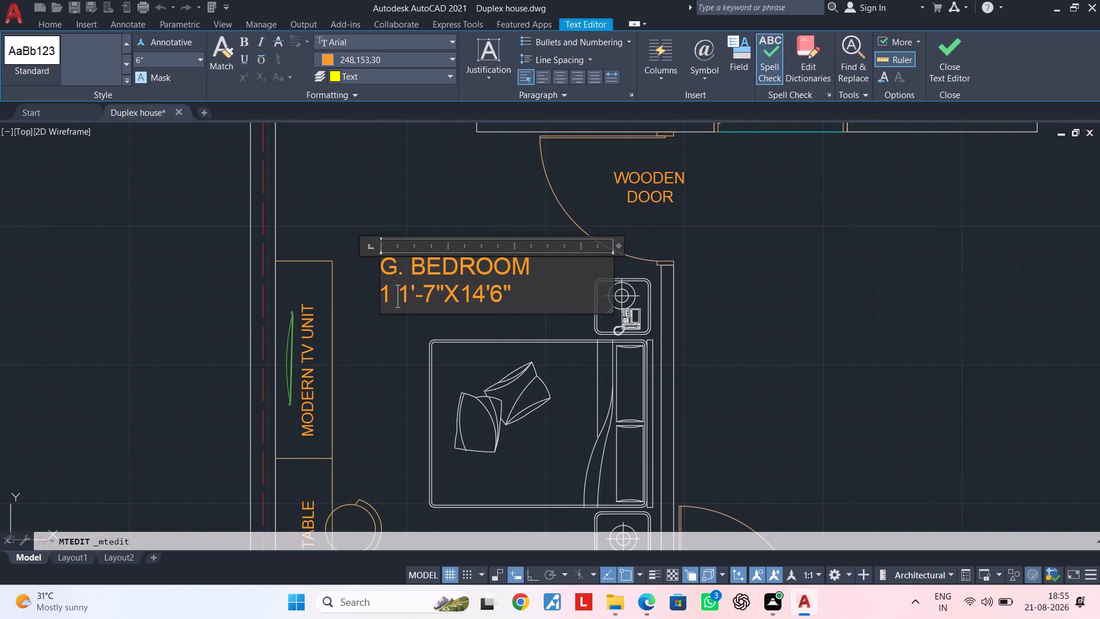
key("BackSpace")
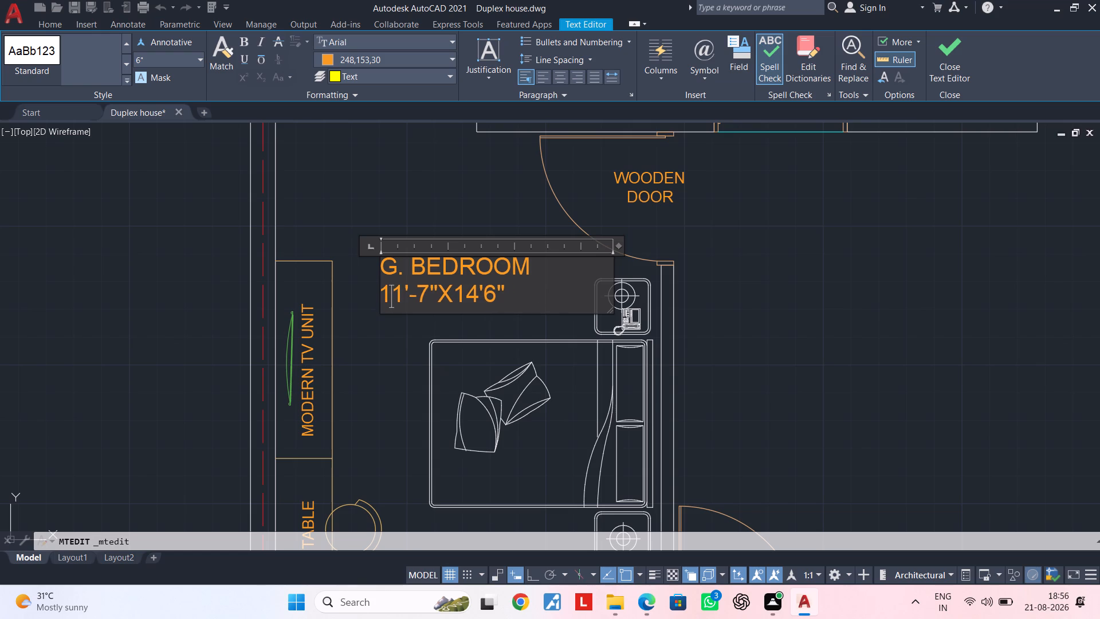
key("Left")
key("space")
key("space")
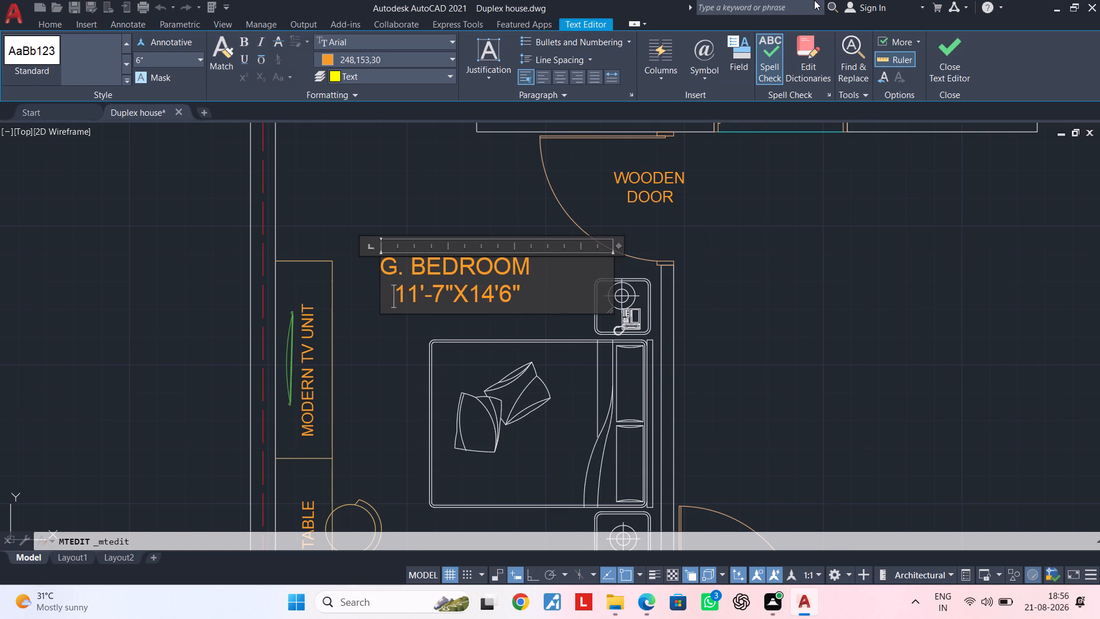
left_click(417, 349)
scroll(426, 336, "down", 2)
middle_click_drag(471, 295, 471, 276)
key("Escape")
key("Escape")
key("Escape")
key("Escape")
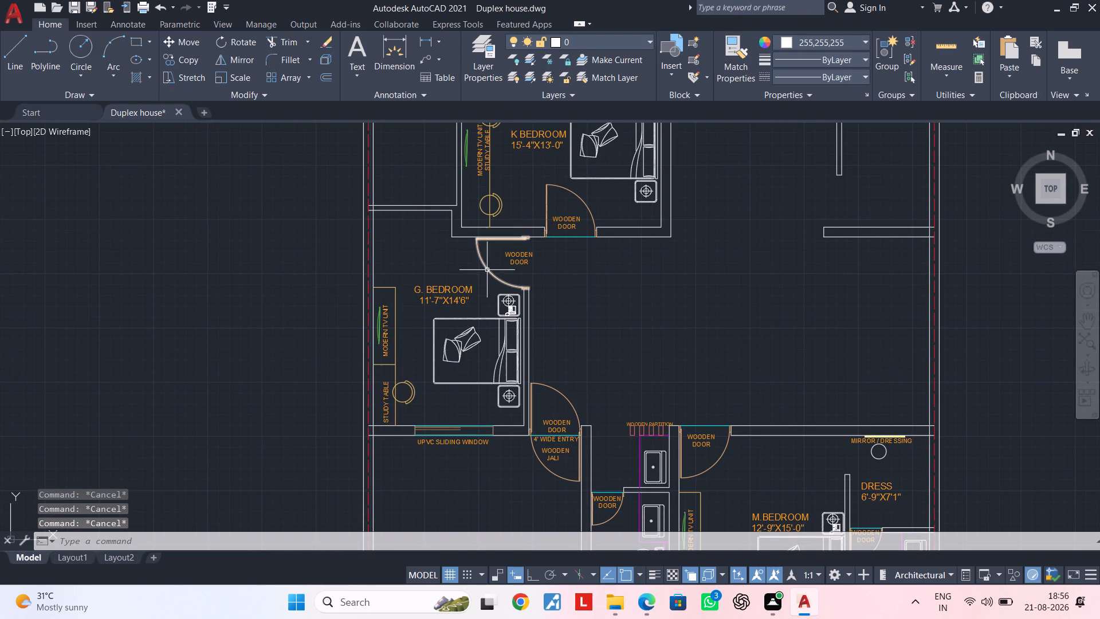
key("Escape")
key("Escape")
middle_click_drag(480, 312, 492, 277)
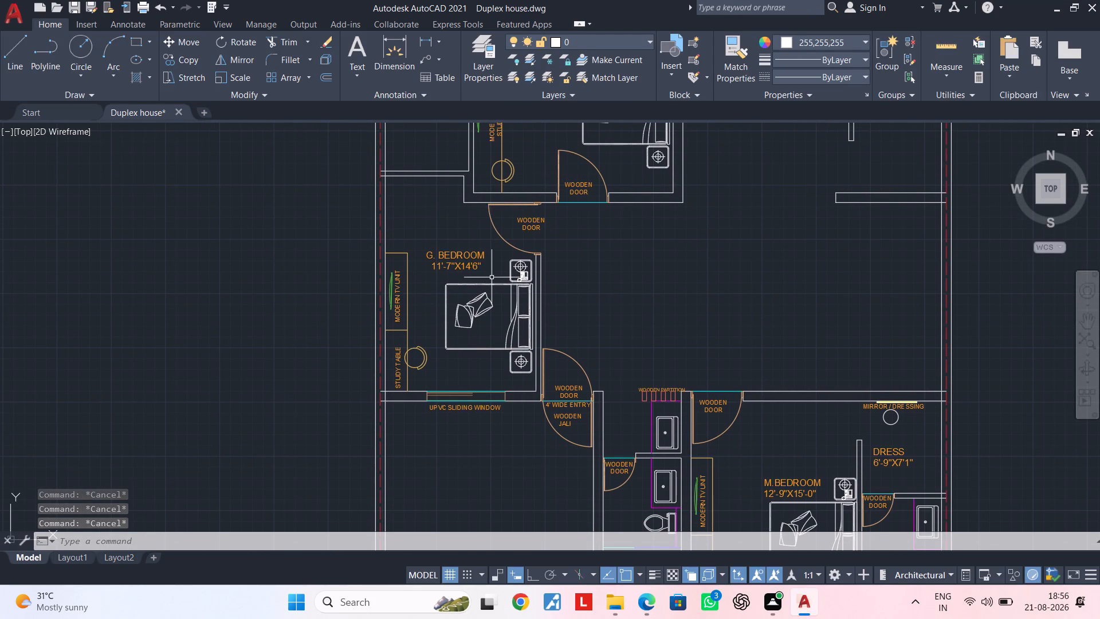
key("Escape")
key("Escape")
key("Escape")
Copy the long row of clothes hangers and its red front line from the original K bedroom's dress to the new plan's matching dress space along the outer wall.
scroll(524, 265, "down", 1)
middle_click_drag(518, 273, 513, 369)
middle_click_drag(421, 348, 760, 319)
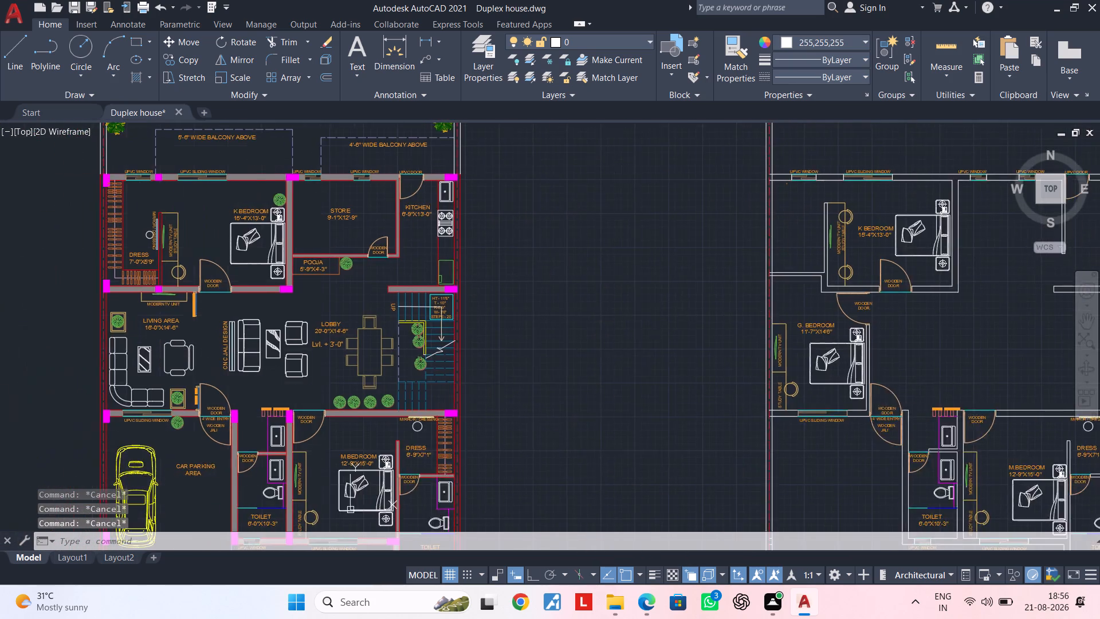
middle_click_drag(556, 320, 771, 319)
scroll(362, 248, "up", 2)
middle_click_drag(350, 244, 439, 248)
middle_click_drag(419, 216, 415, 324)
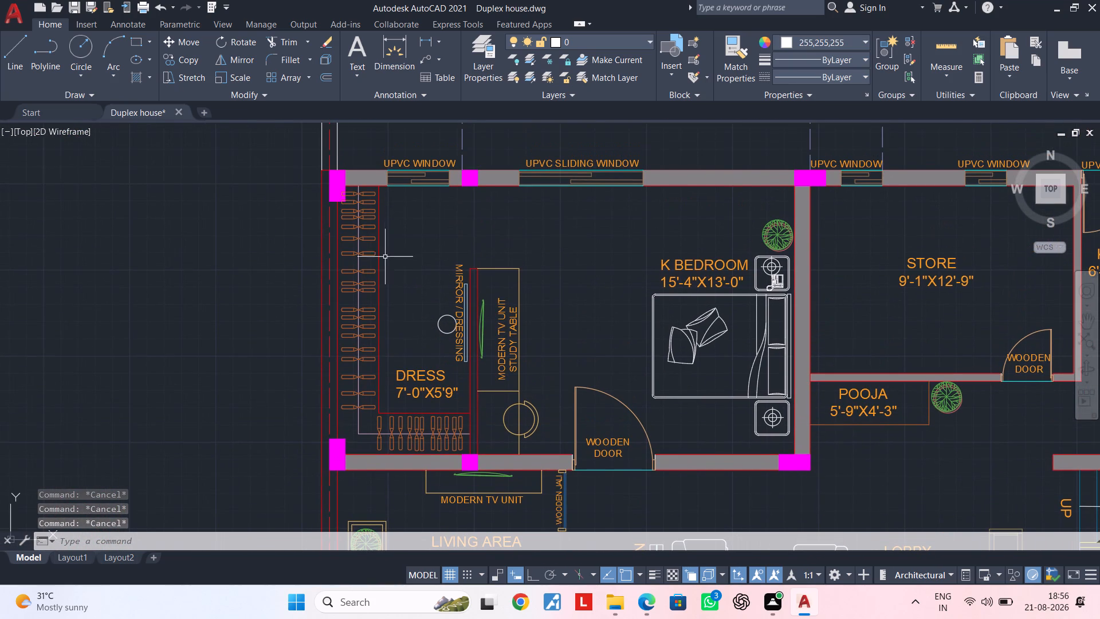
left_click(400, 231)
key("Escape")
middle_click_drag(391, 242, 393, 272)
scroll(324, 216, "up", 2)
left_click(308, 209)
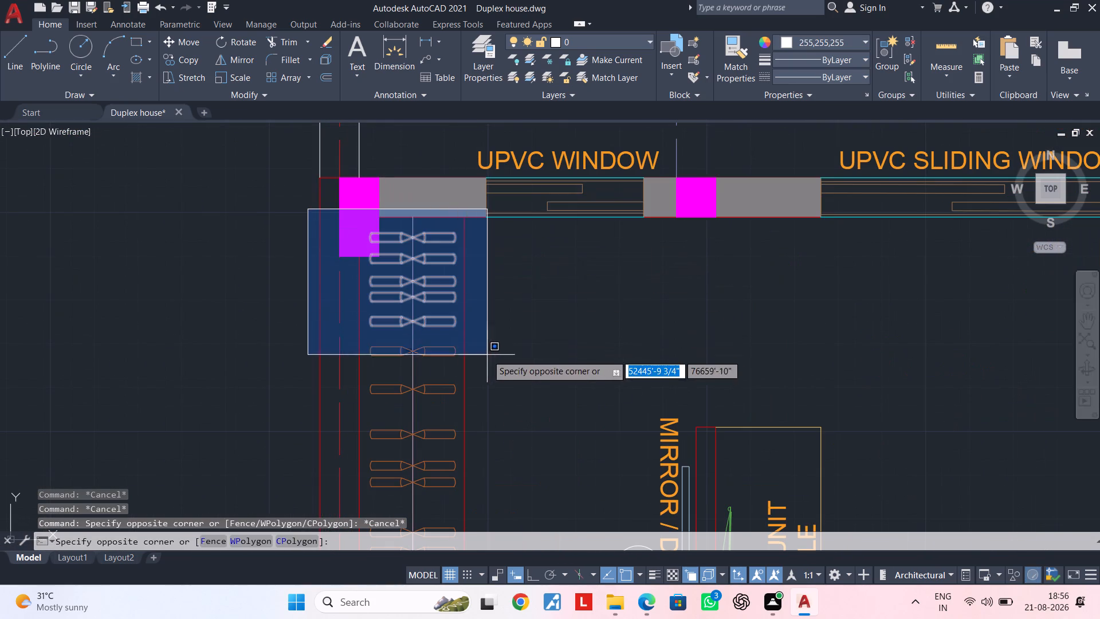
scroll(487, 359, "down", 2)
middle_click_drag(487, 359, 466, 249)
middle_click_drag(470, 375, 458, 309)
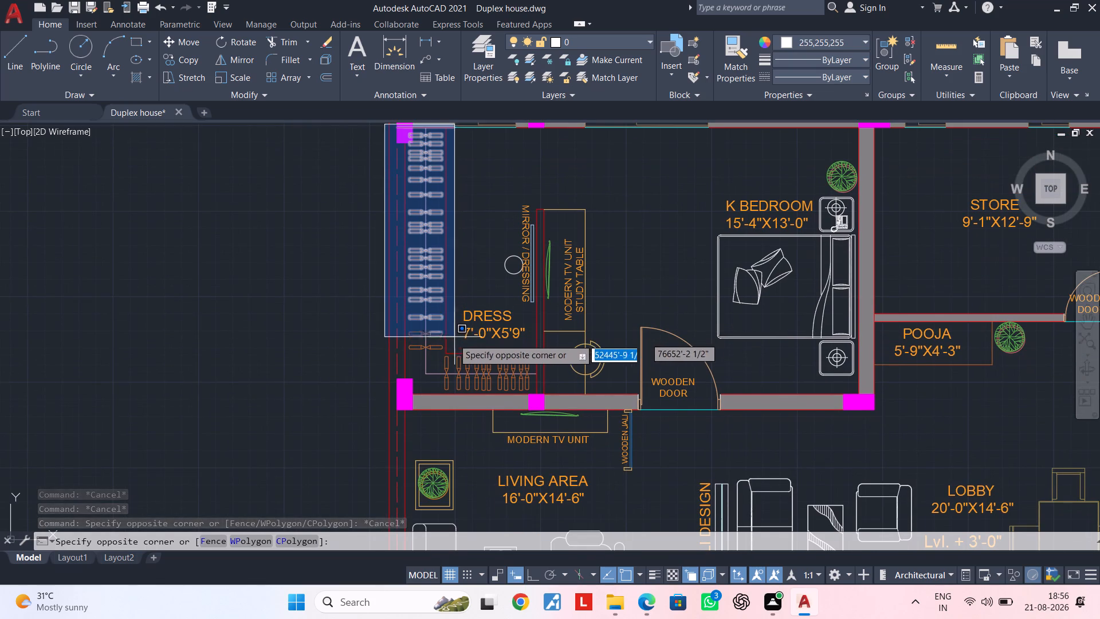
scroll(449, 355, "up", 2)
left_click(448, 355)
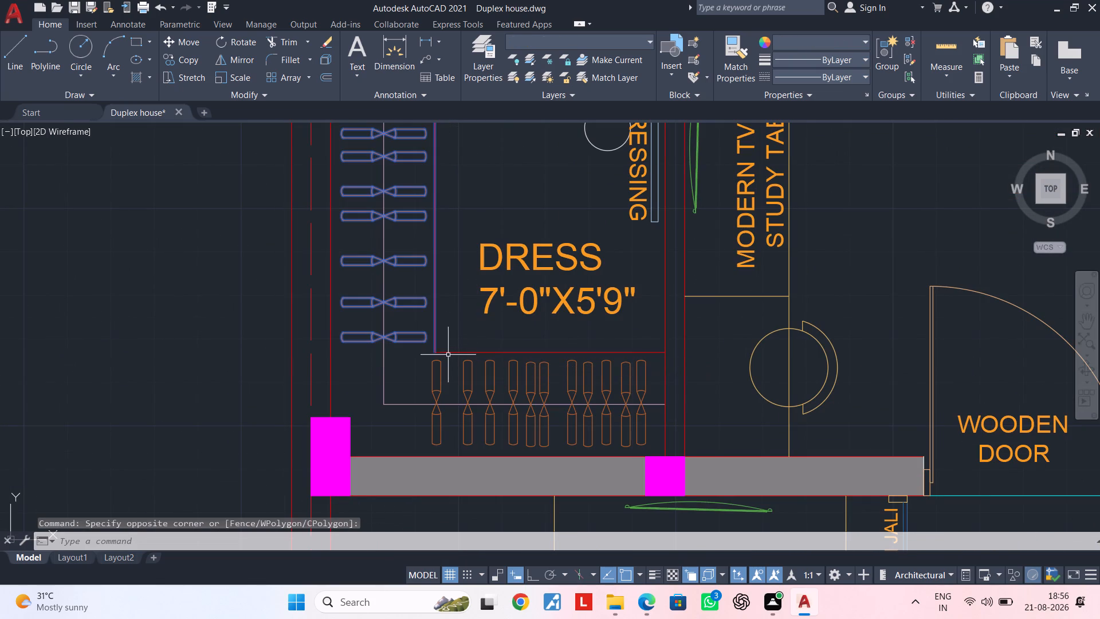
middle_click_drag(465, 316, 444, 309)
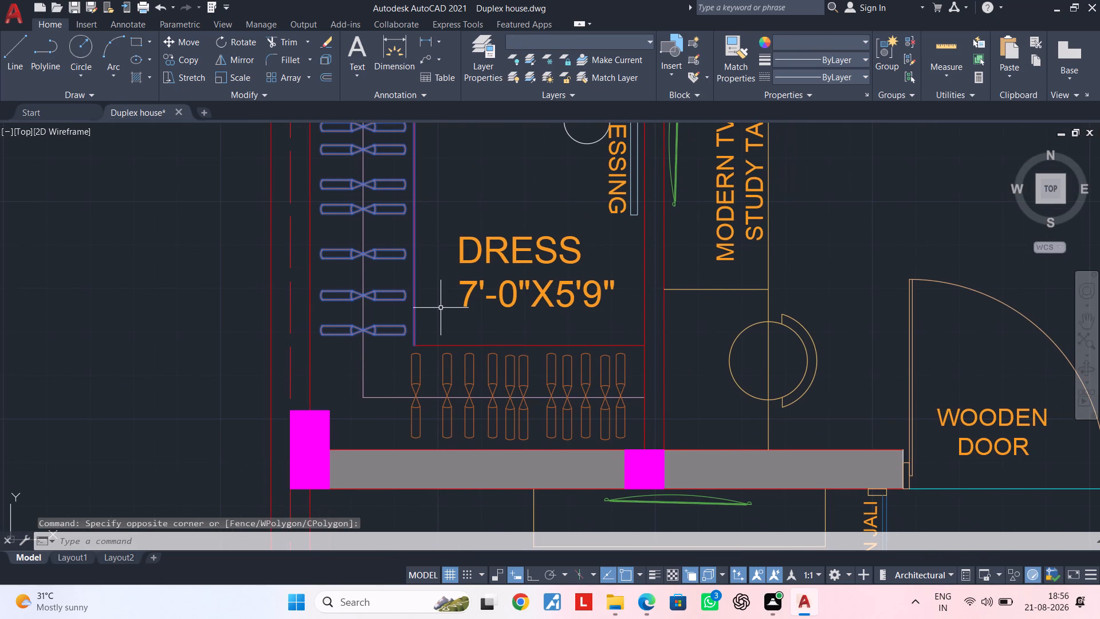
type("CO")
key("space")
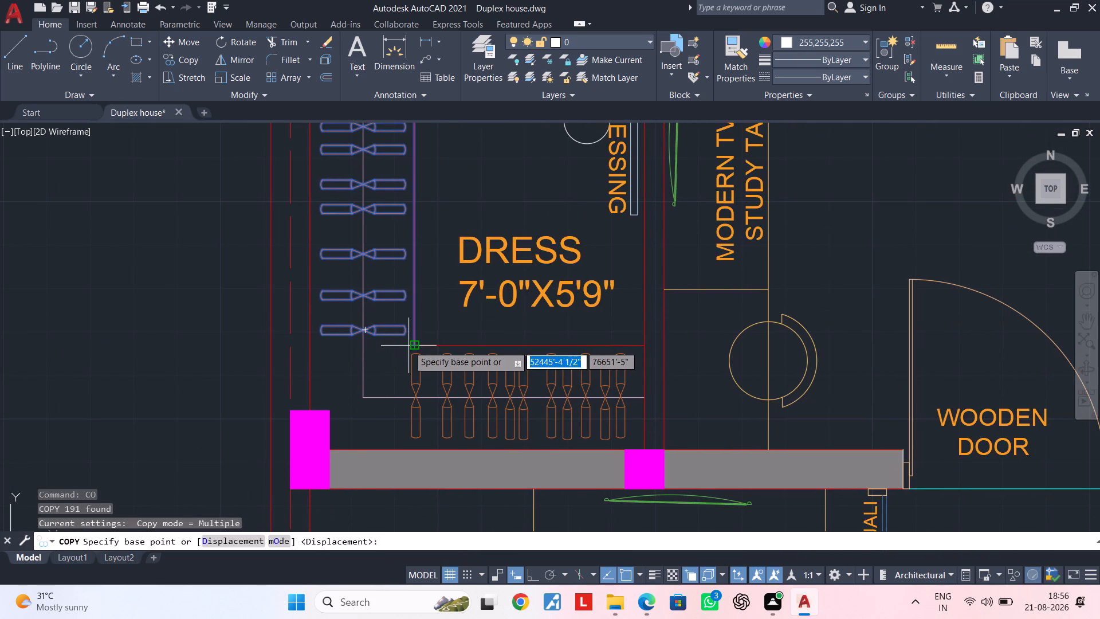
left_click(408, 346)
scroll(618, 344, "down", 2)
scroll(768, 351, "down", 1)
middle_click_drag(768, 351, 243, 352)
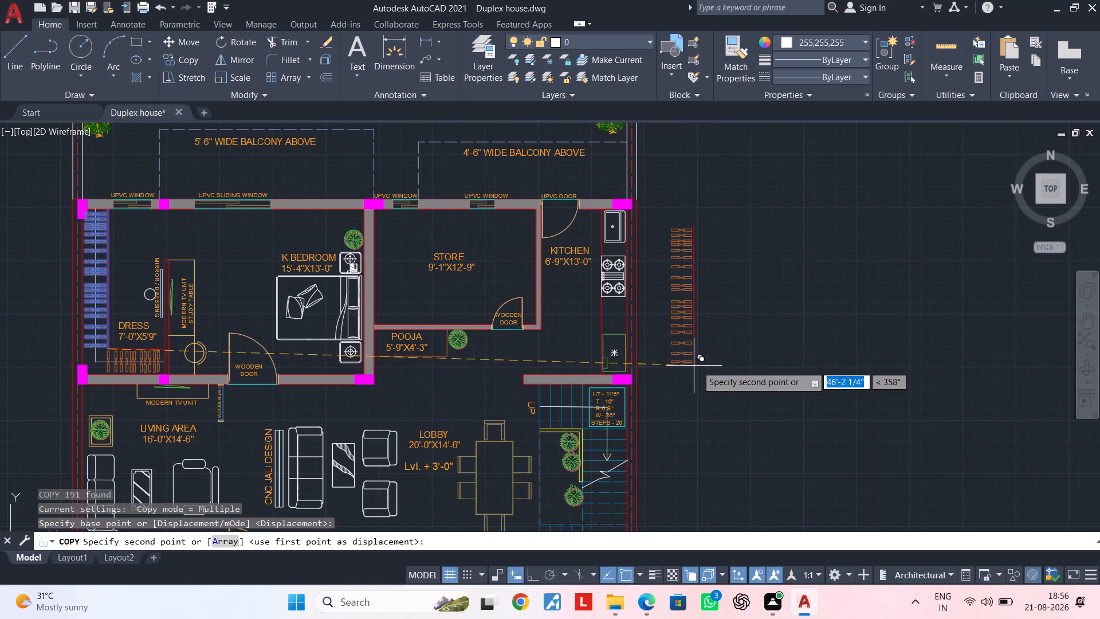
scroll(698, 366, "down", 1)
middle_click_drag(706, 365, 387, 358)
scroll(667, 350, "up", 2)
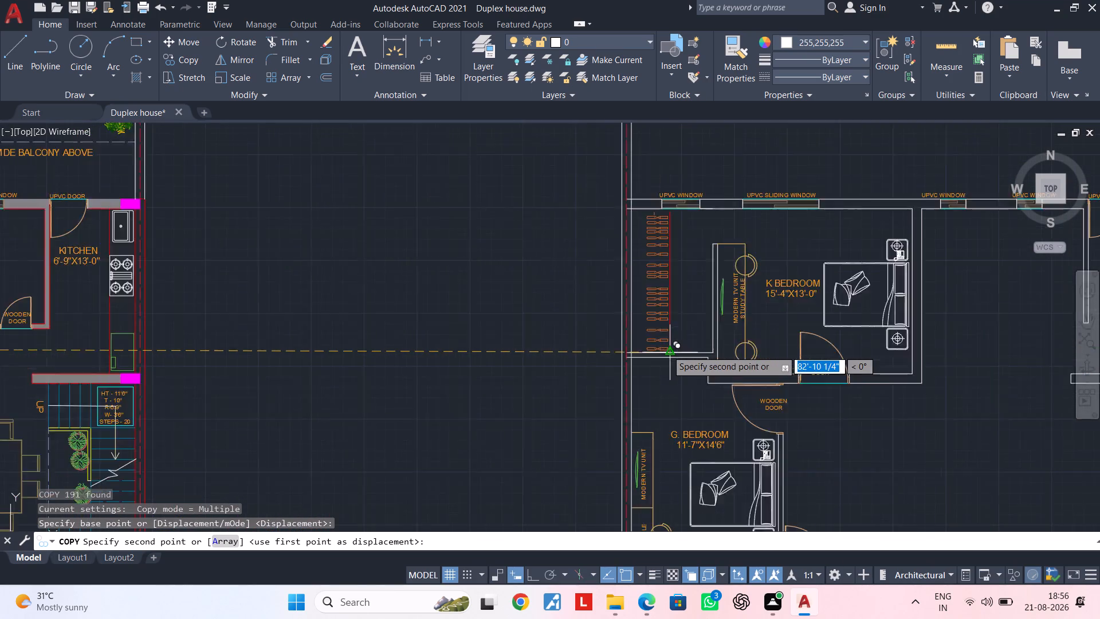
scroll(656, 350, "up", 1)
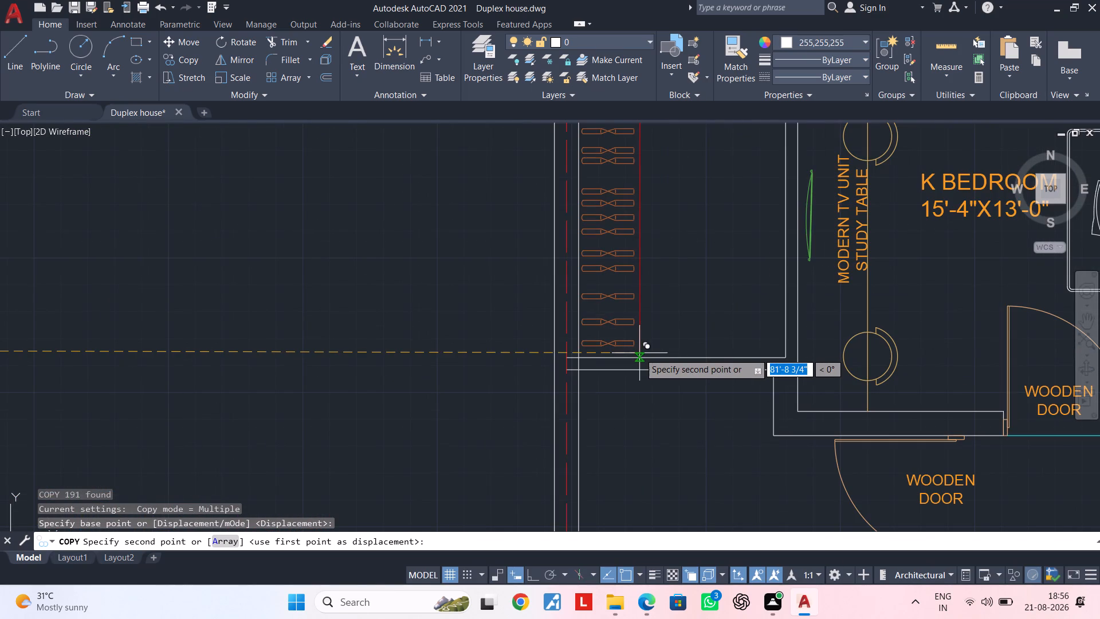
scroll(639, 353, "up", 1)
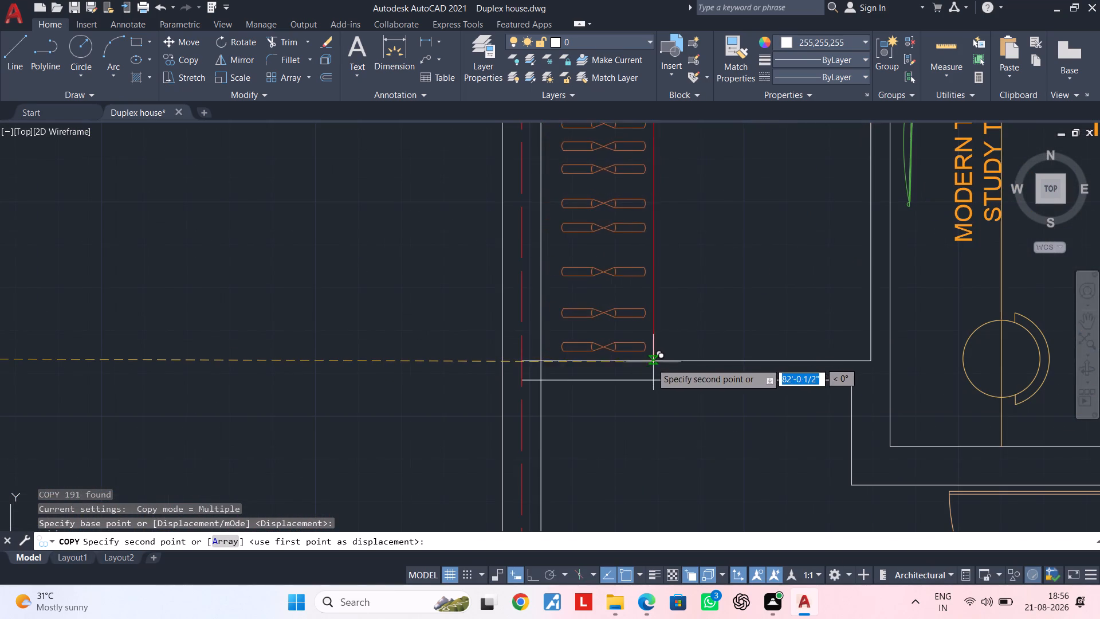
scroll(649, 363, "up", 2)
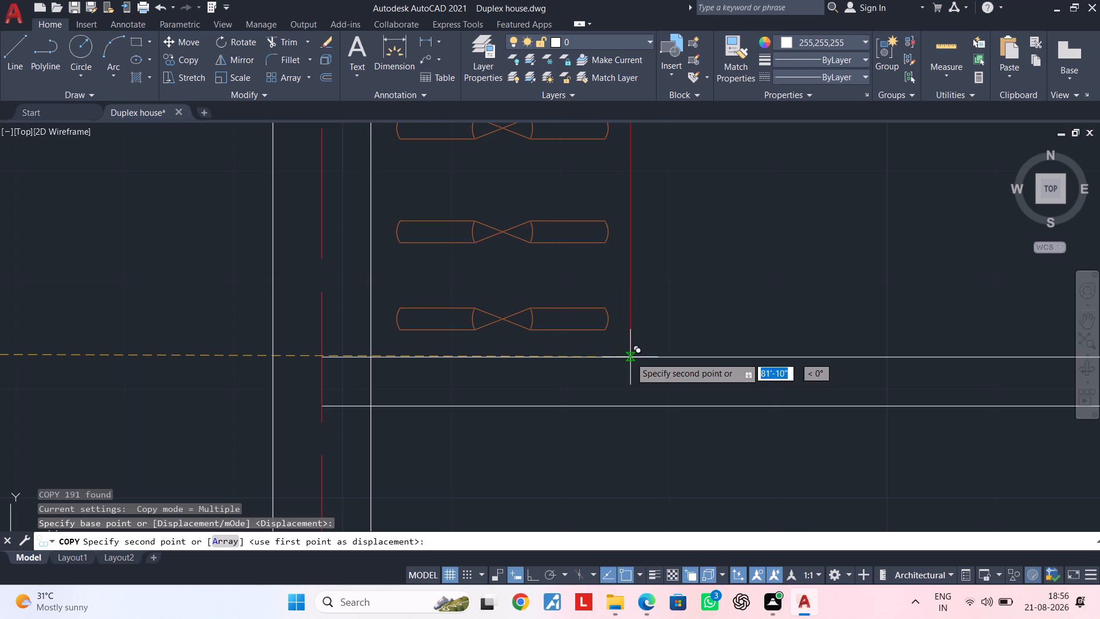
left_click(630, 357)
scroll(748, 314, "down", 1)
key("Escape")
key("Escape")
Extend the copied wardrobe's red front line to the inner face of the rear window wall.
scroll(745, 300, "down", 4)
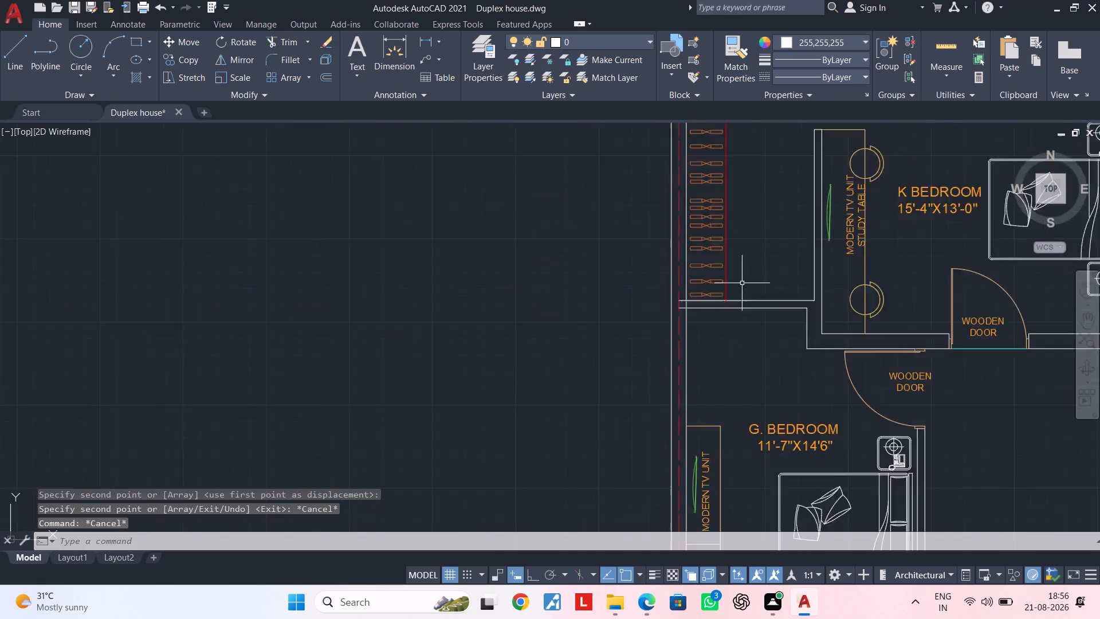
middle_click_drag(738, 311, 730, 359)
scroll(721, 230, "up", 2)
middle_click_drag(720, 232, 692, 323)
key("Escape")
scroll(709, 287, "up", 2)
middle_click(700, 311)
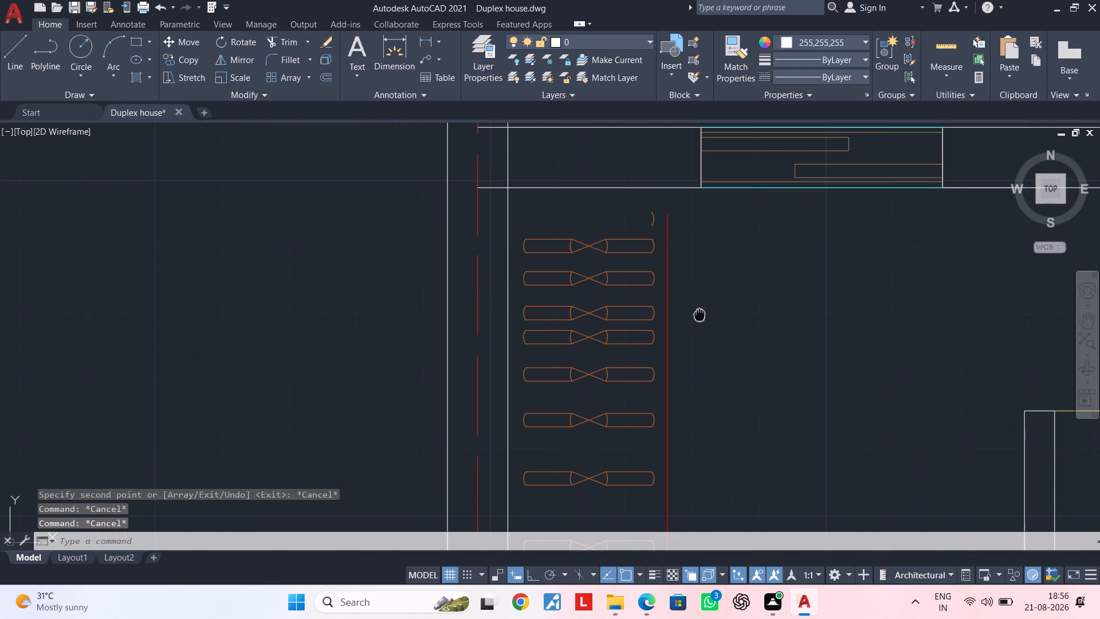
key("Escape")
key("Escape")
type("EX")
key("space")
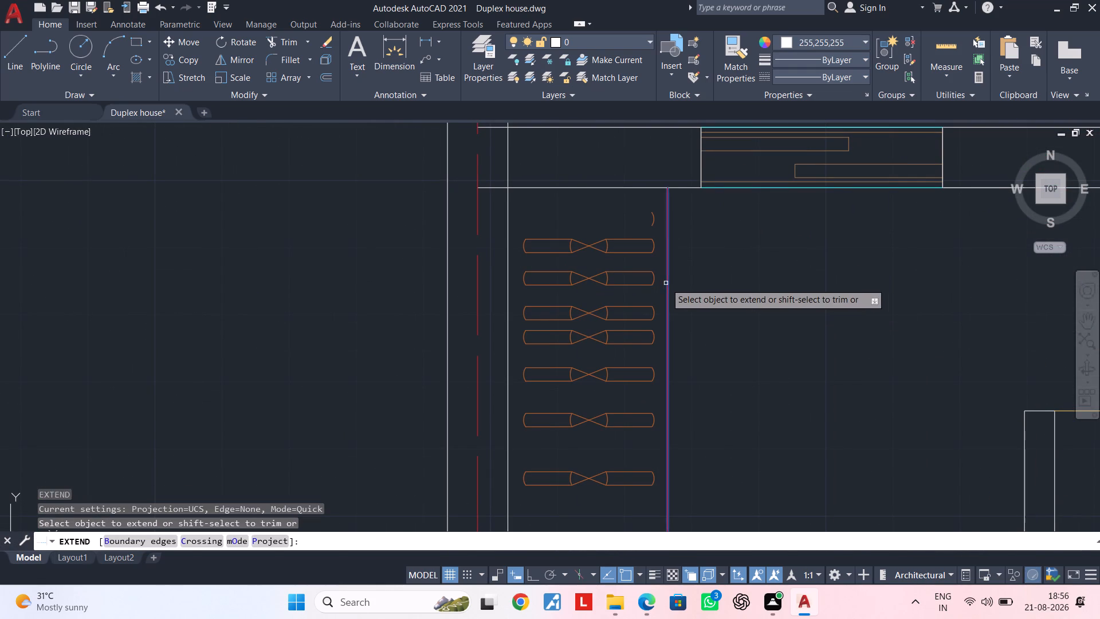
left_click(666, 283)
key("Escape")
key("Escape")
Copy the hanger nearest the rear window wall into the gap between it and that wall.
left_click(642, 268)
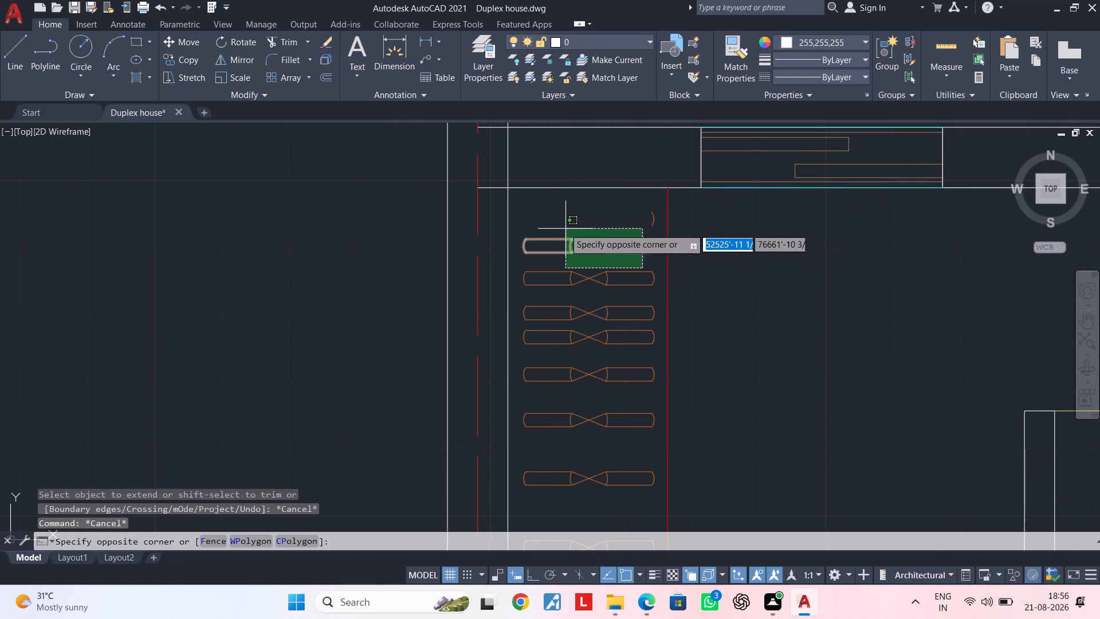
left_click(541, 226)
scroll(637, 237, "up", 2)
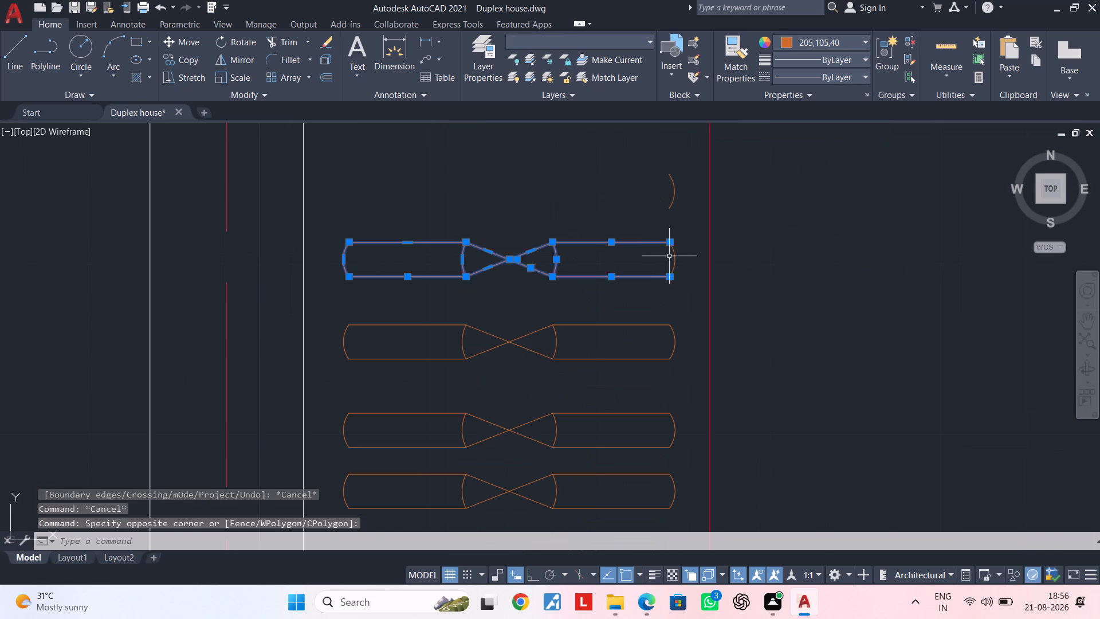
left_click(675, 256)
key("m")
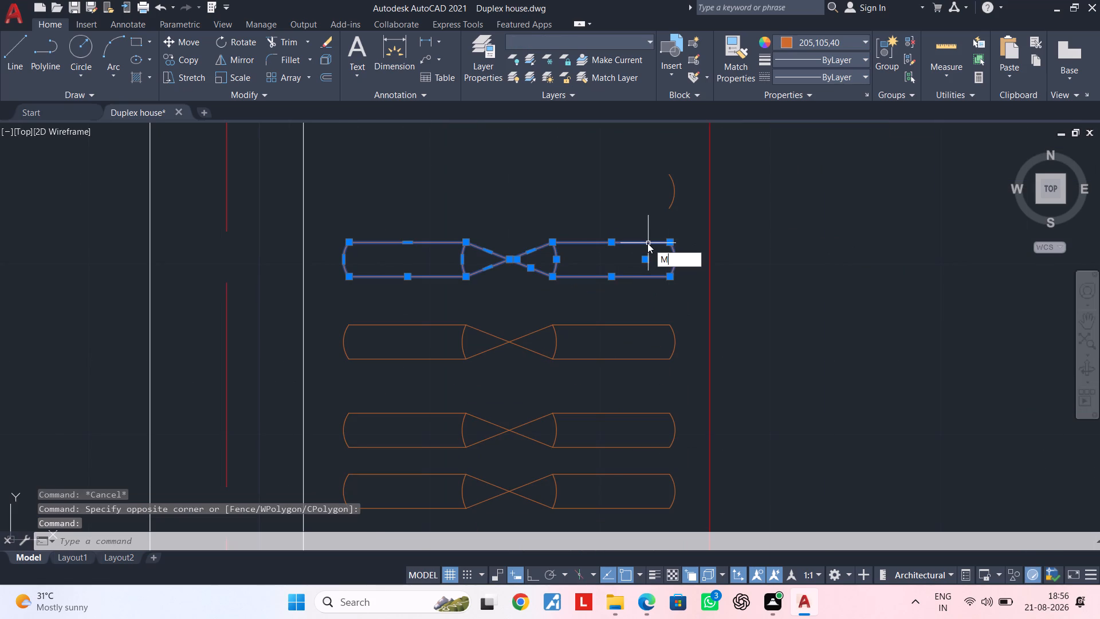
key("BackSpace")
type("CO")
key("space")
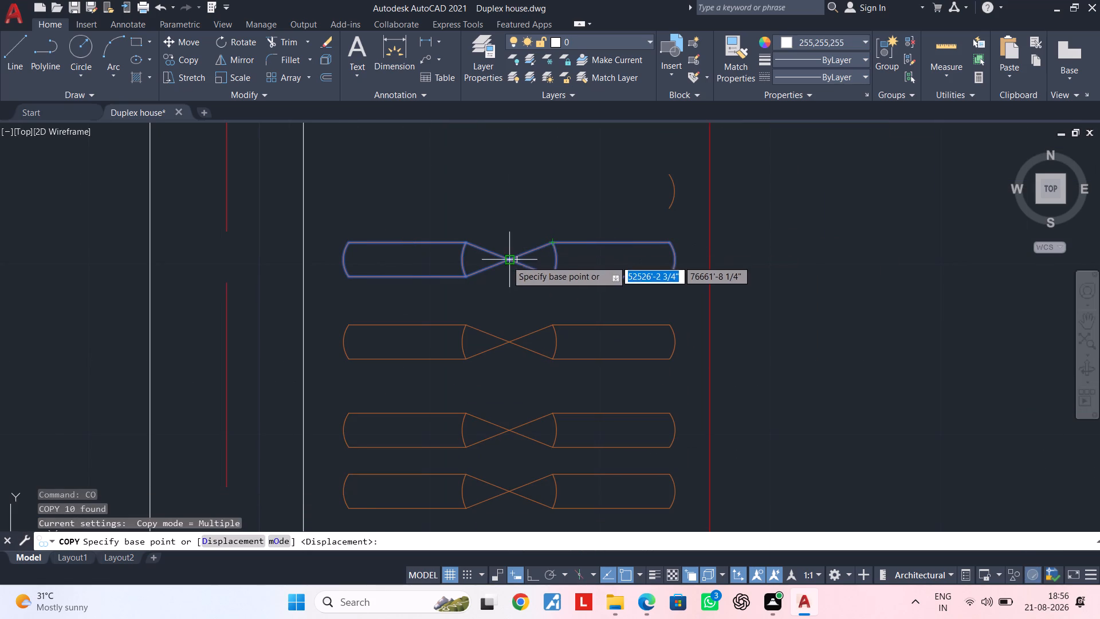
left_click(516, 261)
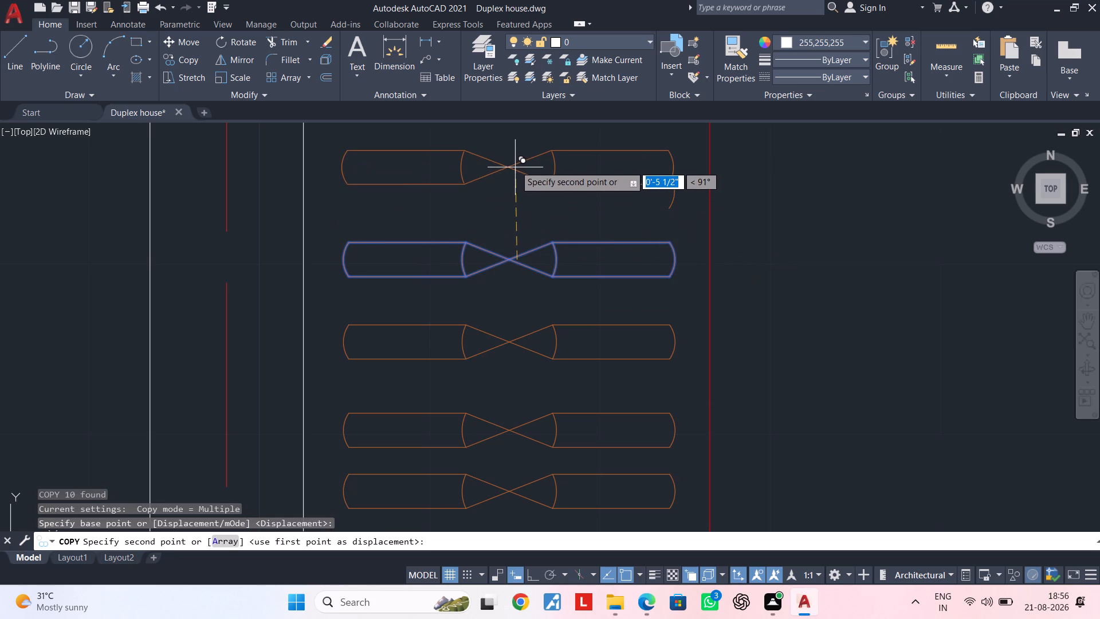
left_click(515, 158)
middle_click_drag(525, 185, 497, 243)
key("Escape")
key("Escape")
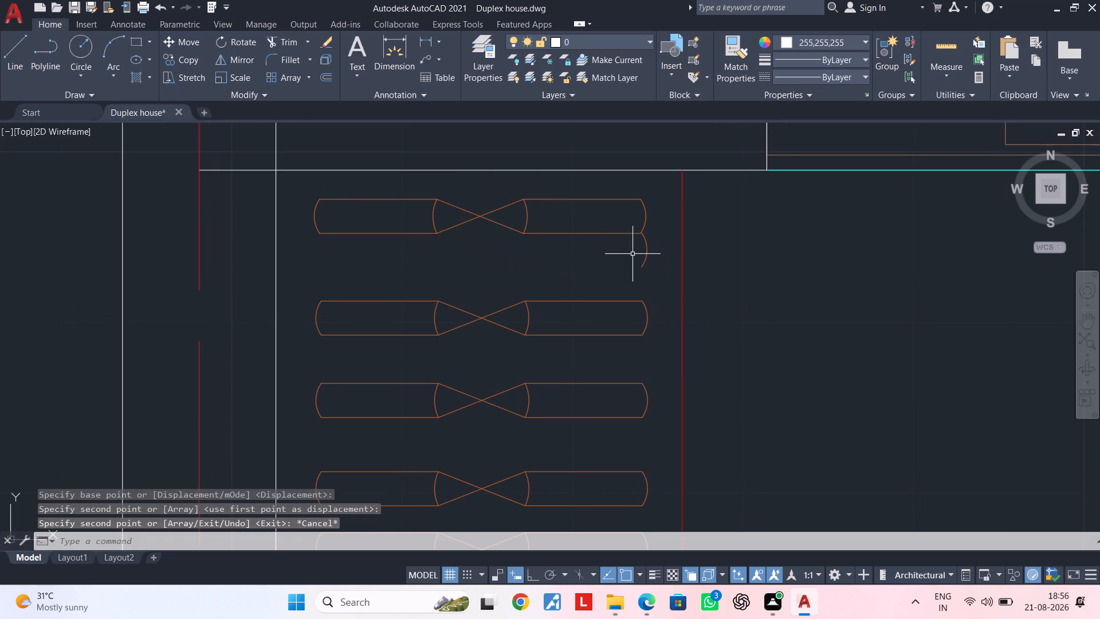
Delete the stray end arc left between the first two hangers of the new dress wardrobe.
left_click(648, 253)
key("Delete")
key("Escape")
key("Escape")
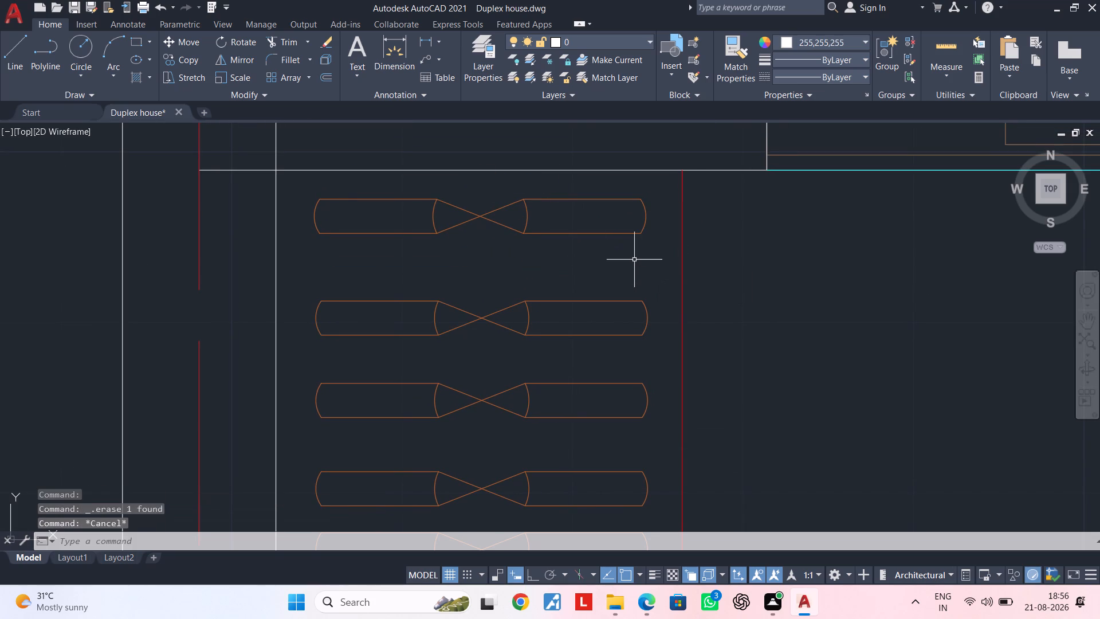
key("Escape")
scroll(608, 271, "down", 1)
middle_click_drag(608, 273, 610, 287)
middle_click_drag(610, 287, 615, 261)
key("Escape")
key("Escape")
key("Escape")
key("Escape")
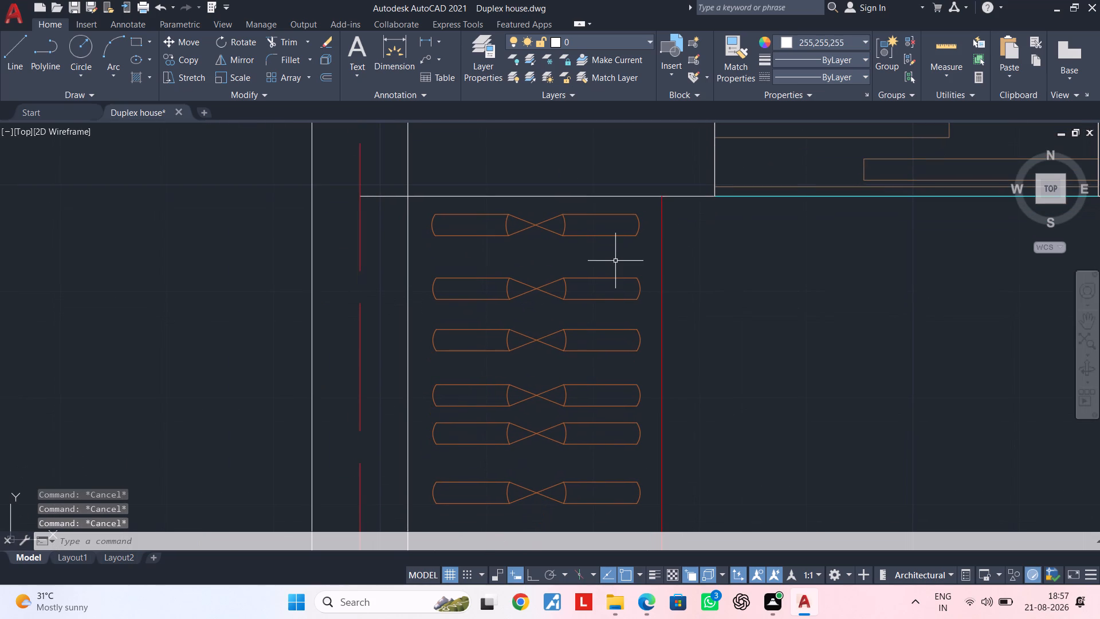
key("Escape")
key("Escape")
Draw a straight rod line through the centres of the long hanger row, from the rear window wall to the second-last hanger.
scroll(615, 261, "down", 3)
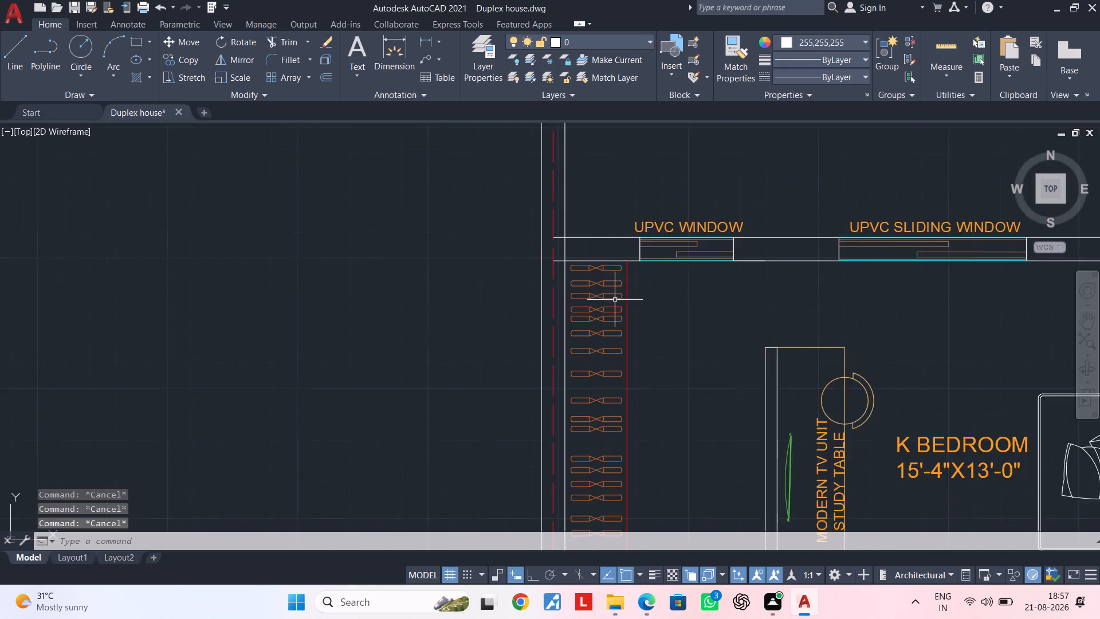
middle_click_drag(613, 295, 594, 179)
key("Escape")
key("Escape")
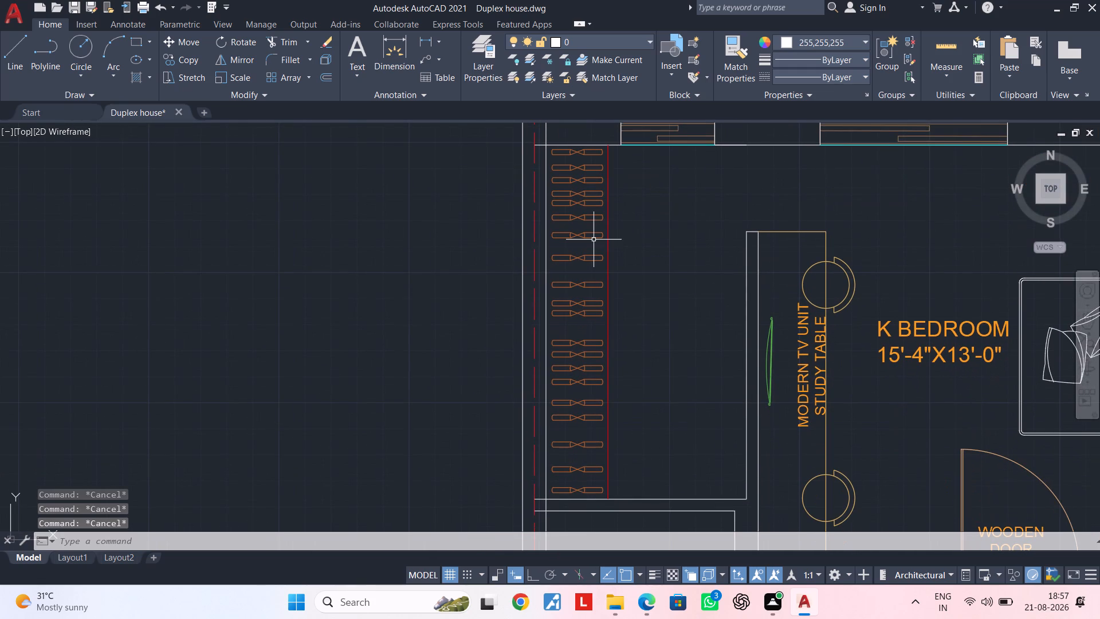
type("L")
key("space")
scroll(576, 148, "up", 1)
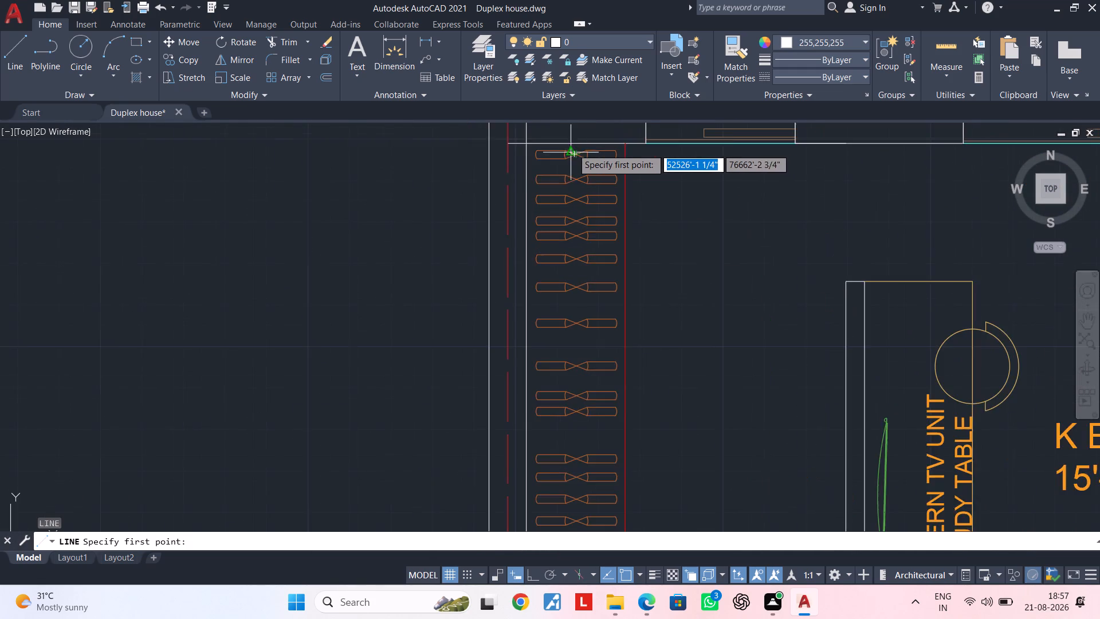
scroll(572, 148, "up", 1)
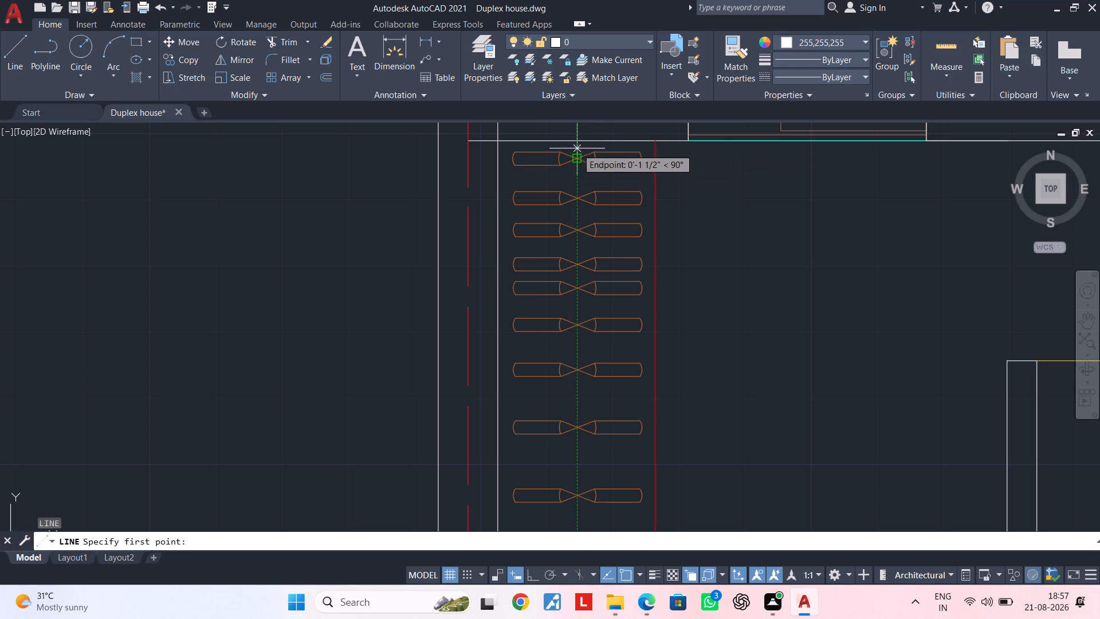
left_click(577, 140)
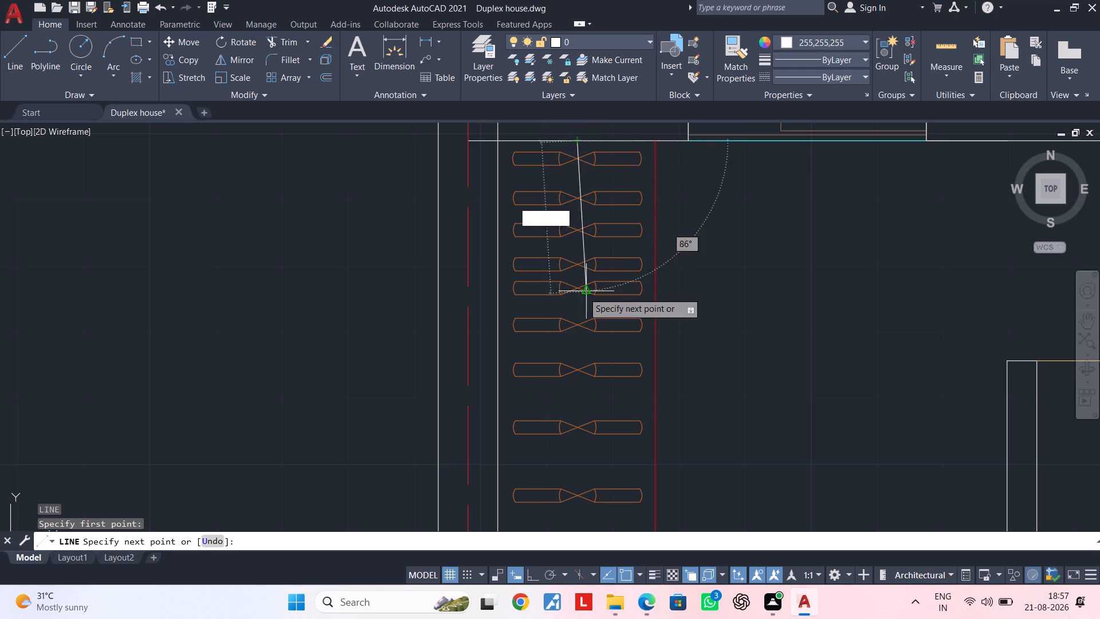
scroll(580, 336, "down", 2)
middle_click_drag(573, 318, 581, 192)
left_click(536, 575)
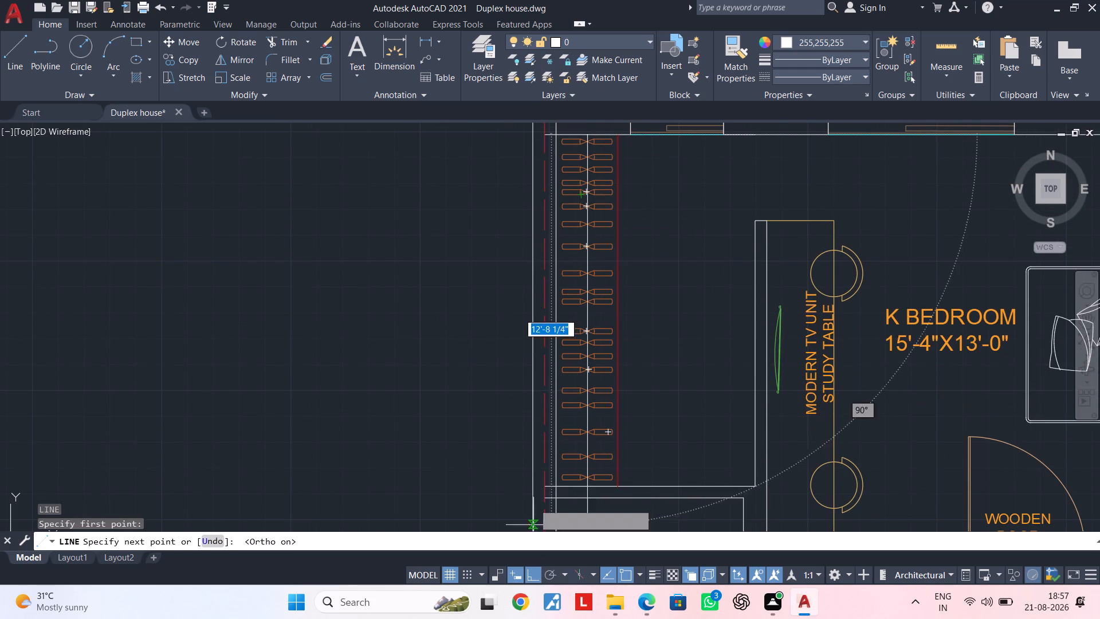
middle_click_drag(556, 428, 555, 320)
scroll(583, 362, "up", 3)
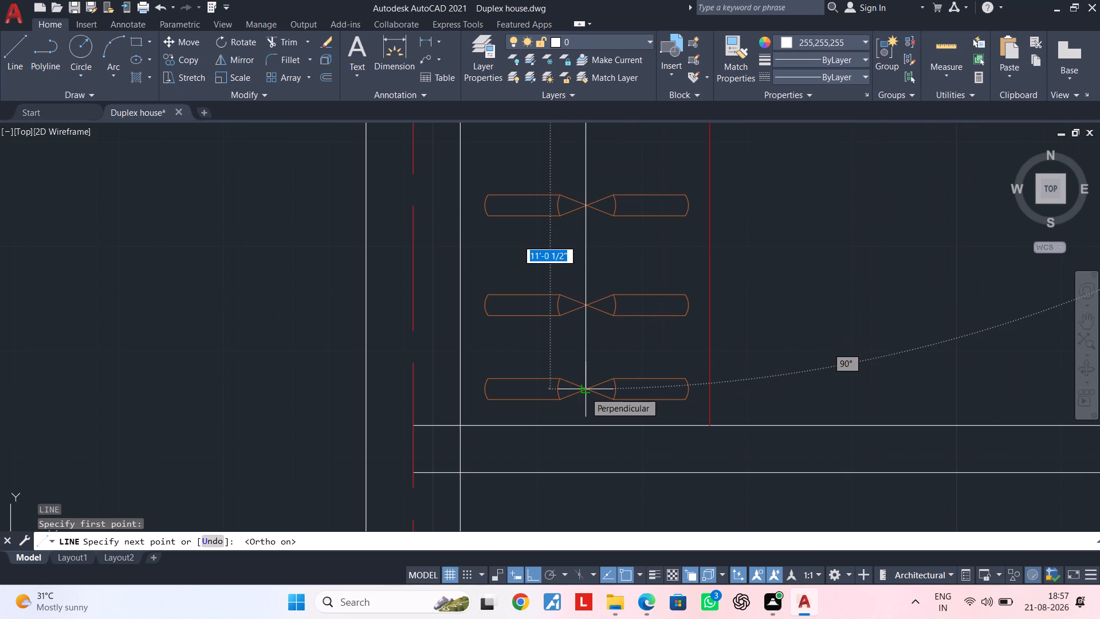
scroll(582, 347, "down", 2)
middle_click_drag(582, 347, 563, 451)
scroll(563, 451, "up", 1)
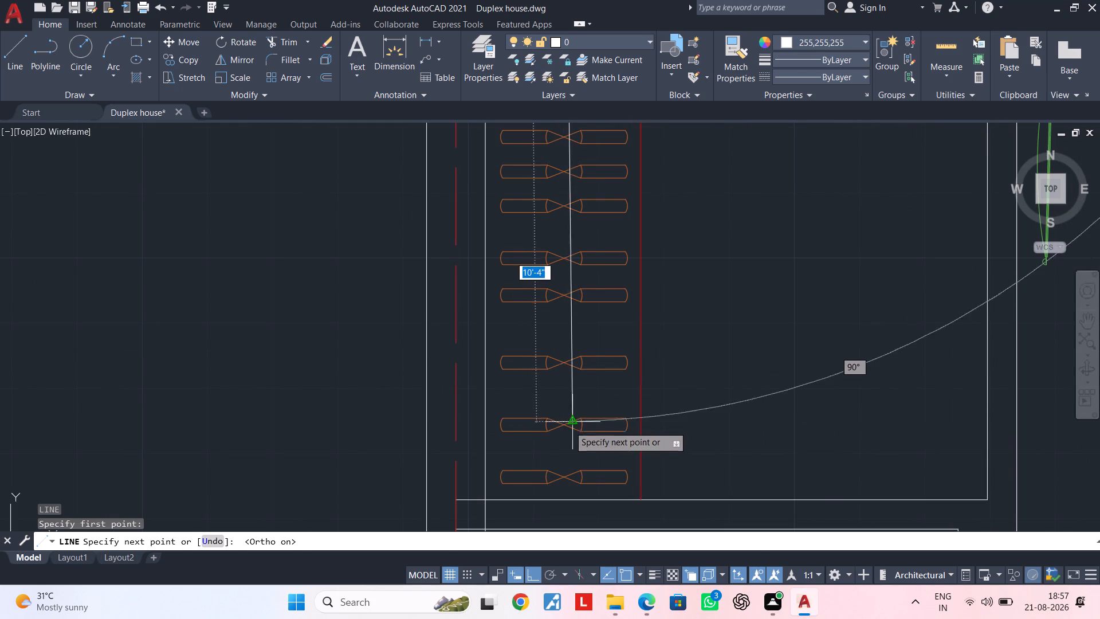
left_click(563, 422)
key("Escape")
key("Escape")
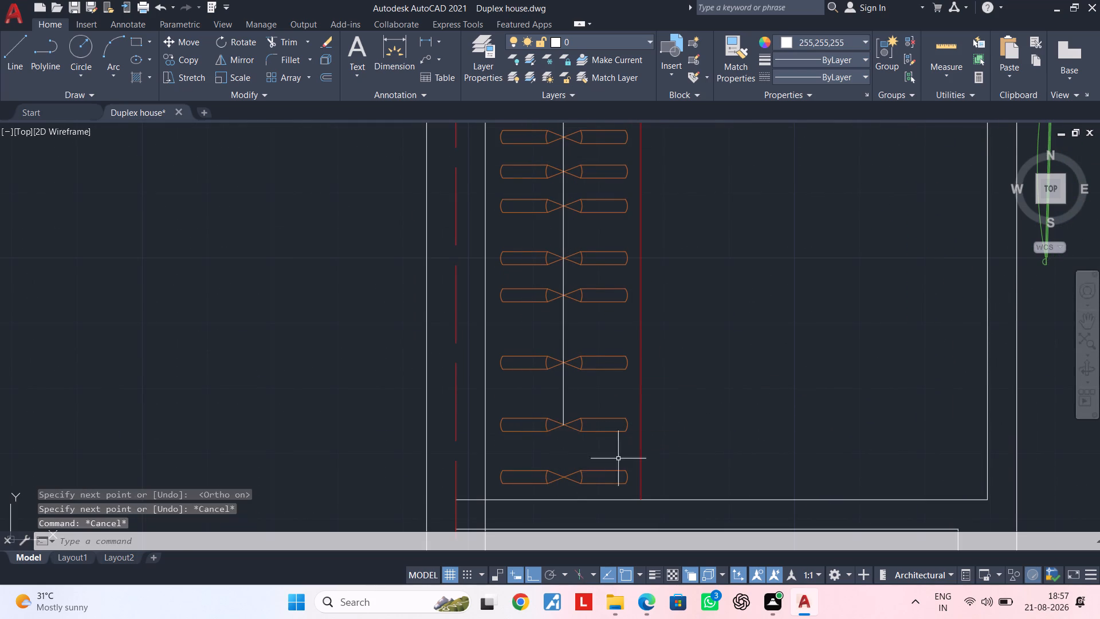
scroll(640, 448, "down", 1)
middle_click_drag(649, 445, 621, 327)
key("Escape")
key("Escape")
key("Escape")
key("Escape")
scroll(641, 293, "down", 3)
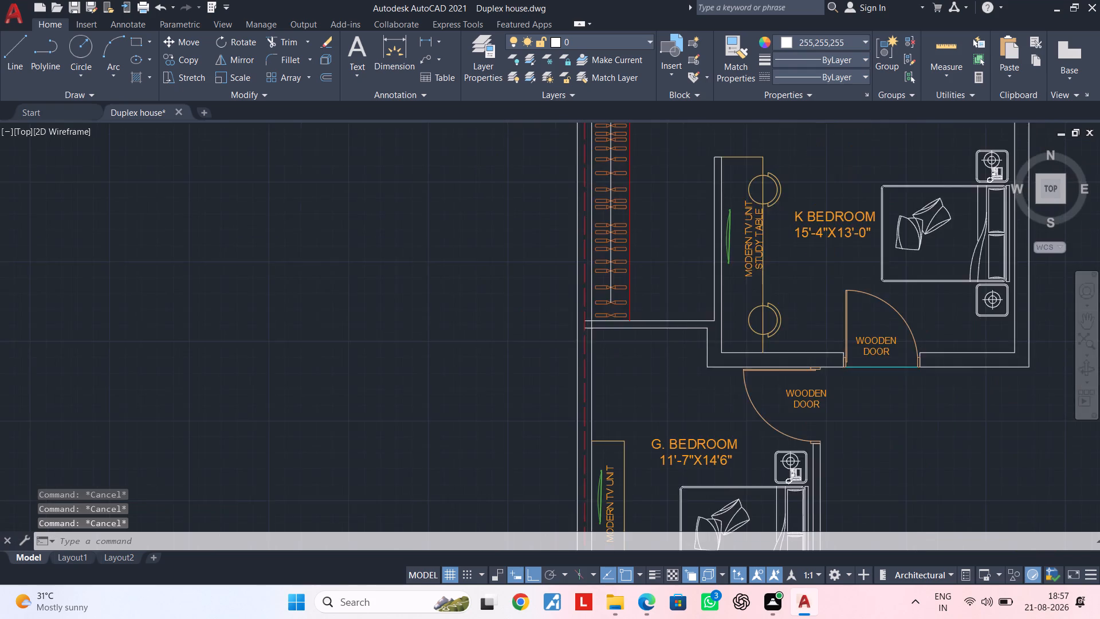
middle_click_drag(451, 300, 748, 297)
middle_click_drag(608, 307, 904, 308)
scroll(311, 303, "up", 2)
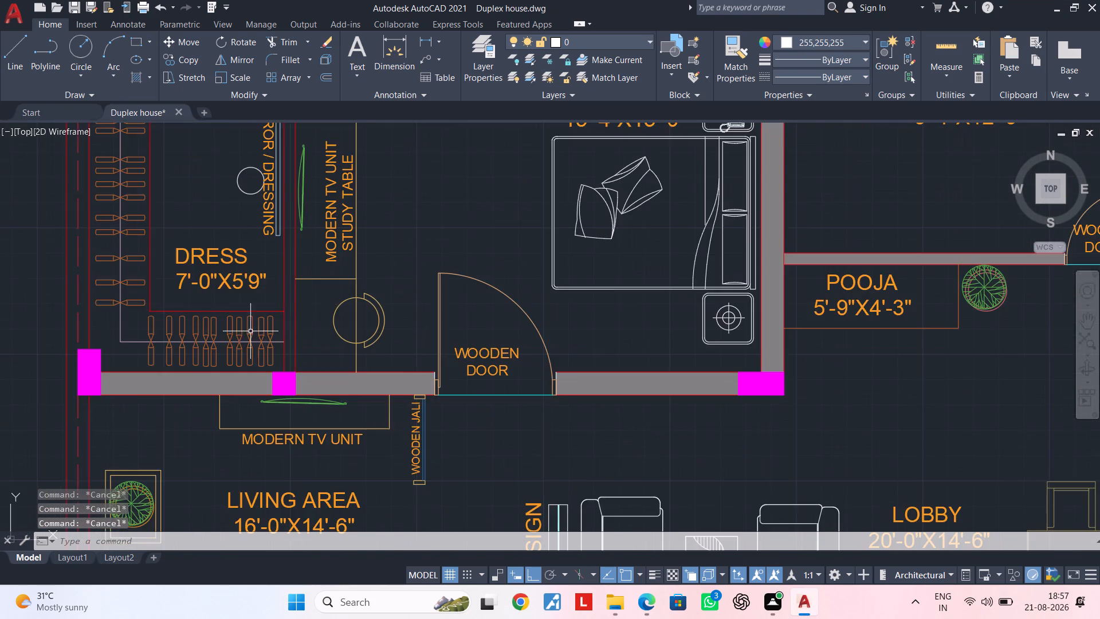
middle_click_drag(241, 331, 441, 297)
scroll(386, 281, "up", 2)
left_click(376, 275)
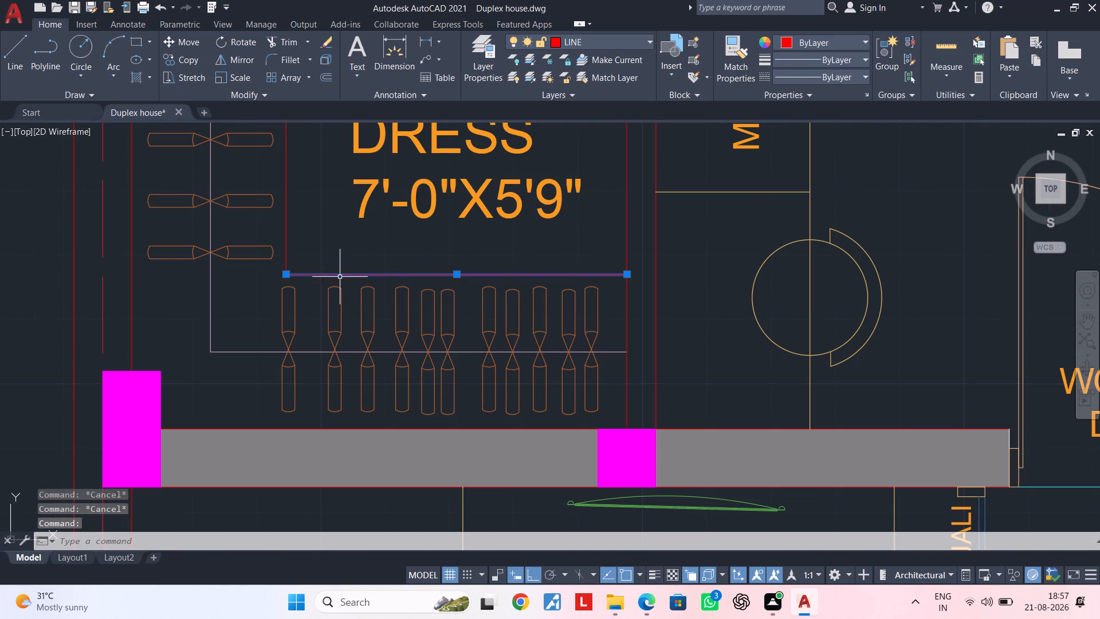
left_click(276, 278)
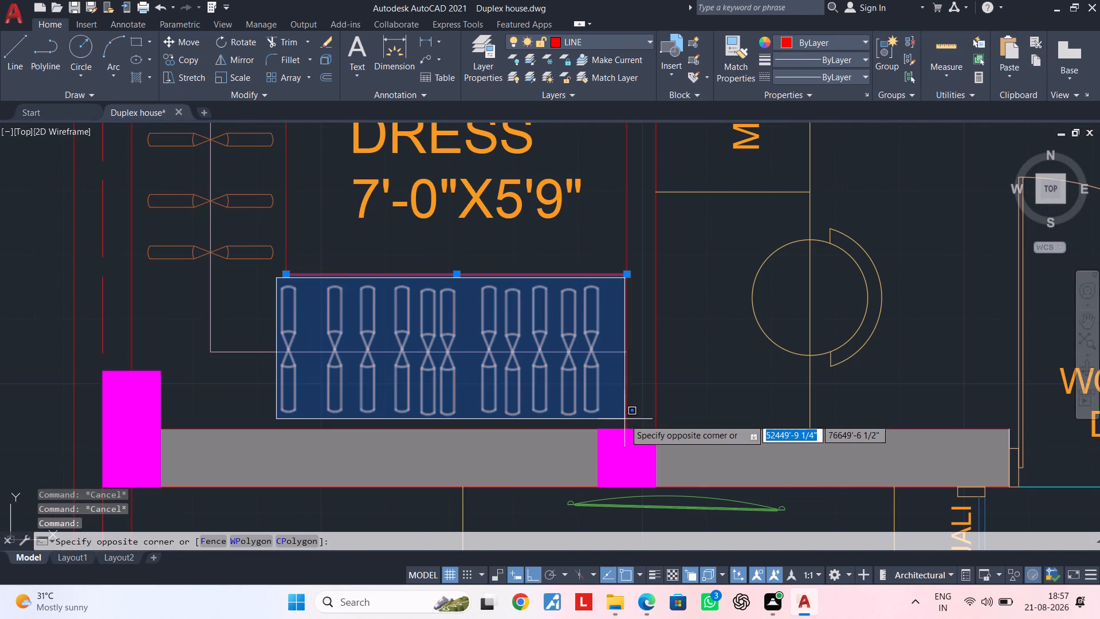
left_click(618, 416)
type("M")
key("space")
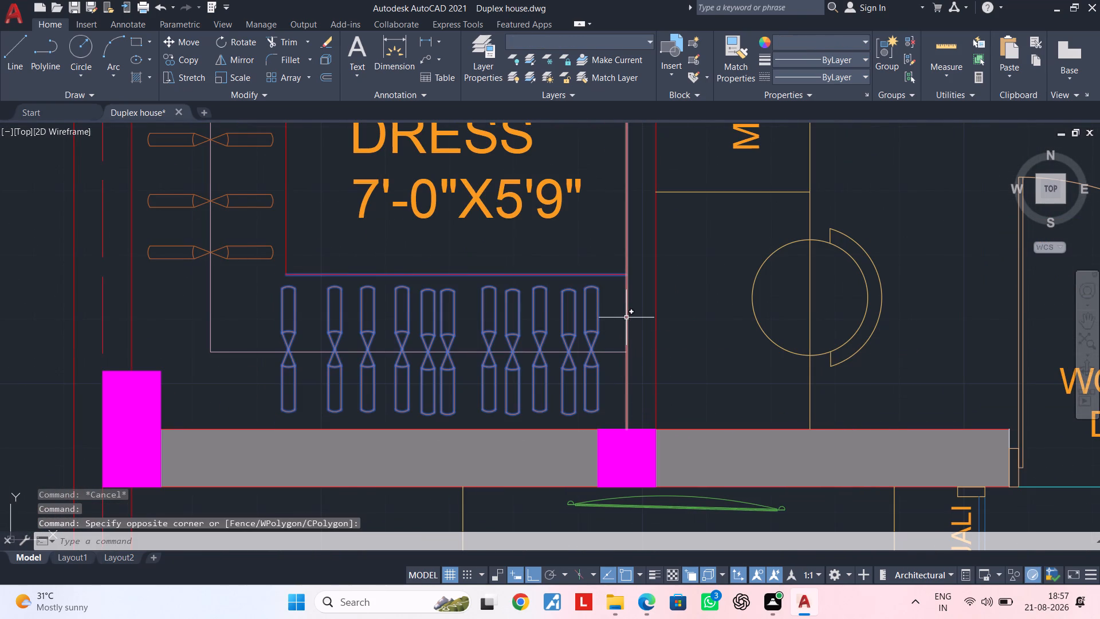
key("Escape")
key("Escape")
Copy the original dress's short hanger row and its red front line to the new dress space, ending against the TV unit wall.
left_click(267, 273)
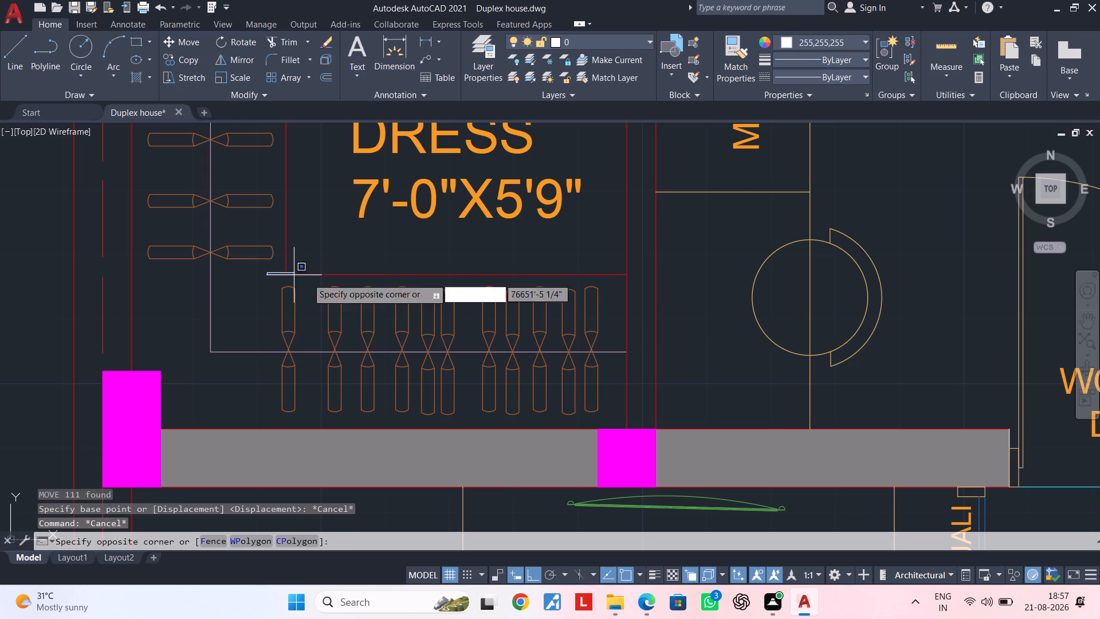
left_click(621, 426)
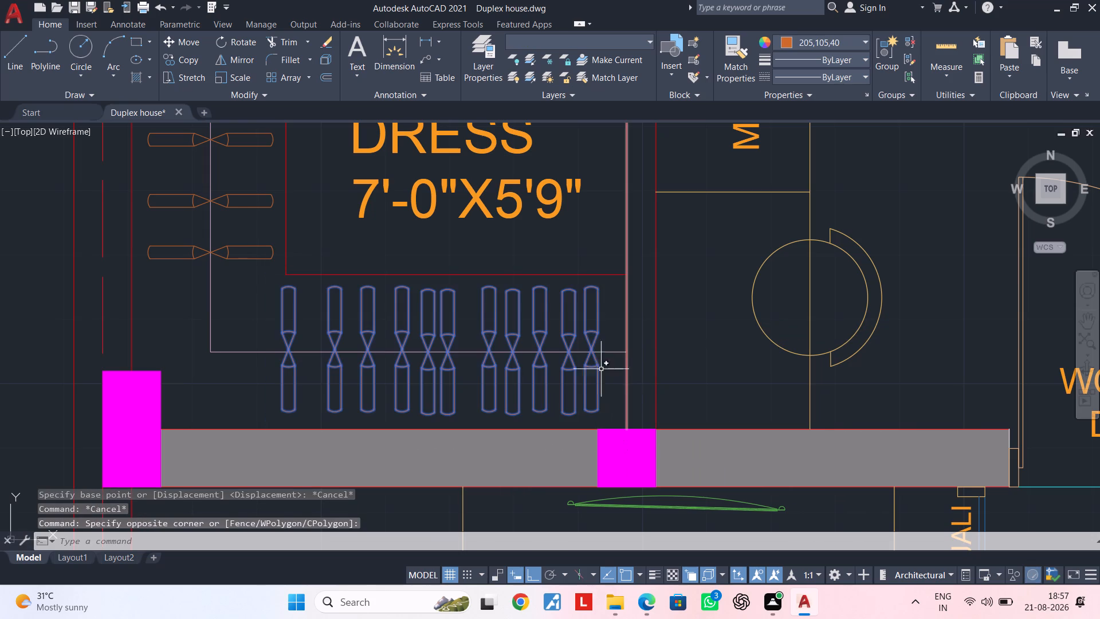
left_click(565, 275)
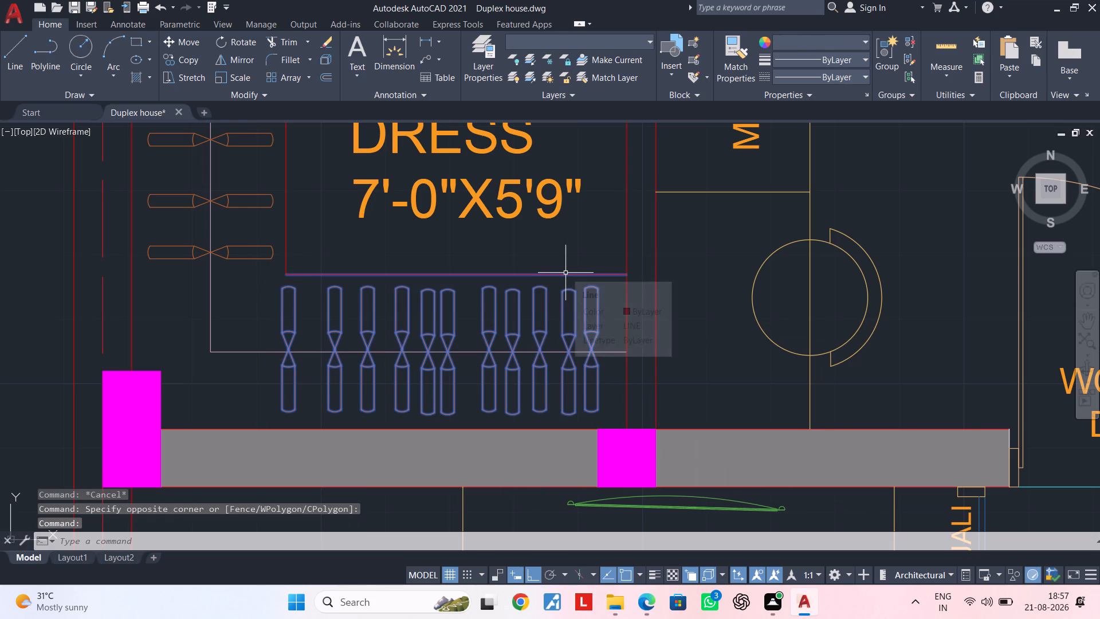
type("CO")
key("space")
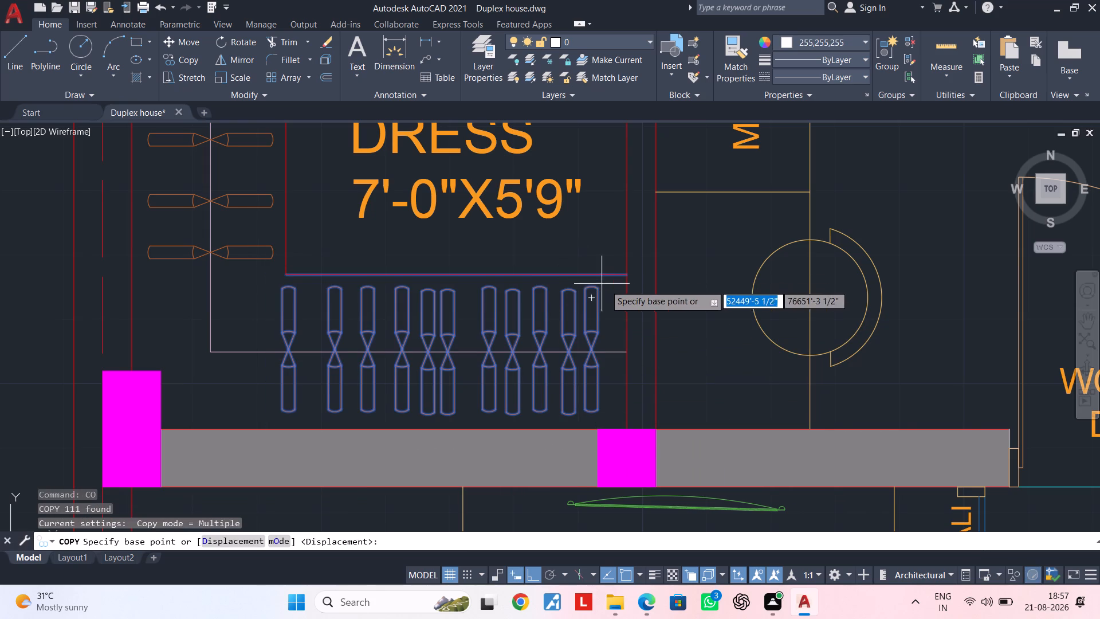
left_click(626, 276)
scroll(886, 324, "down", 2)
middle_click_drag(952, 322, 339, 321)
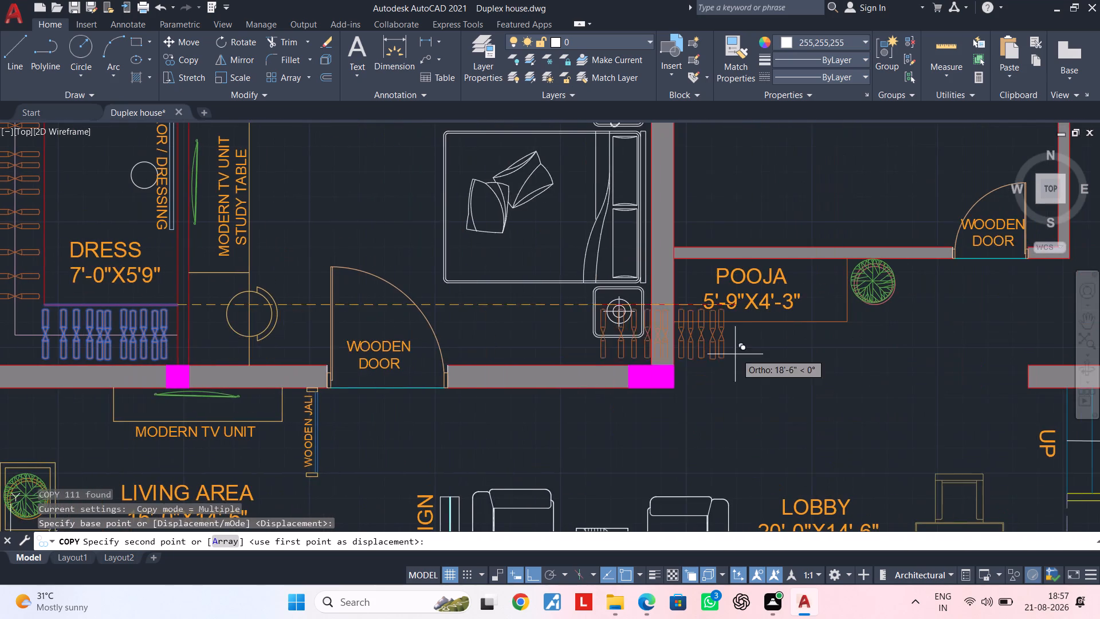
scroll(742, 352, "down", 1)
middle_click_drag(612, 351, 33, 351)
middle_click_drag(697, 348, 0, 348)
scroll(652, 322, "up", 1)
left_click(528, 573)
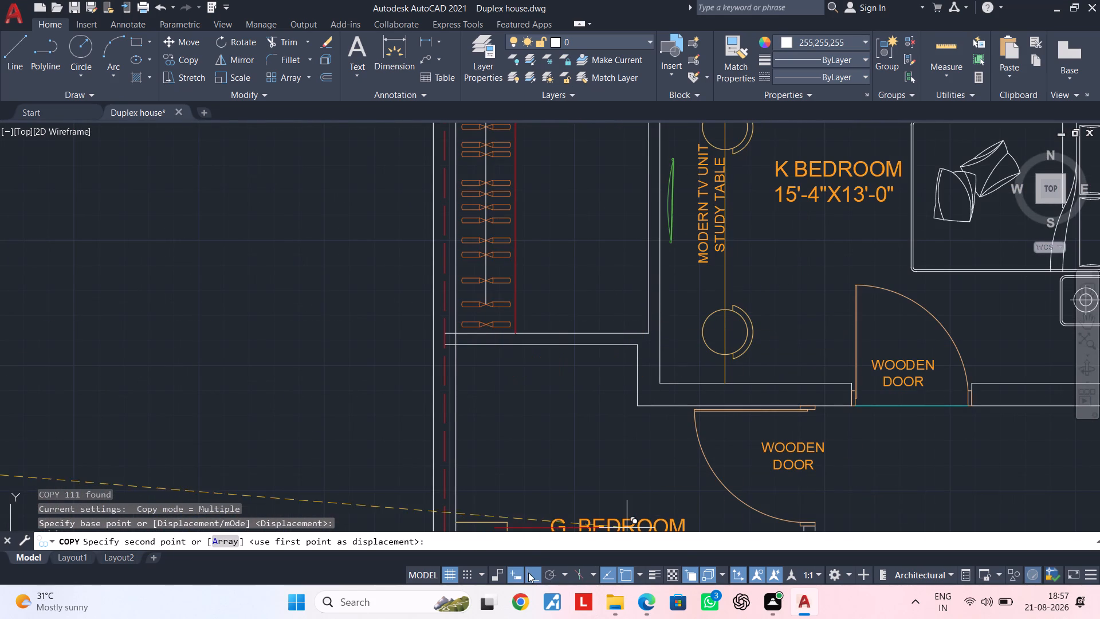
scroll(628, 299, "up", 1)
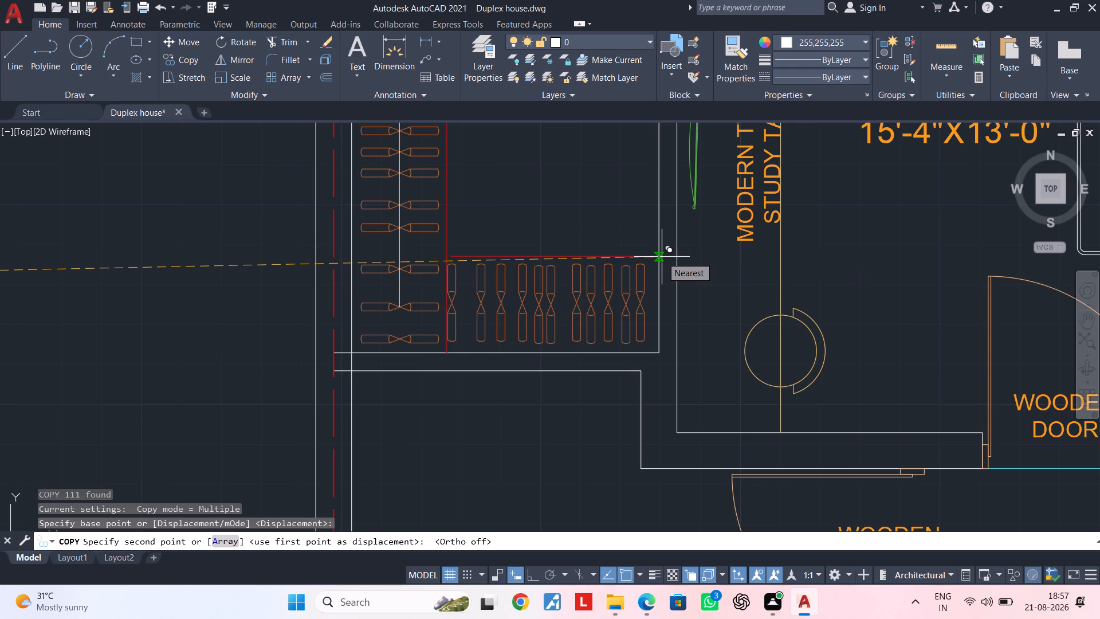
left_click(662, 257)
key("Escape")
key("Escape")
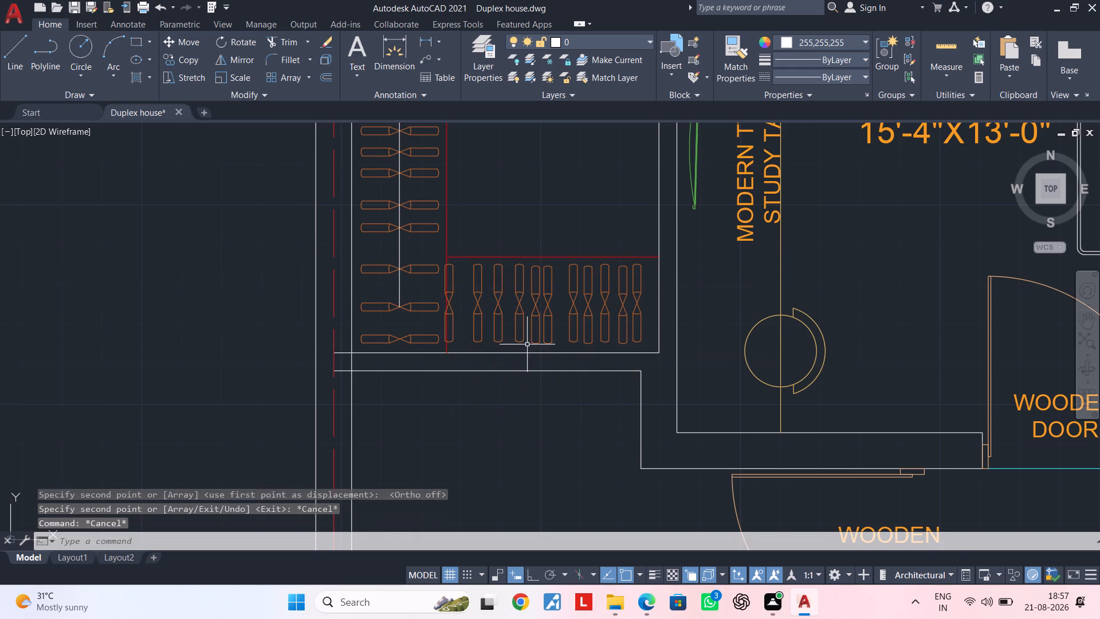
Trim the long wardrobe's red front line where it runs into the copied short hanger row.
middle_click_drag(528, 344, 603, 332)
key("Escape")
scroll(552, 316, "up", 1)
middle_click_drag(540, 316, 572, 362)
key("Escape")
key("Escape")
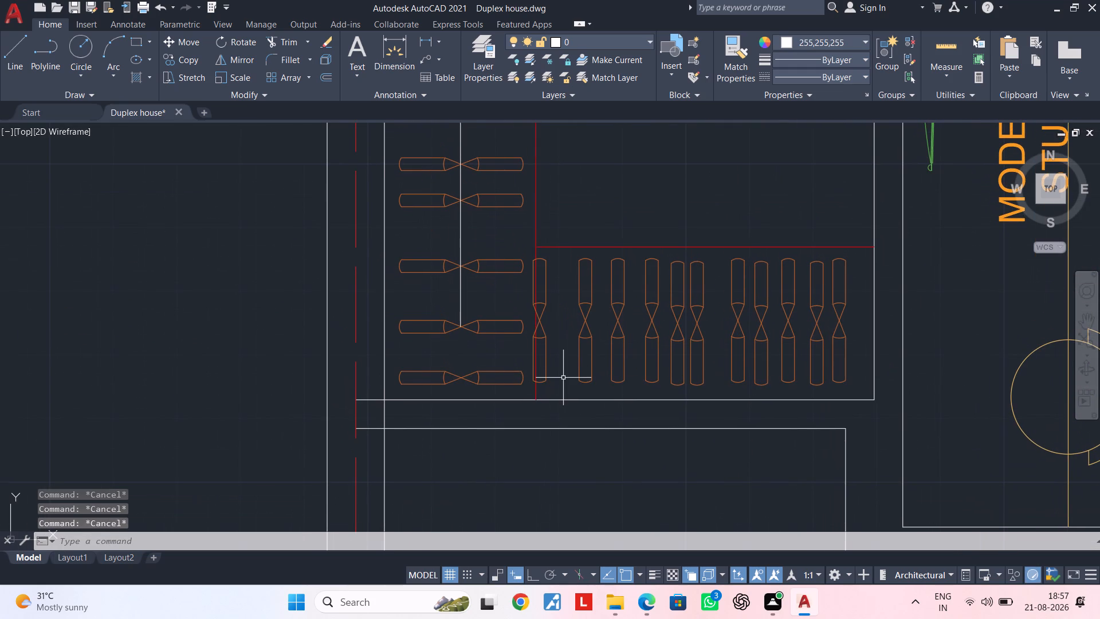
type("TR")
key("space")
left_click(535, 390)
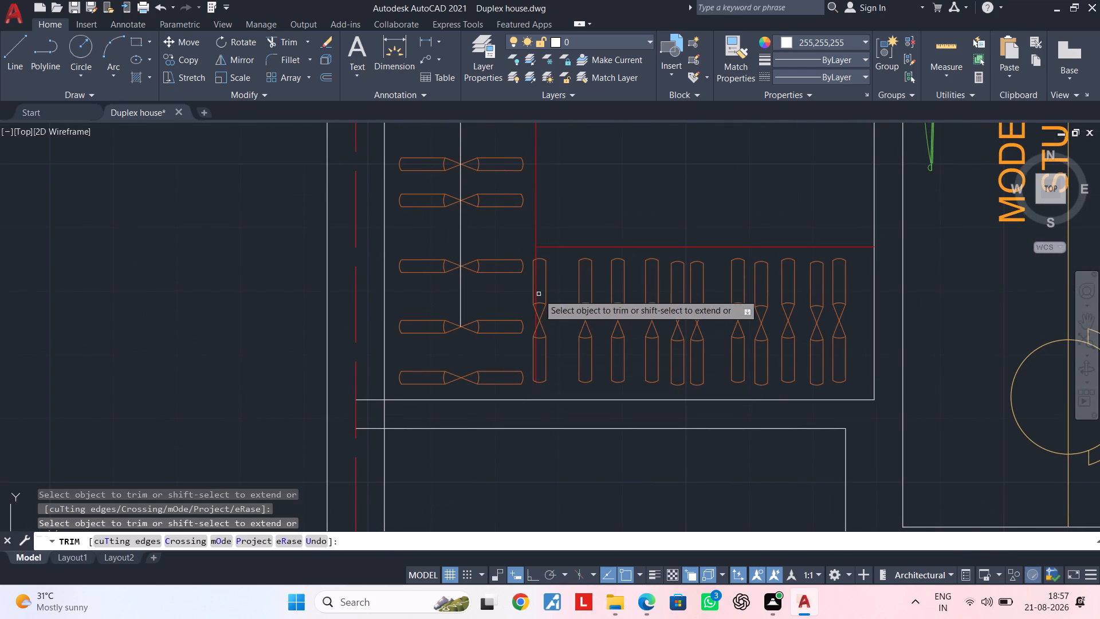
scroll(538, 256, "up", 2)
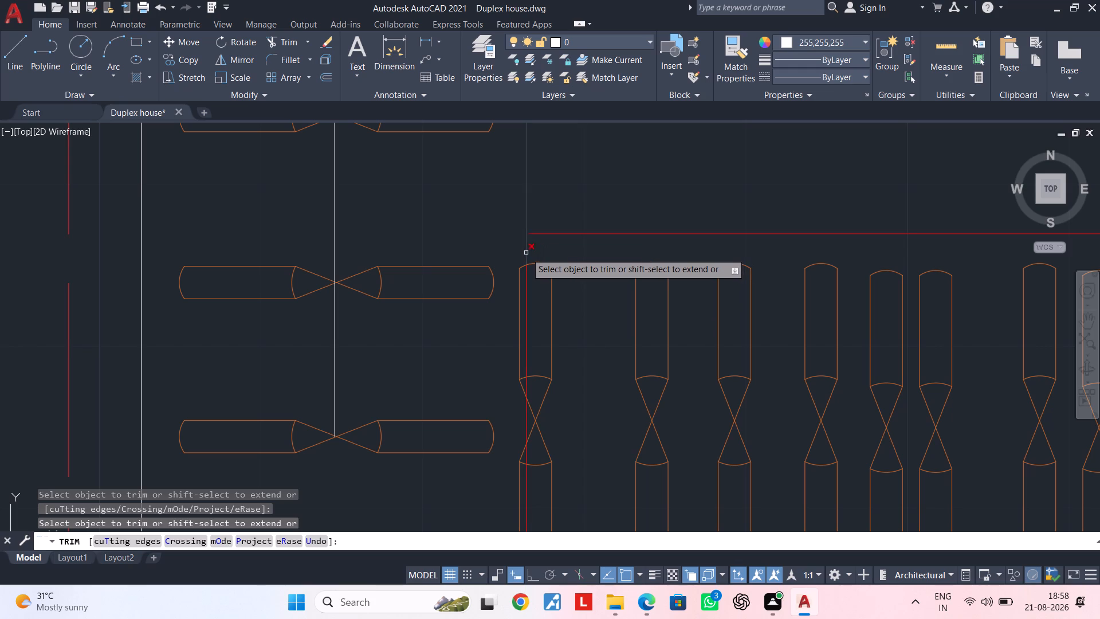
left_click(526, 253)
key("Escape")
scroll(528, 301, "down", 2)
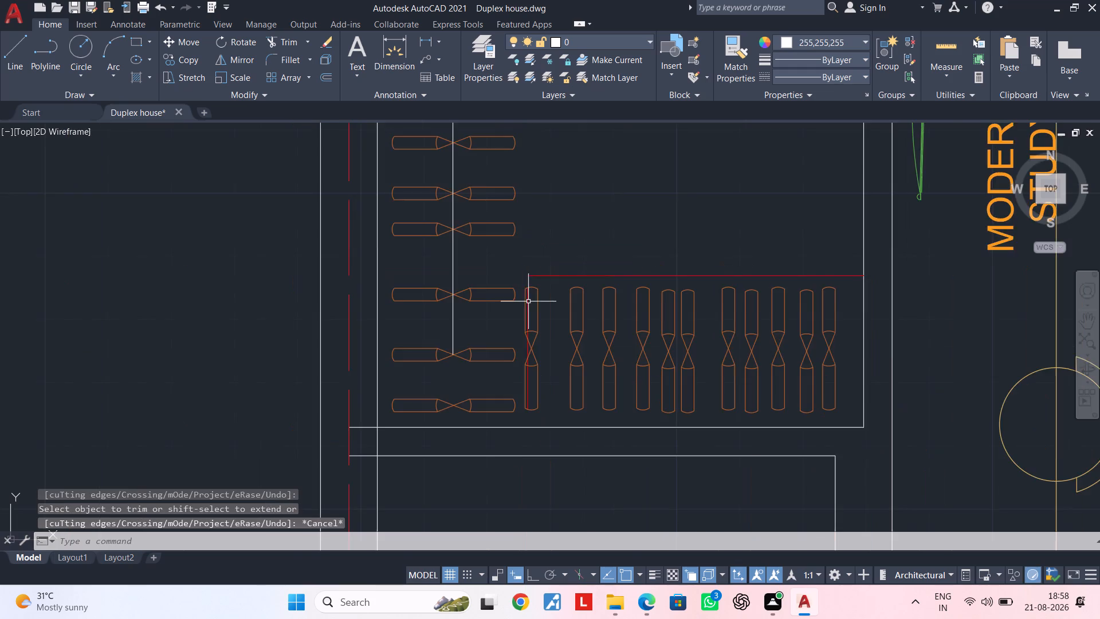
scroll(528, 301, "down", 1)
middle_click_drag(528, 304, 528, 394)
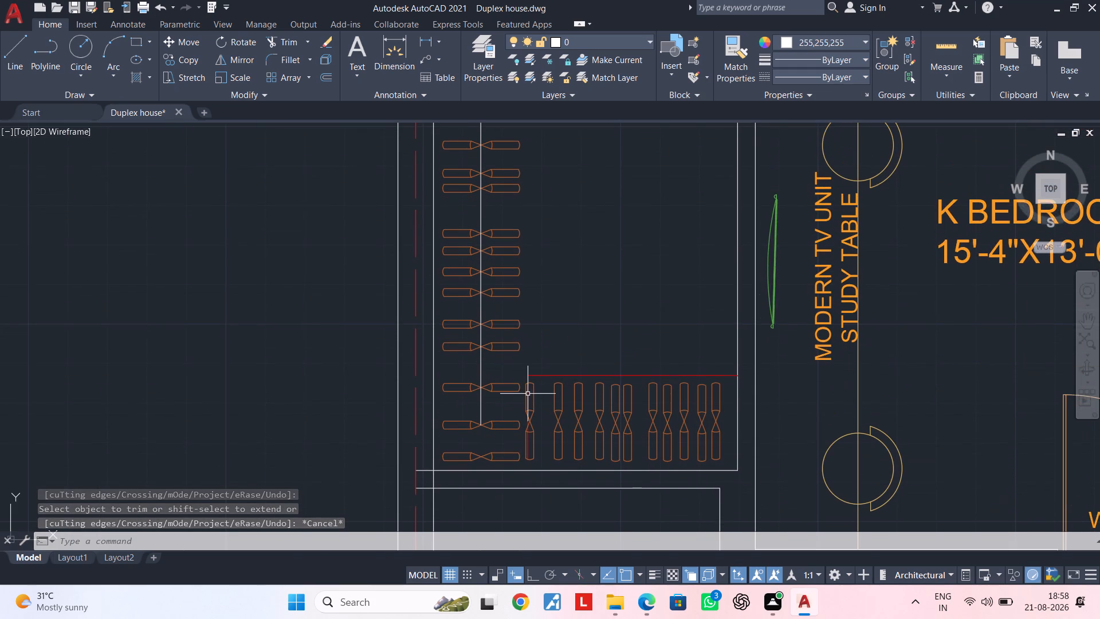
Undo the last trim of the long wardrobe's red front line.
key("ctrl+z")
key("ctrl+z")
key("Escape")
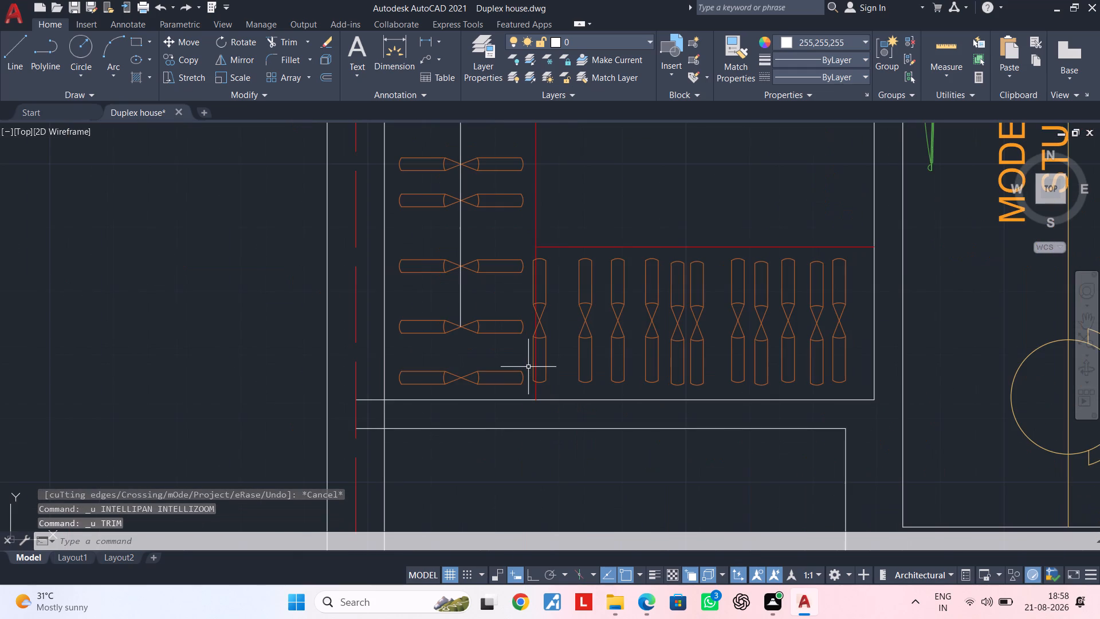
Extend the short hanger row's red front line to meet the long wardrobe's red front line.
scroll(541, 284, "up", 3)
middle_click_drag(552, 263, 548, 336)
key("Escape")
key("Escape")
type("EX")
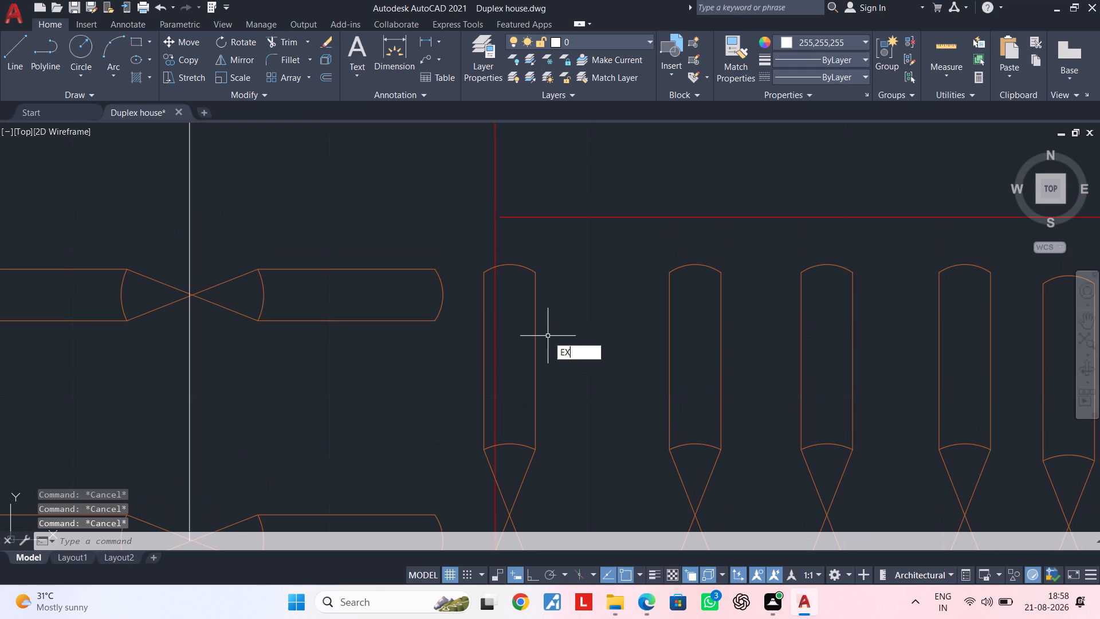
key("space")
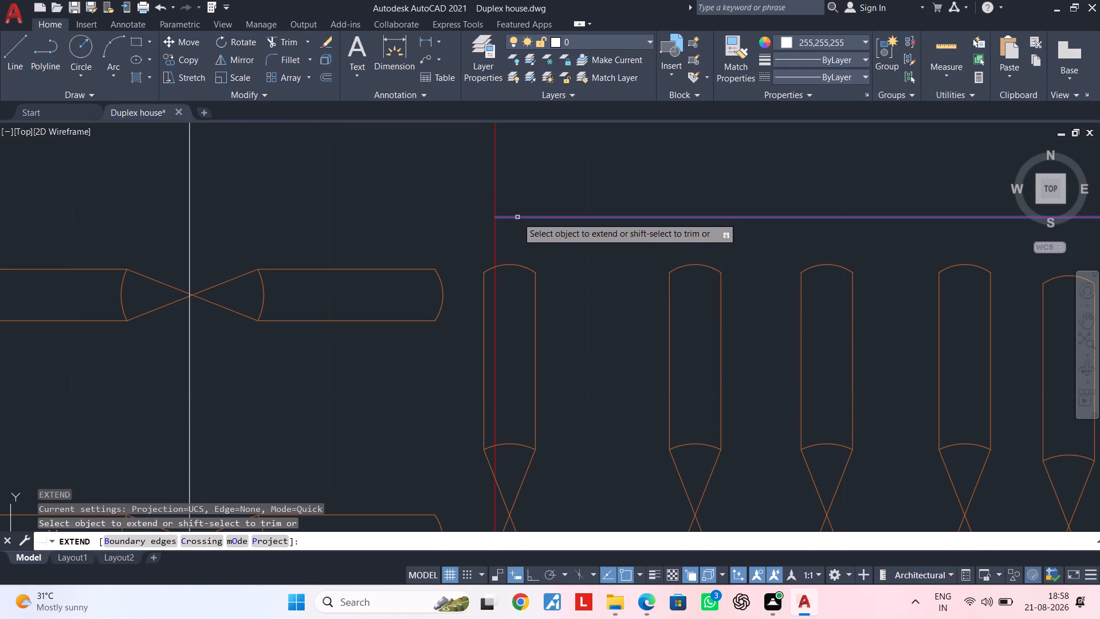
left_click(517, 217)
key("Escape")
key("Escape")
Trim the long wardrobe's red front line at its corner with the short row's front line and delete the leftover piece crossing the first hanger.
type("RT")
key("Escape")
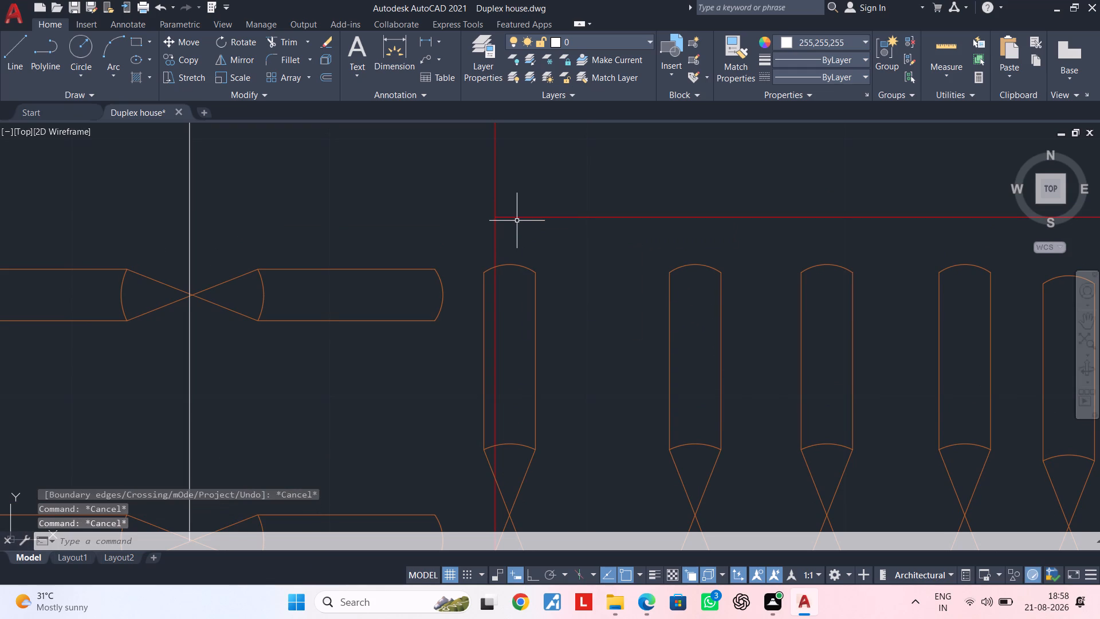
key("Escape")
type("TR")
key("space")
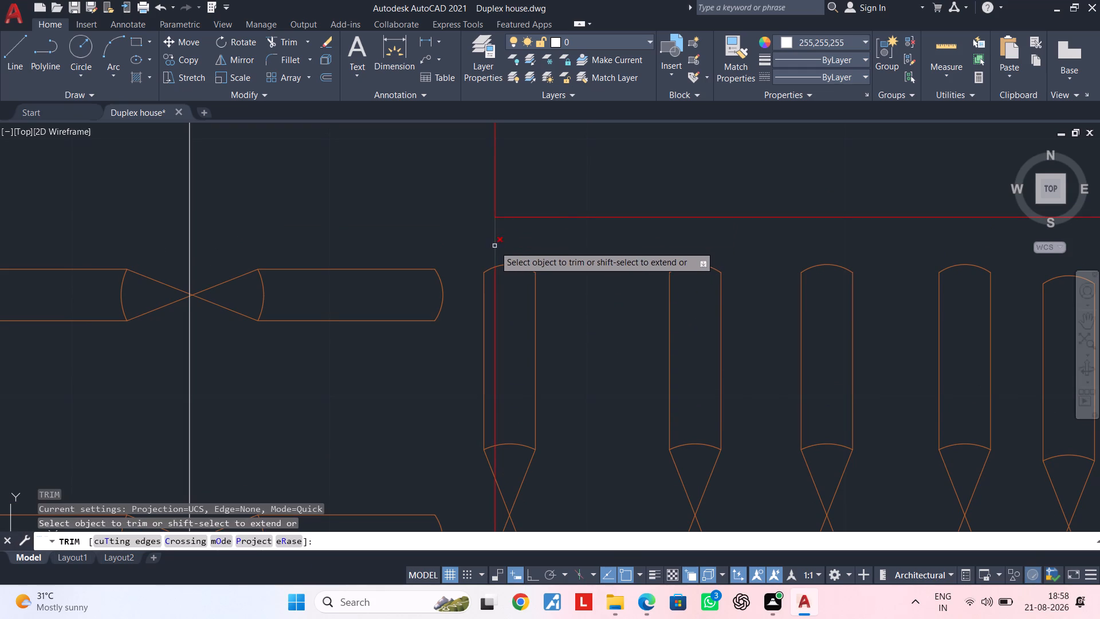
left_click(493, 246)
key("Escape")
key("Escape")
key("Escape")
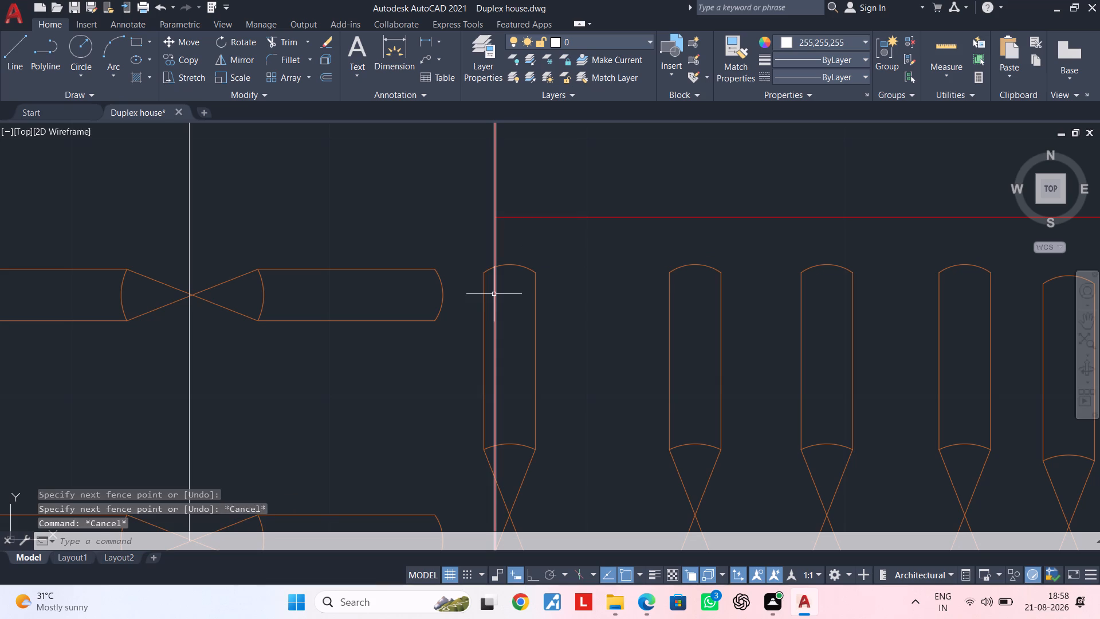
key("Escape")
key("Escape")
type("TR")
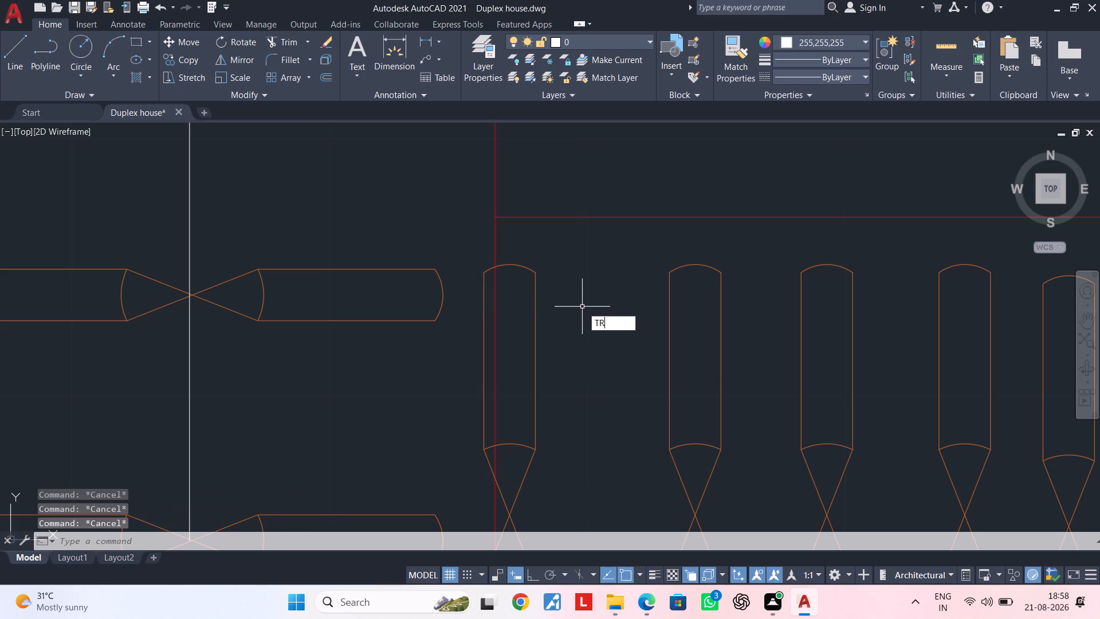
key("space")
left_click(493, 242)
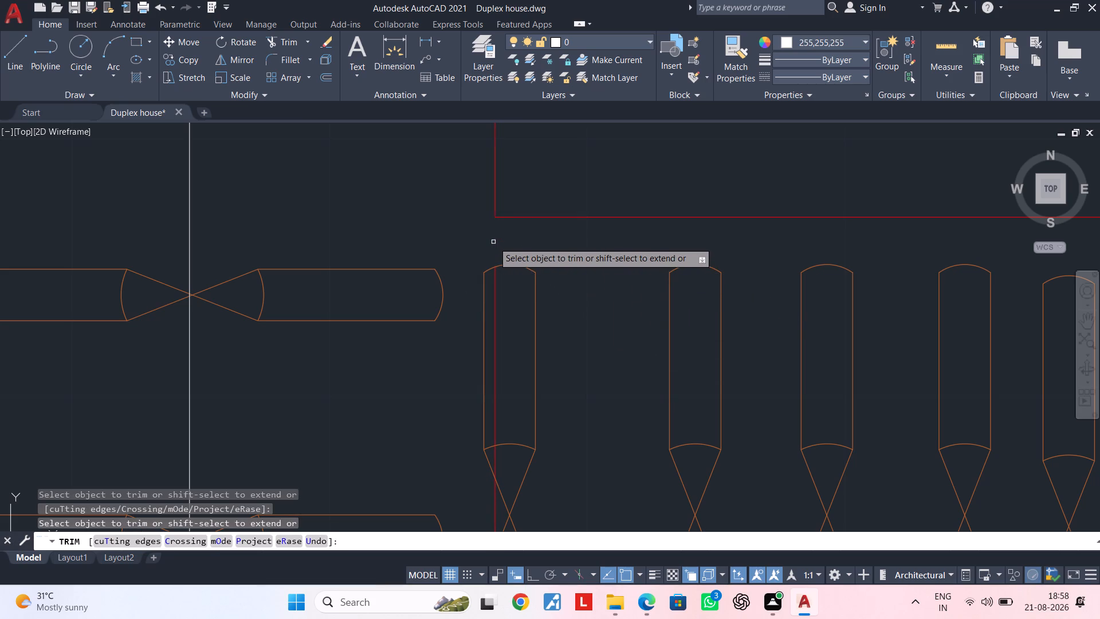
key("Escape")
key("Escape")
key("Escape")
key("t")
key("r")
key("space")
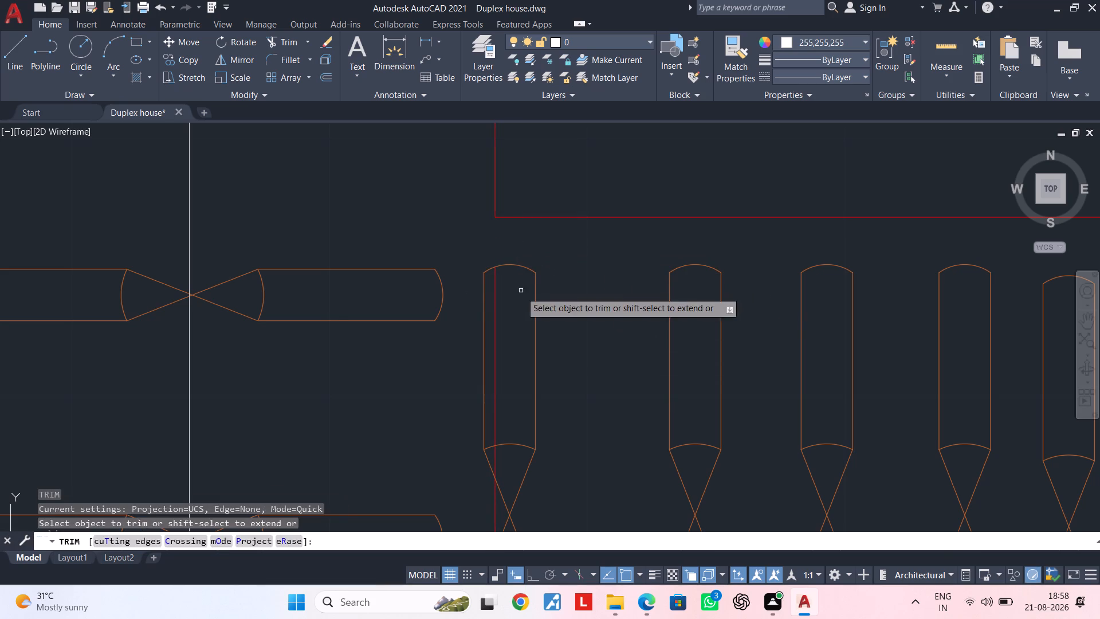
key("Escape")
key("Escape")
left_click(494, 311)
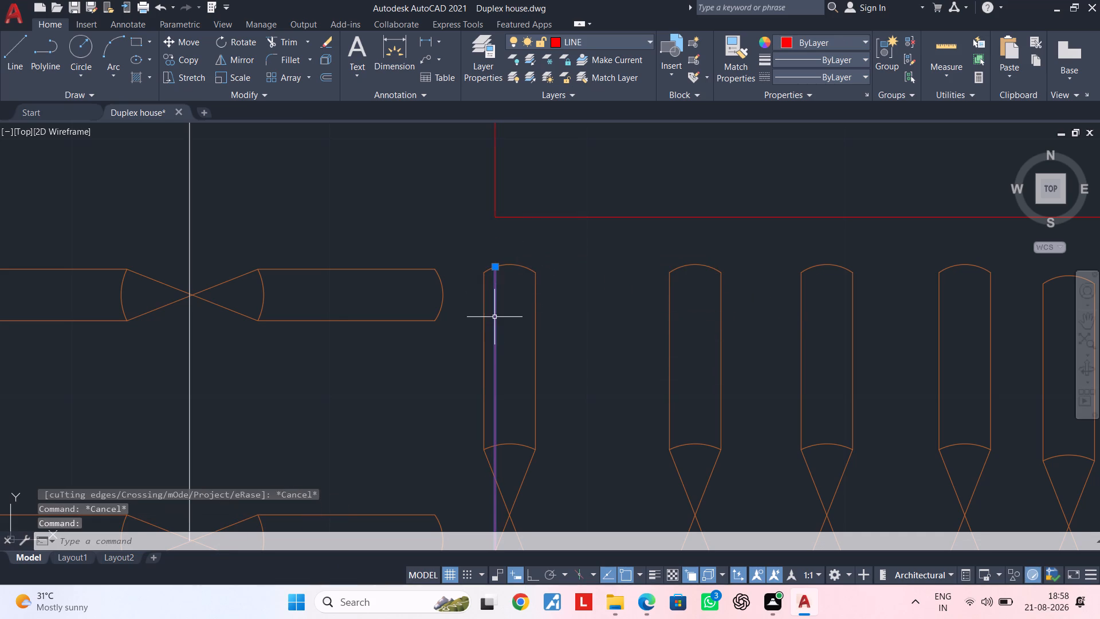
key("Delete")
middle_click_drag(494, 327, 497, 384)
key("Escape")
key("Escape")
key("Escape")
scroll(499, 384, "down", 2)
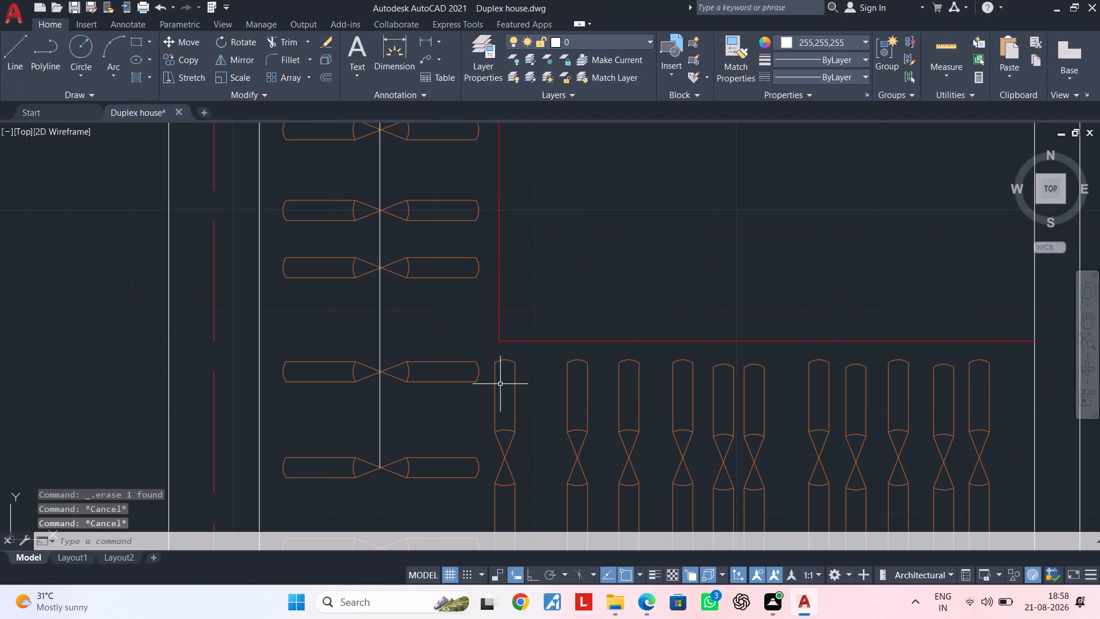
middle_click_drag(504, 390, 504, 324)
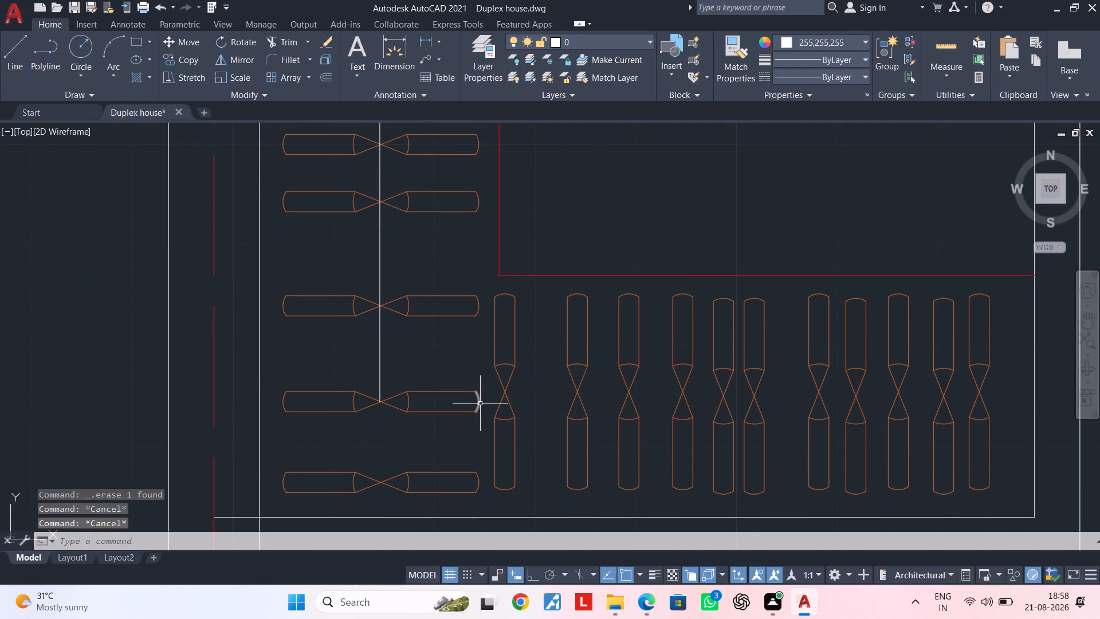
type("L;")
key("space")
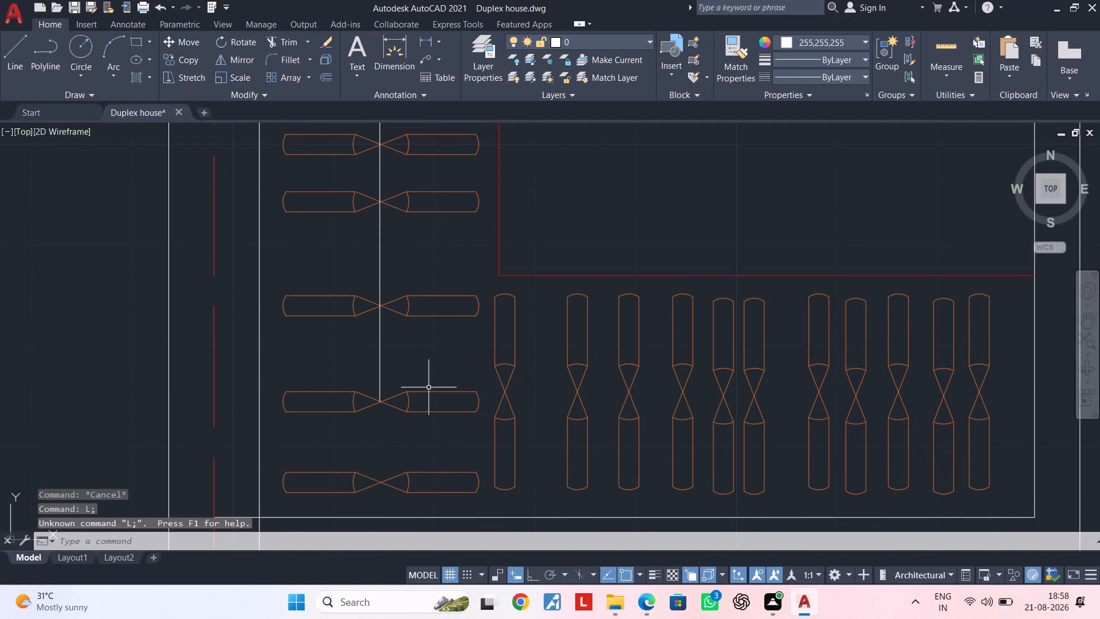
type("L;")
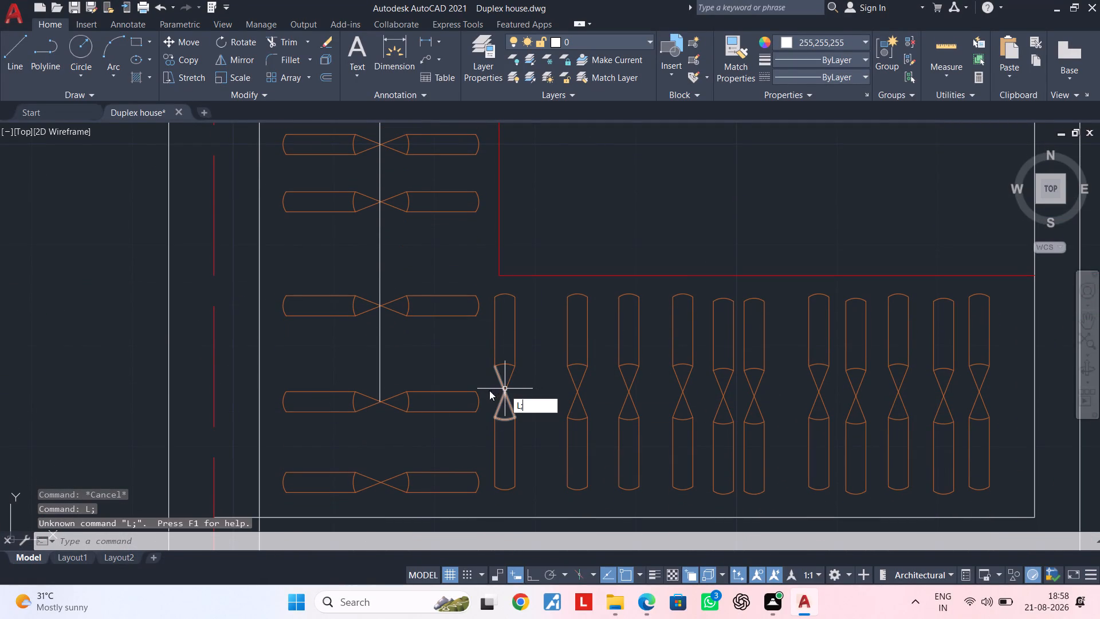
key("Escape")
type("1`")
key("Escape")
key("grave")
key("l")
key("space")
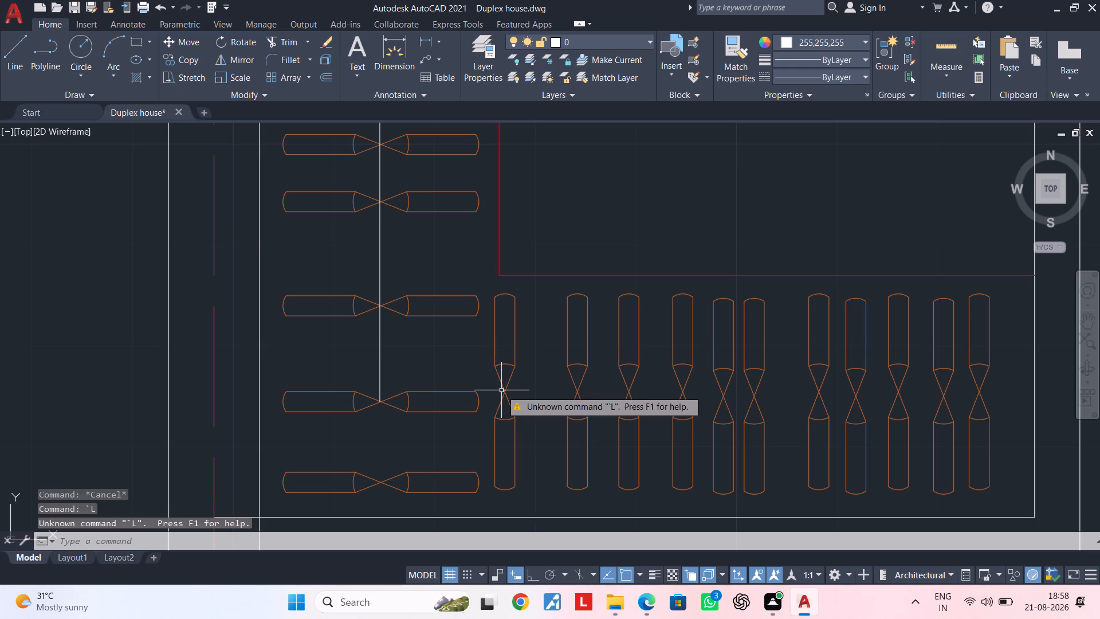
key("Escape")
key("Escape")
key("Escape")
Draw a straight rod line about 4'-4 1/2" long through the short hanger row's centres, from its first hanger to the TV unit wall.
key("l")
key("space")
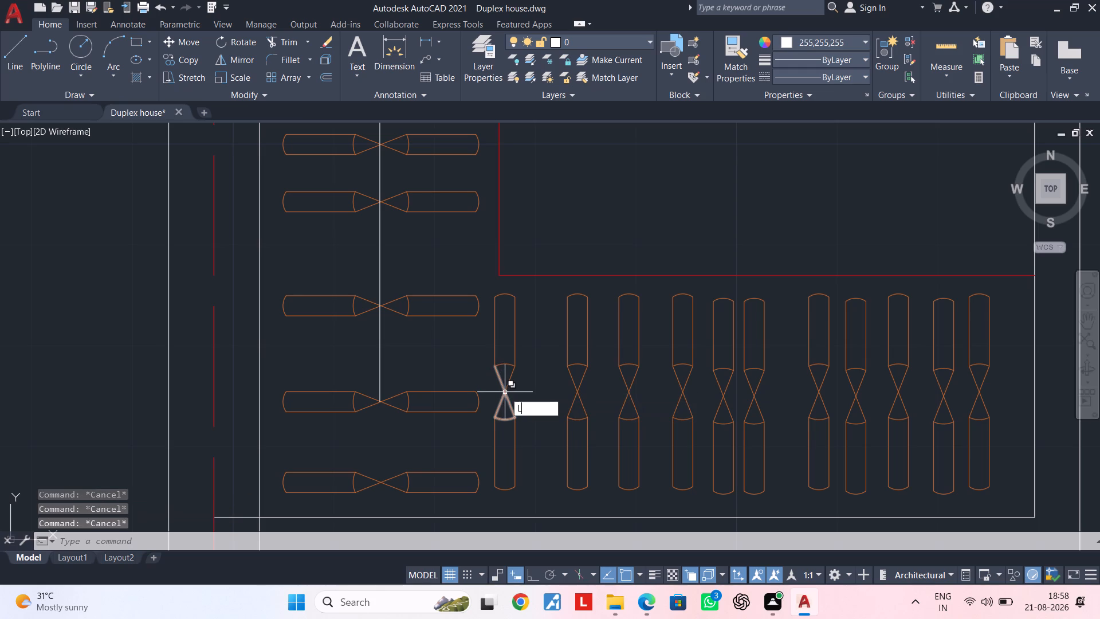
left_click(505, 393)
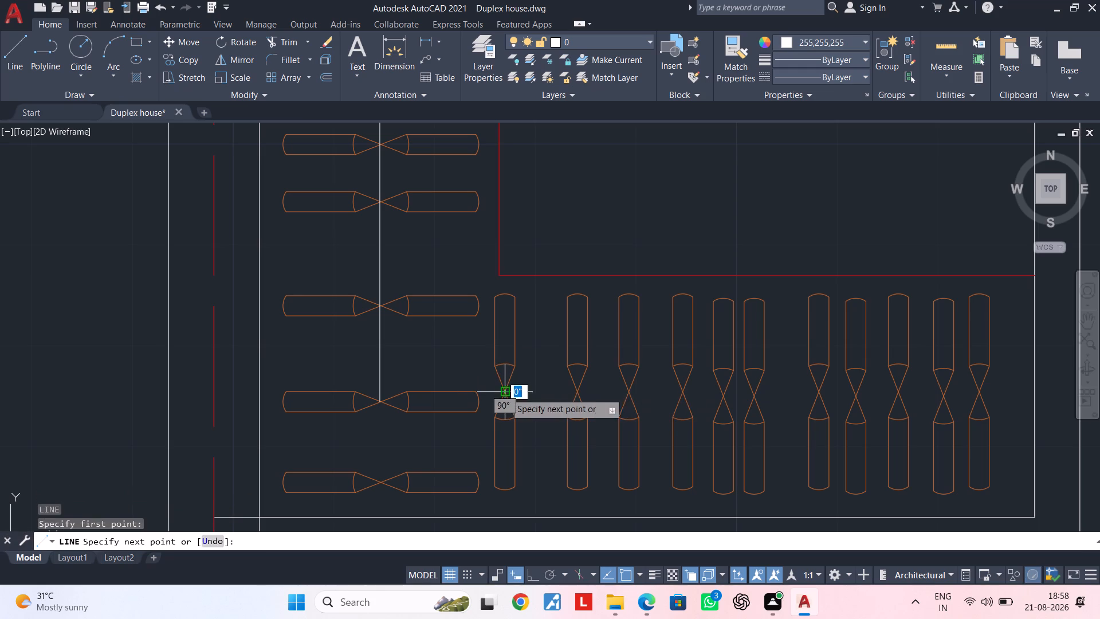
middle_click_drag(968, 395, 868, 395)
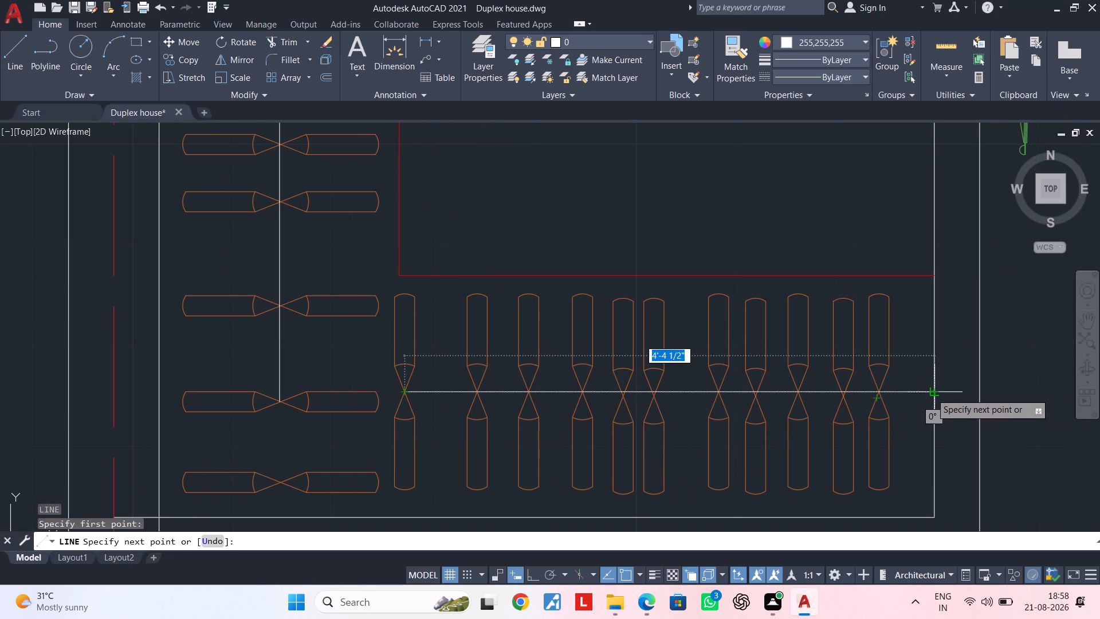
left_click(931, 393)
key("Escape")
middle_click_drag(767, 403, 906, 405)
key("Escape")
key("Escape")
Join the long and short hanger rod lines into a square corner with a zero-radius Fillet.
middle_click_drag(615, 398, 710, 394)
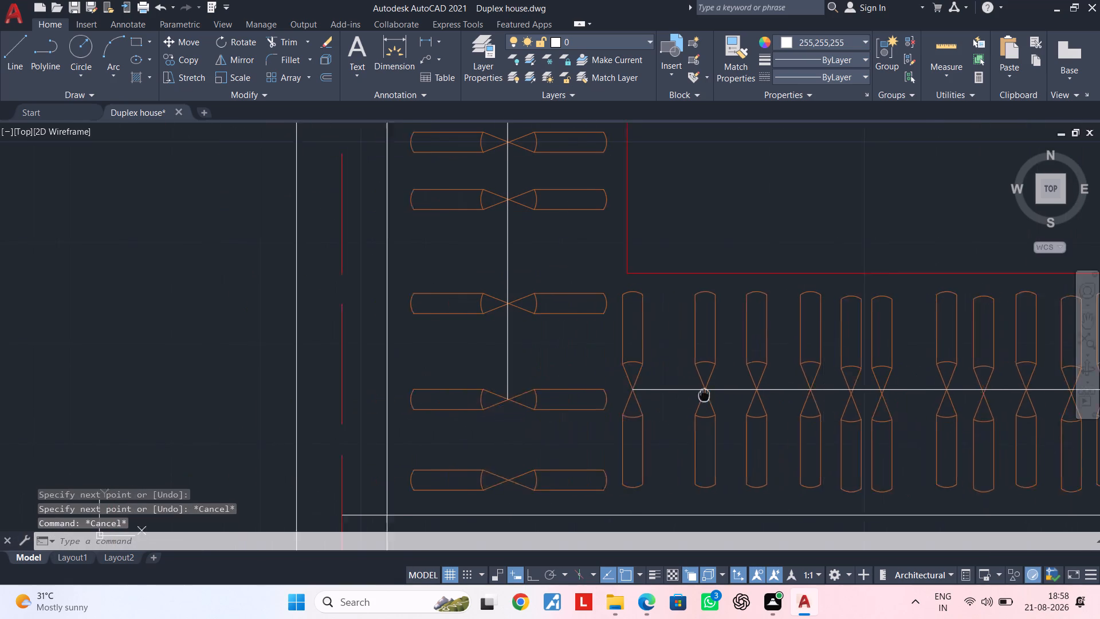
middle_click_drag(710, 394, 723, 393)
key("Escape")
key("Escape")
key("Escape")
key("Escape")
key("Escape")
type("F")
key("space")
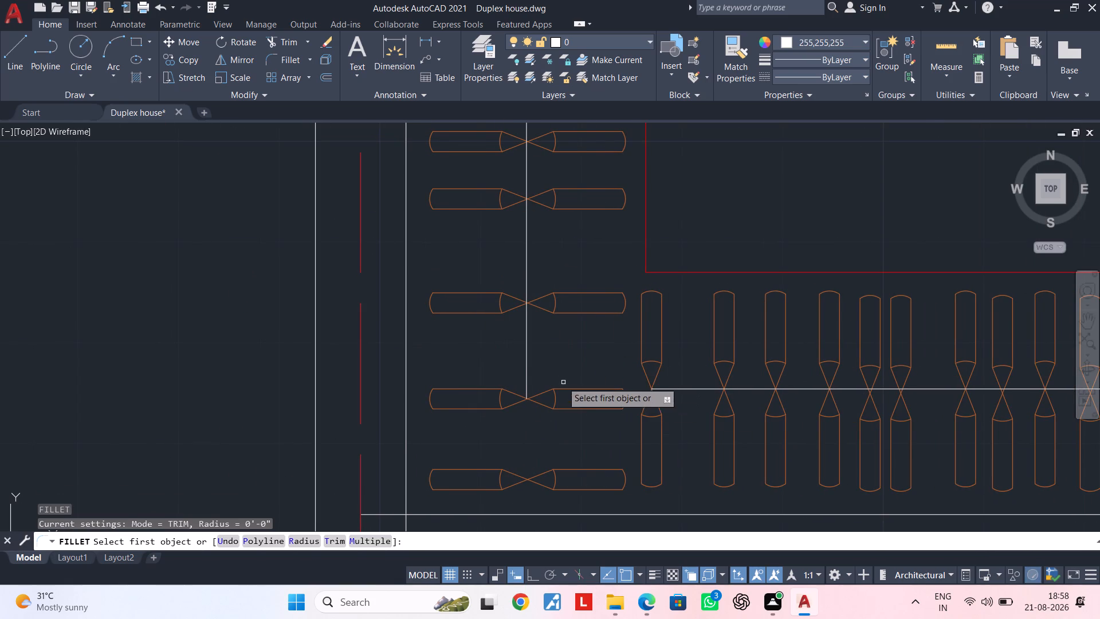
left_click(528, 363)
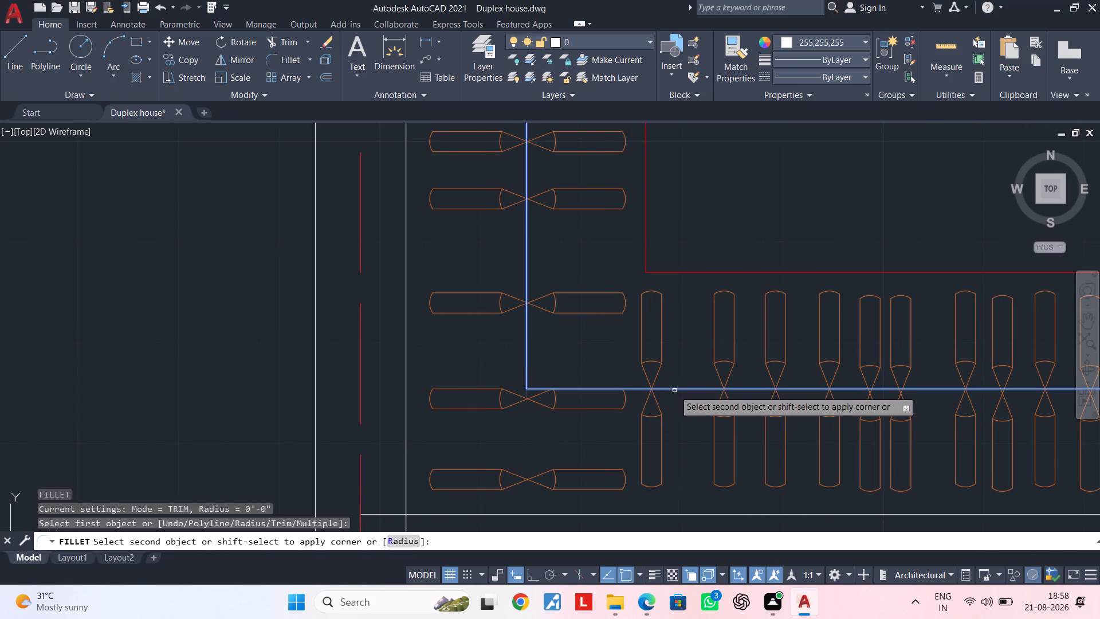
left_click(674, 390)
key("Escape")
key("Escape")
Copy the original dress's mirror/dressing unit, round stool and MIRROR / DRESSING label to the new dress space, alongside the TV unit wall.
scroll(674, 394, "down", 3)
middle_click_drag(674, 395, 567, 397)
key("Escape")
middle_click_drag(567, 399, 700, 399)
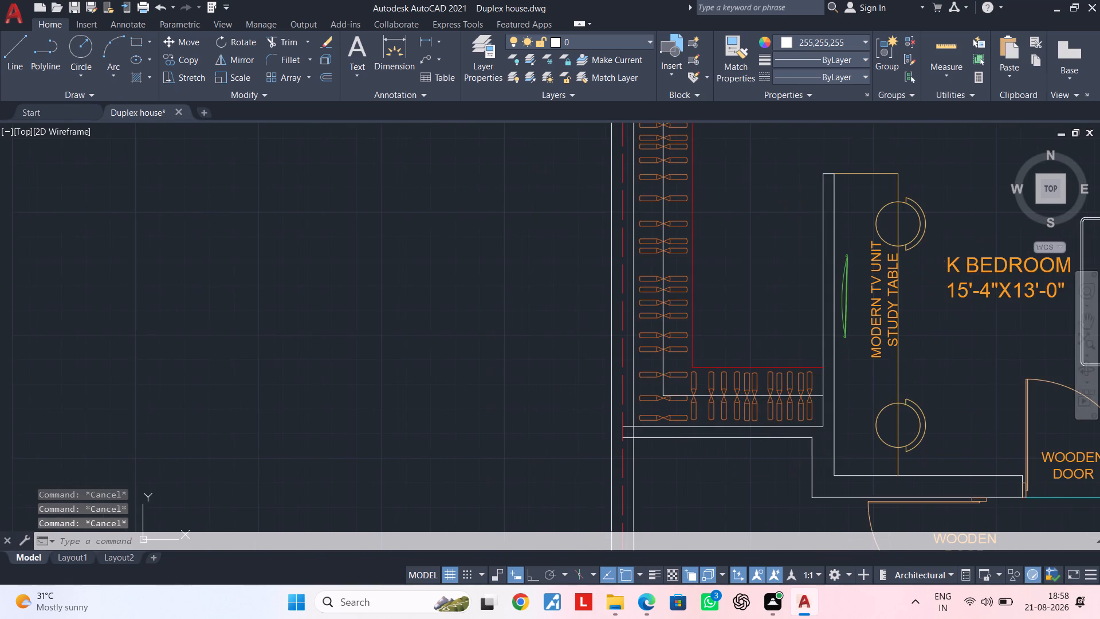
scroll(700, 399, "down", 1)
middle_click_drag(700, 399, 568, 376)
key("Escape")
middle_click_drag(581, 386, 569, 335)
key("Escape")
middle_click_drag(582, 378, 583, 363)
key("Escape")
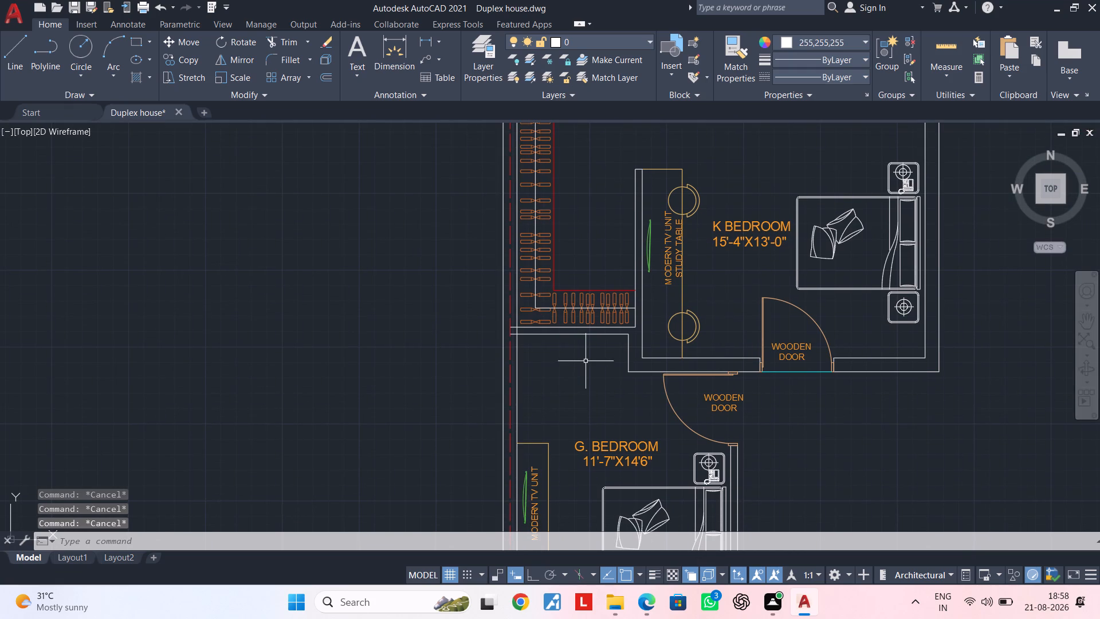
scroll(586, 361, "down", 1)
middle_click_drag(584, 361, 465, 361)
middle_click_drag(757, 405, 651, 393)
key("Escape")
key("Escape")
middle_click_drag(649, 393, 730, 393)
key("Escape")
key("Escape")
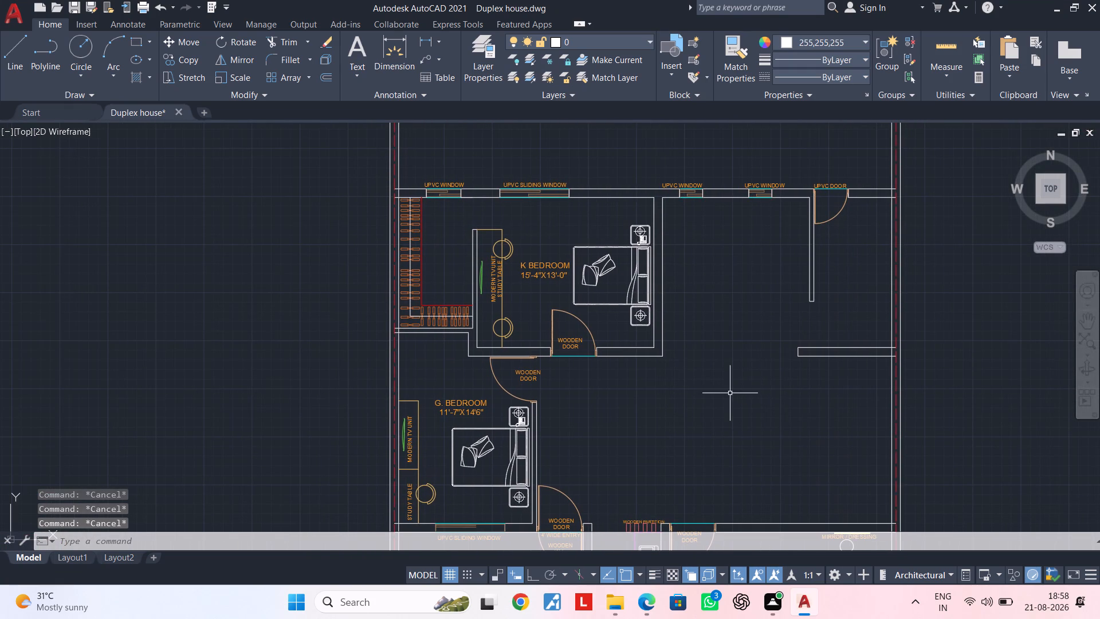
key("Escape")
key("Escape")
middle_click_drag(763, 418, 799, 416)
middle_click_drag(539, 418, 831, 401)
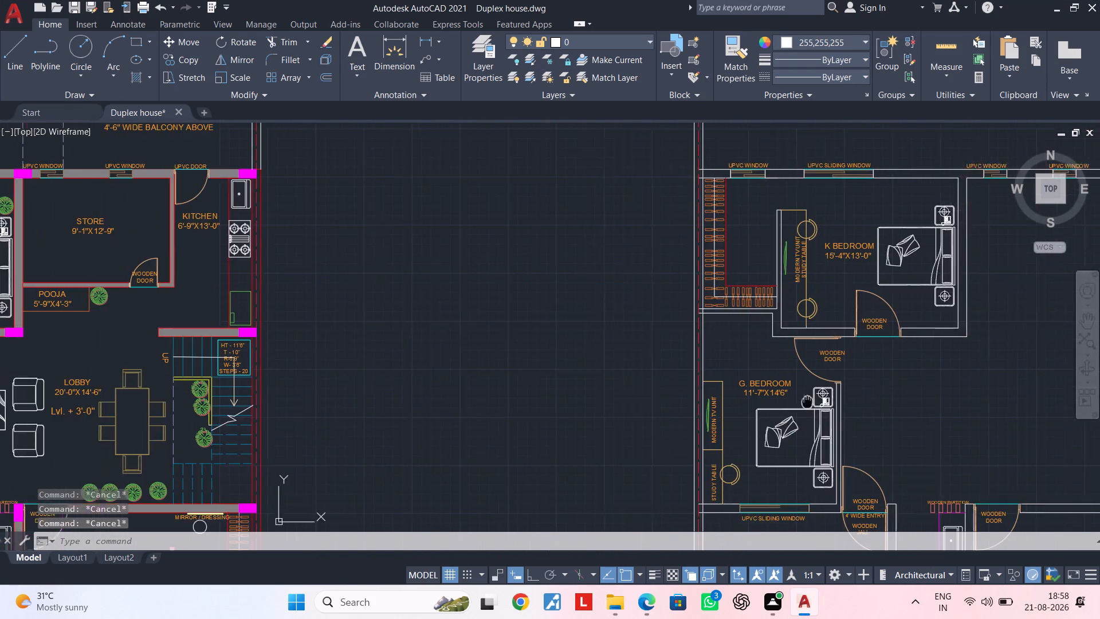
middle_click_drag(831, 401, 882, 401)
middle_click_drag(422, 380, 635, 378)
middle_click_drag(158, 279, 380, 318)
scroll(317, 297, "up", 3)
scroll(371, 299, "up", 1)
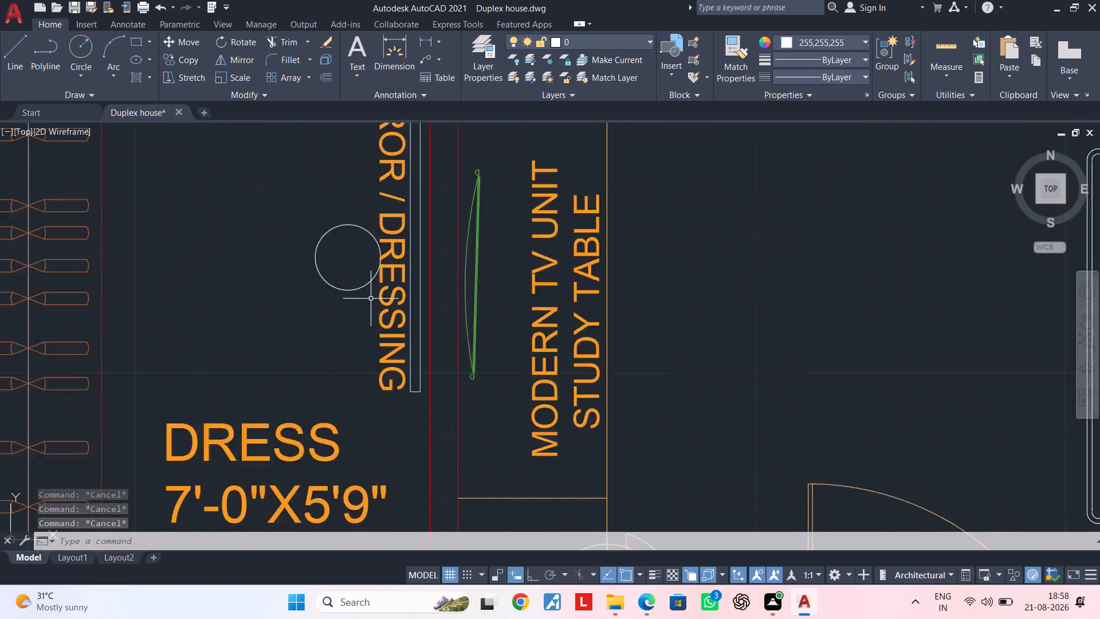
scroll(371, 299, "up", 1)
left_click(451, 298)
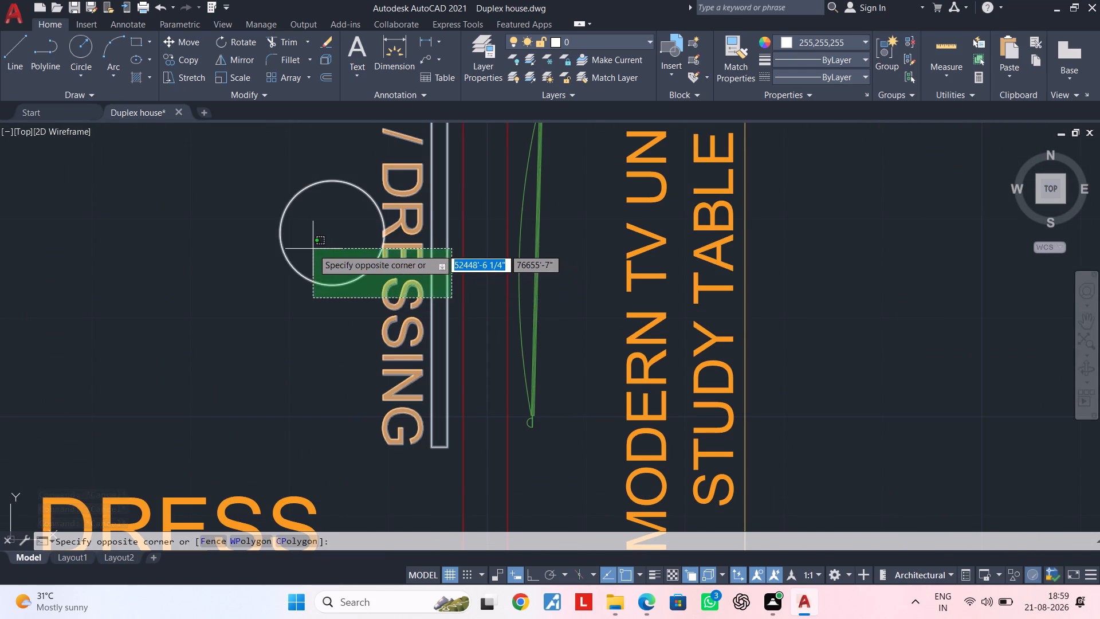
left_click(307, 243)
scroll(339, 283, "down", 2)
middle_click_drag(304, 286, 266, 288)
type("CO")
key("space")
left_click(344, 348)
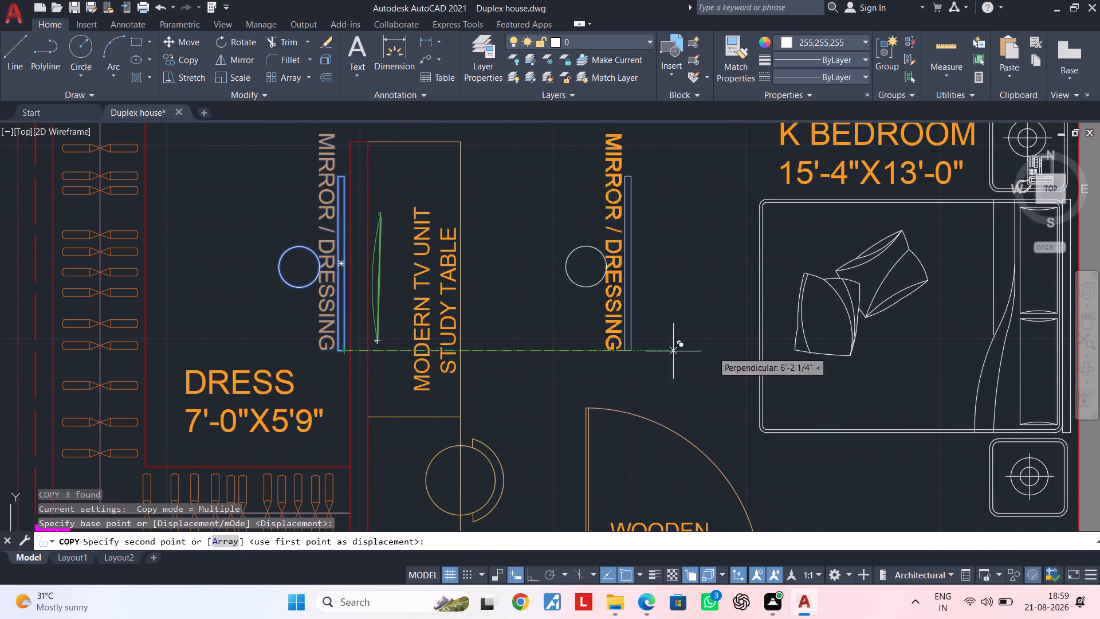
scroll(822, 354, "down", 2)
middle_click_drag(836, 355, 236, 342)
middle_click_drag(620, 354, 49, 348)
middle_click_drag(717, 353, 284, 351)
scroll(496, 327, "up", 3)
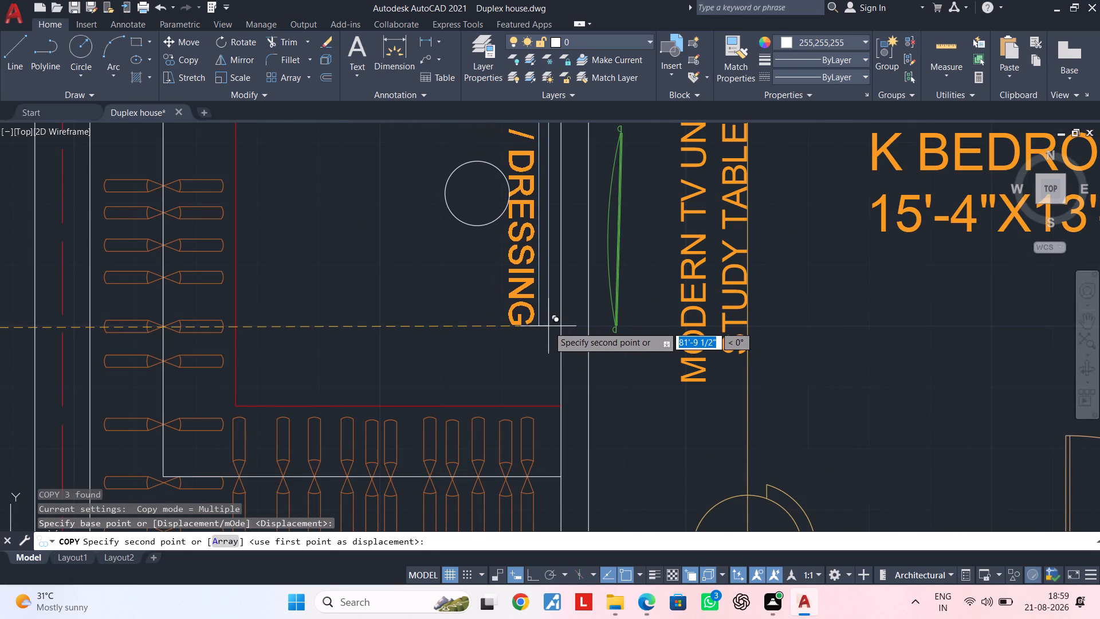
left_click(550, 326)
scroll(548, 332, "down", 2)
key("Escape")
key("Escape")
Compare the new plan's still-empty room beside K BEDROOM with the same area of the original plan.
scroll(614, 355, "down", 1)
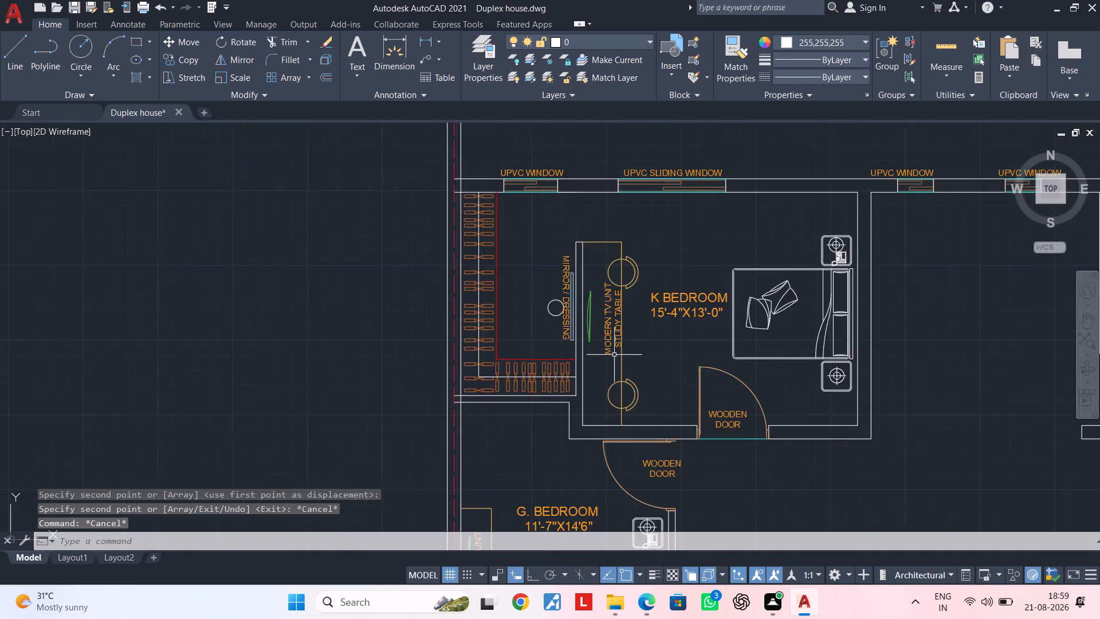
middle_click_drag(615, 355, 388, 358)
middle_click_drag(580, 351, 422, 351)
middle_click_drag(577, 347, 641, 340)
scroll(637, 341, "down", 2)
middle_click_drag(562, 347, 776, 335)
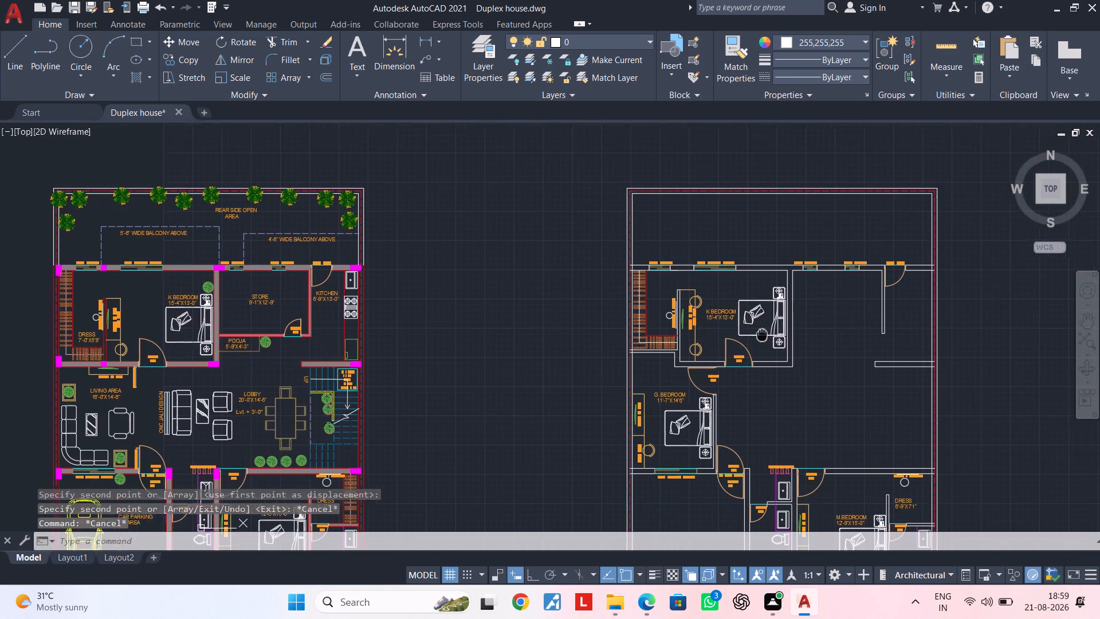
middle_click_drag(776, 335, 778, 335)
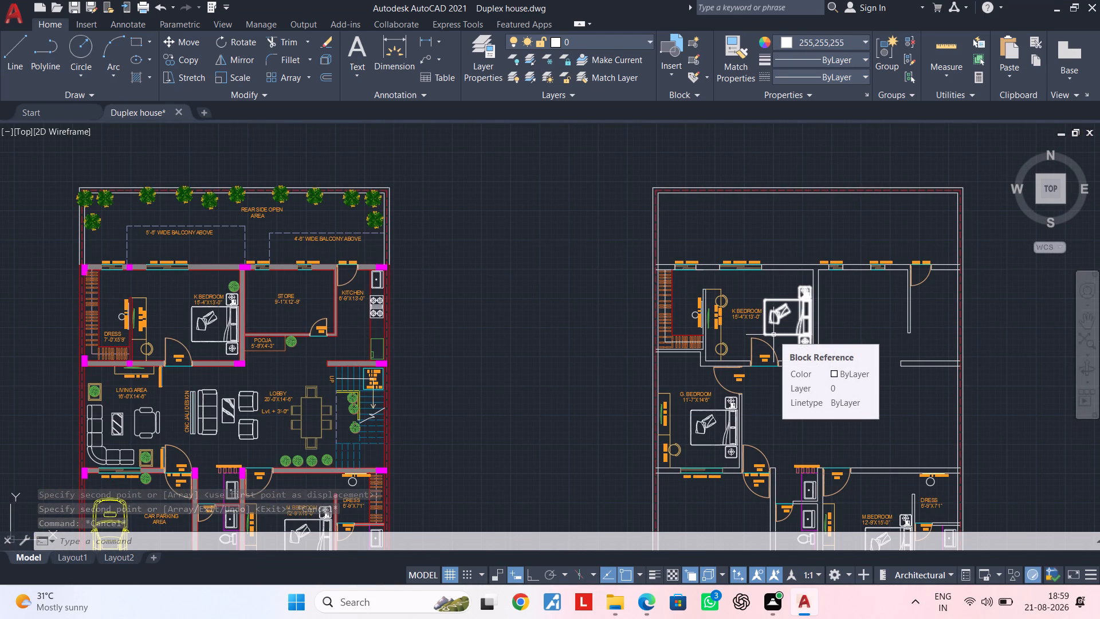
key("Escape")
key("Escape")
key("Escape")
In the empty room beside K BEDROOM, offset the window wall, K BEDROOM side wall and UPVC door partition faces 2' inward.
scroll(835, 312, "up", 3)
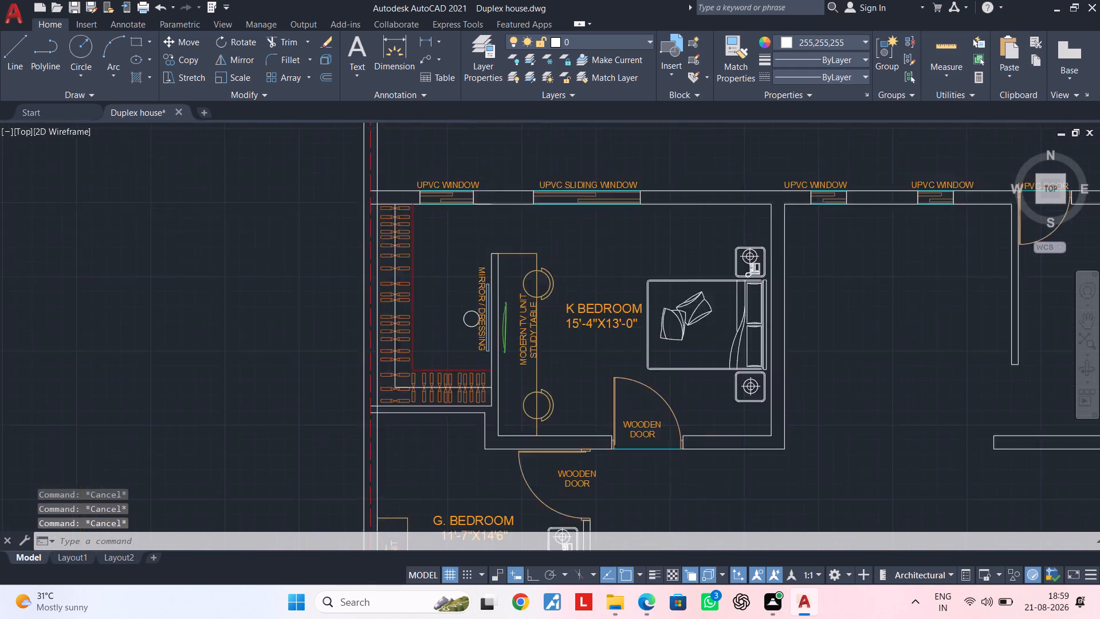
middle_click_drag(856, 310, 477, 396)
scroll(579, 378, "down", 1)
middle_click_drag(579, 378, 561, 386)
key("Escape")
key("Escape")
type("OF 2'")
key("Return")
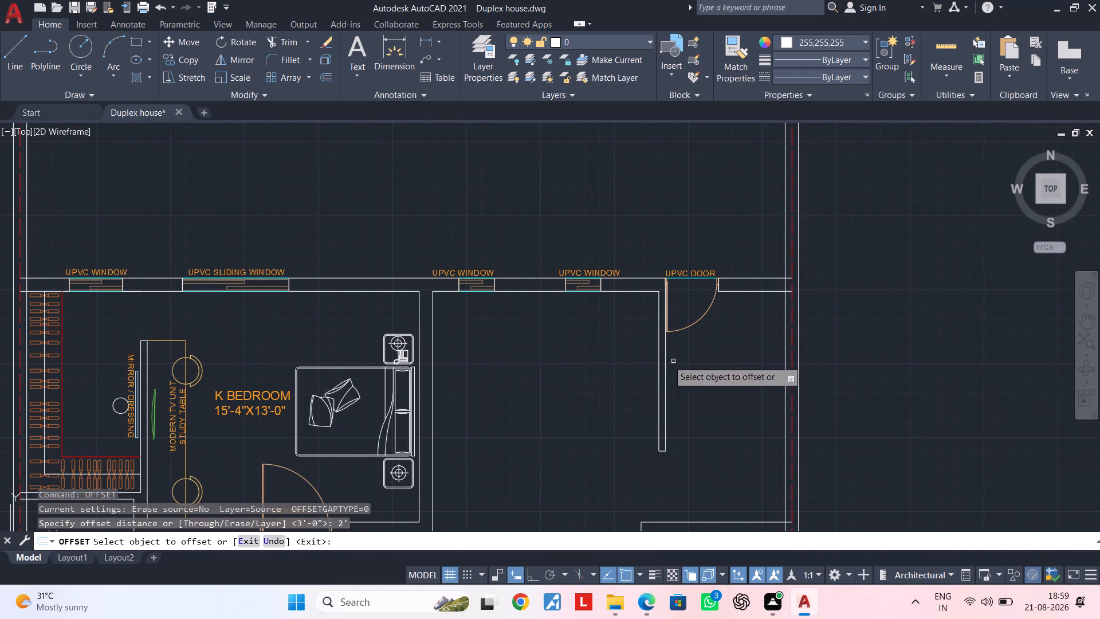
left_click(545, 292)
left_click(566, 377)
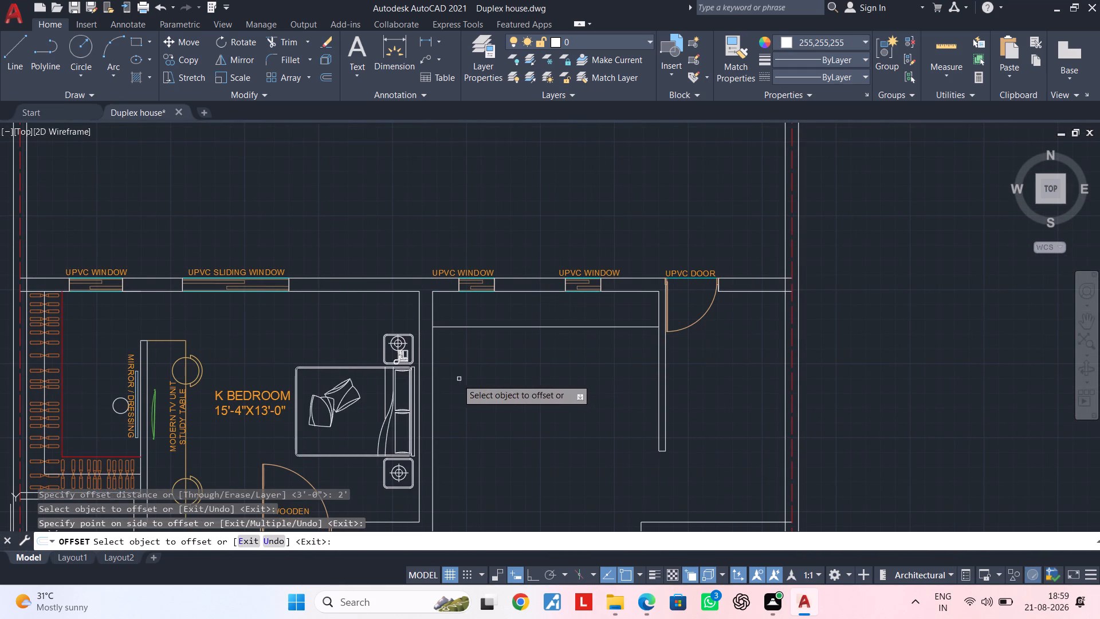
left_click(433, 381)
left_click(516, 376)
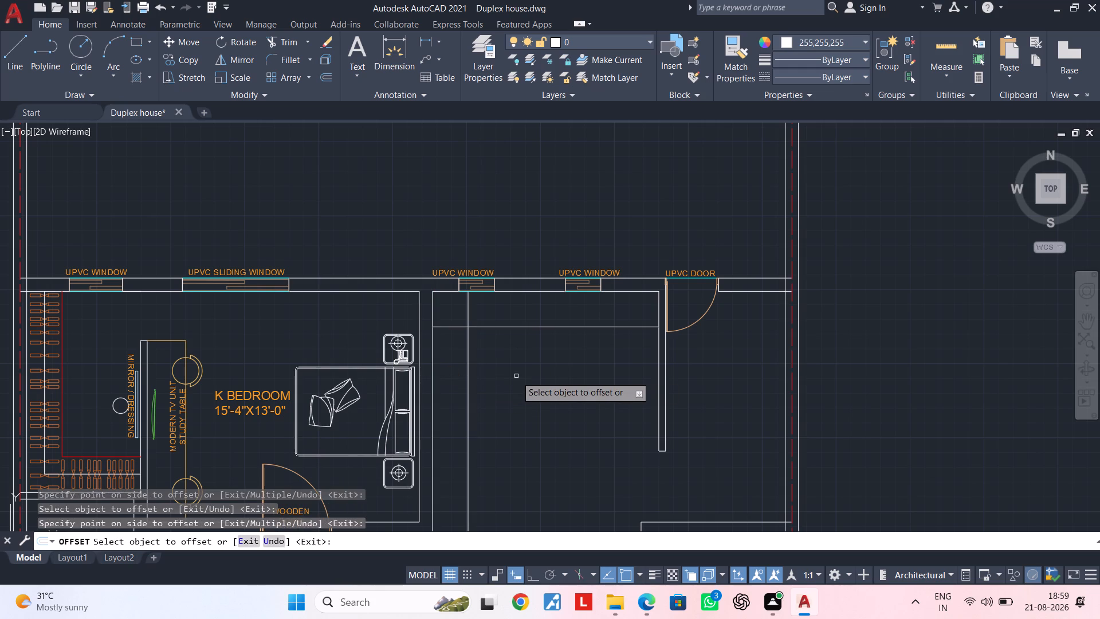
left_click(659, 366)
left_click(568, 373)
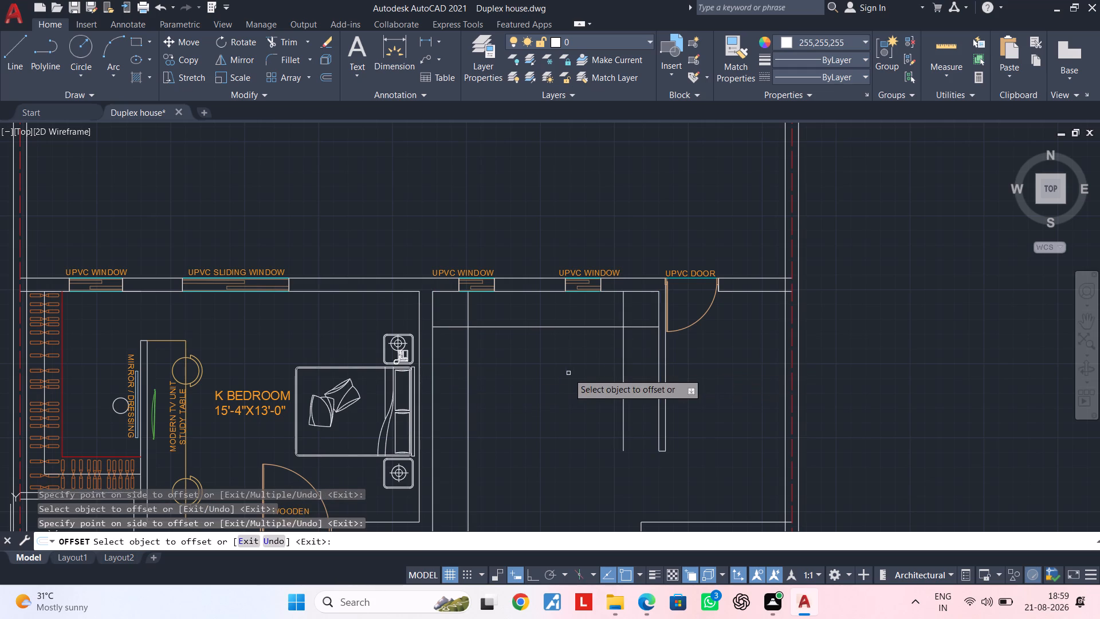
Offset the outer line of K BEDROOM's door wall, between the door and the corner, 2' towards the bedroom interior.
middle_click_drag(571, 380, 591, 307)
middle_click_drag(588, 404, 599, 370)
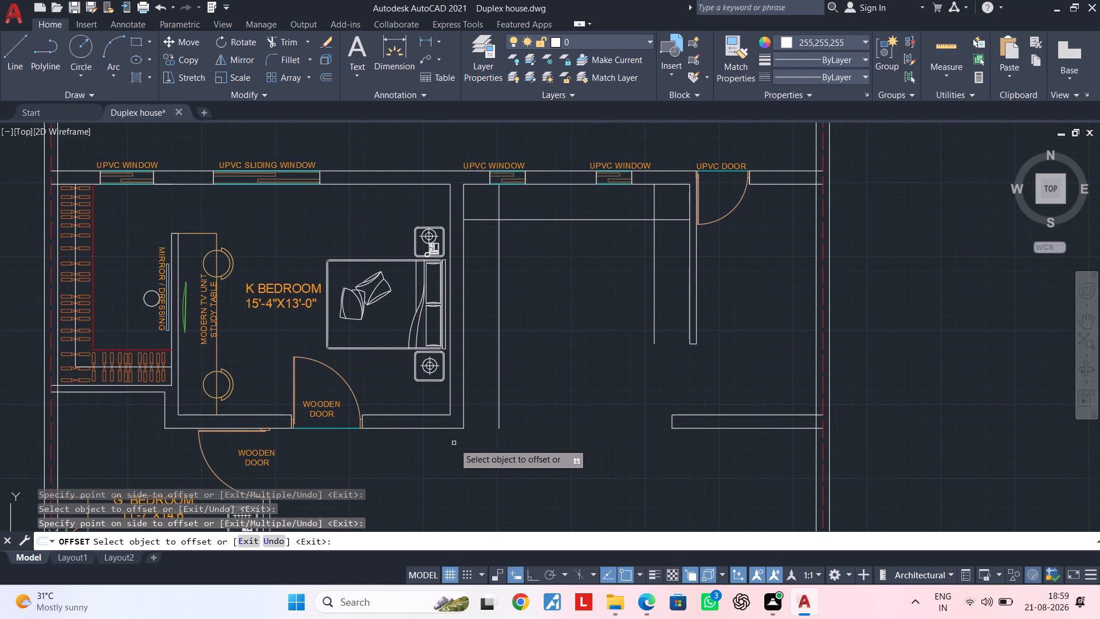
left_click(441, 429)
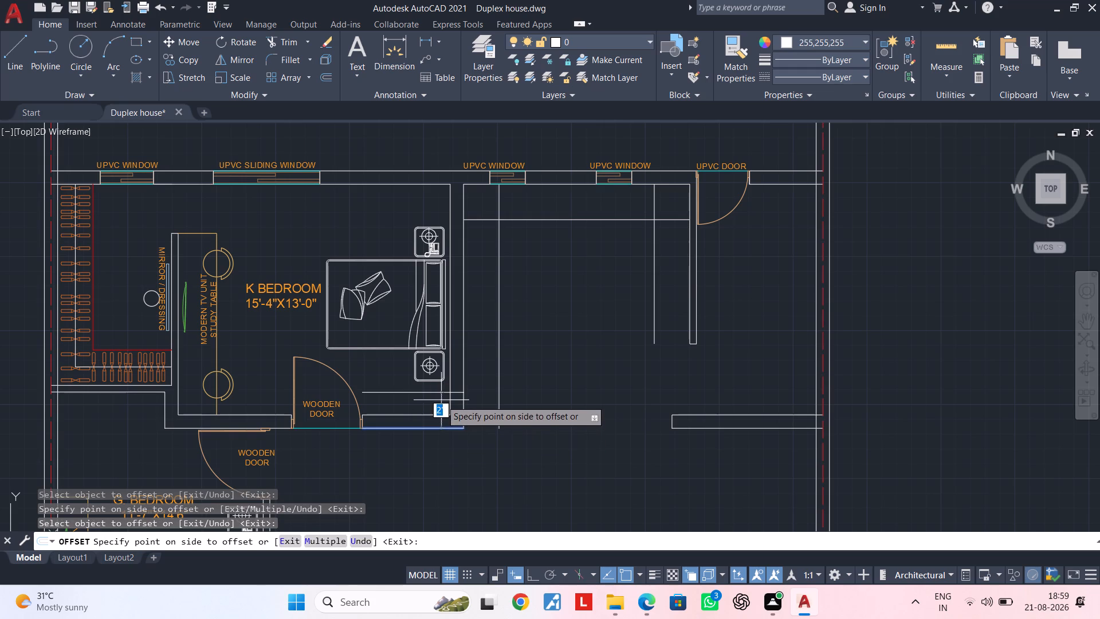
left_click(441, 395)
key("Escape")
key("Escape")
key("Escape")
key("Escape")
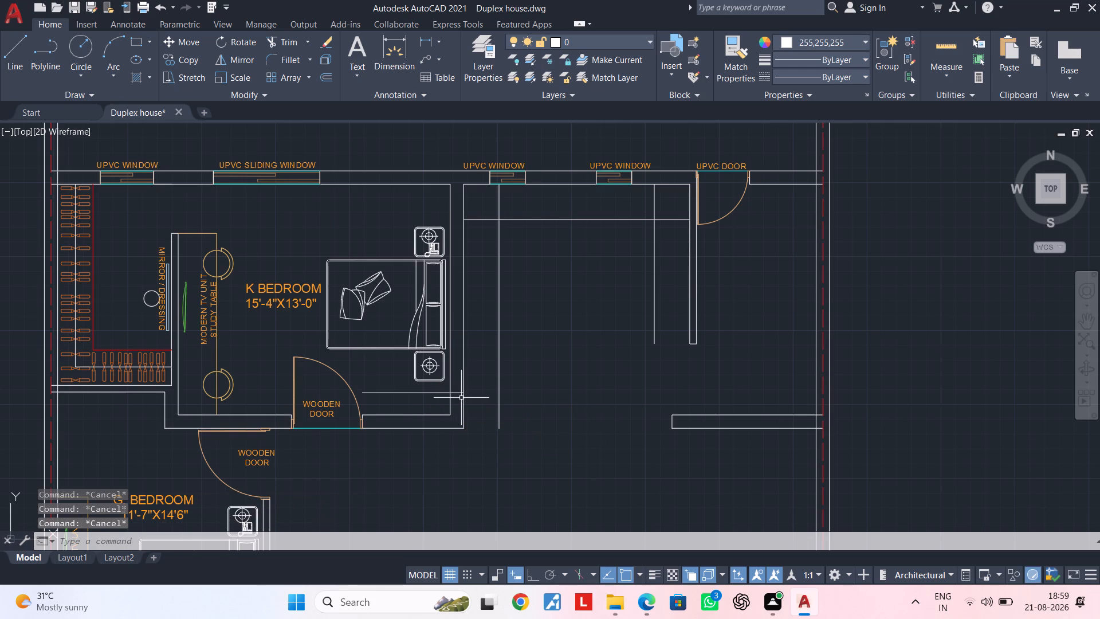
Trim away the part of the new 2' offset line that lies inside K BEDROOM.
key("t")
key("r")
key("space")
scroll(465, 397, "up", 3)
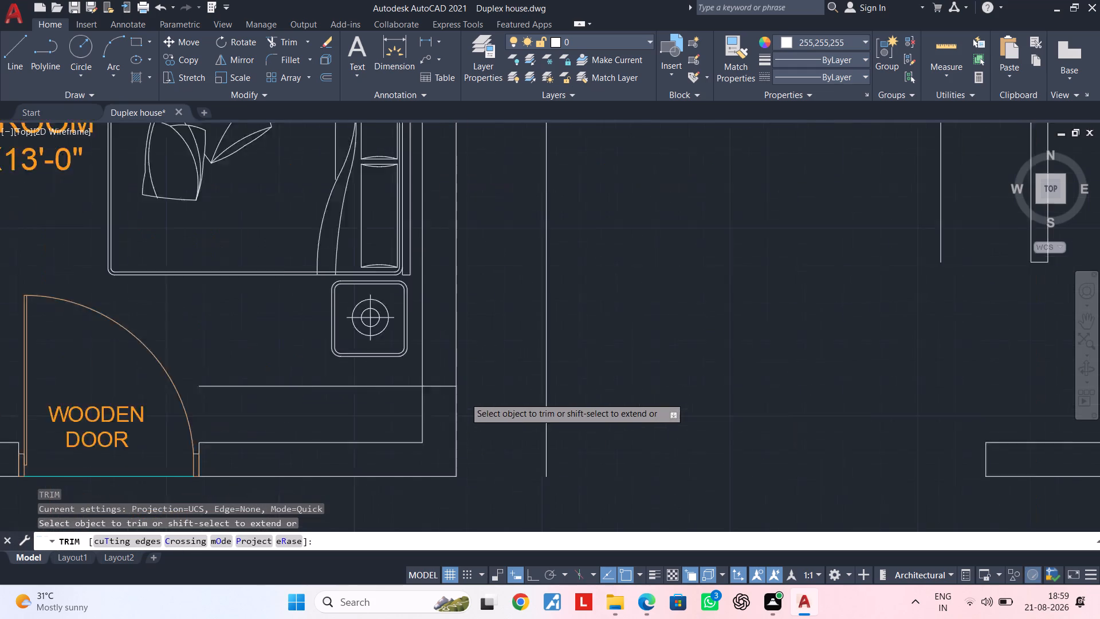
left_click(359, 378)
left_click(351, 387)
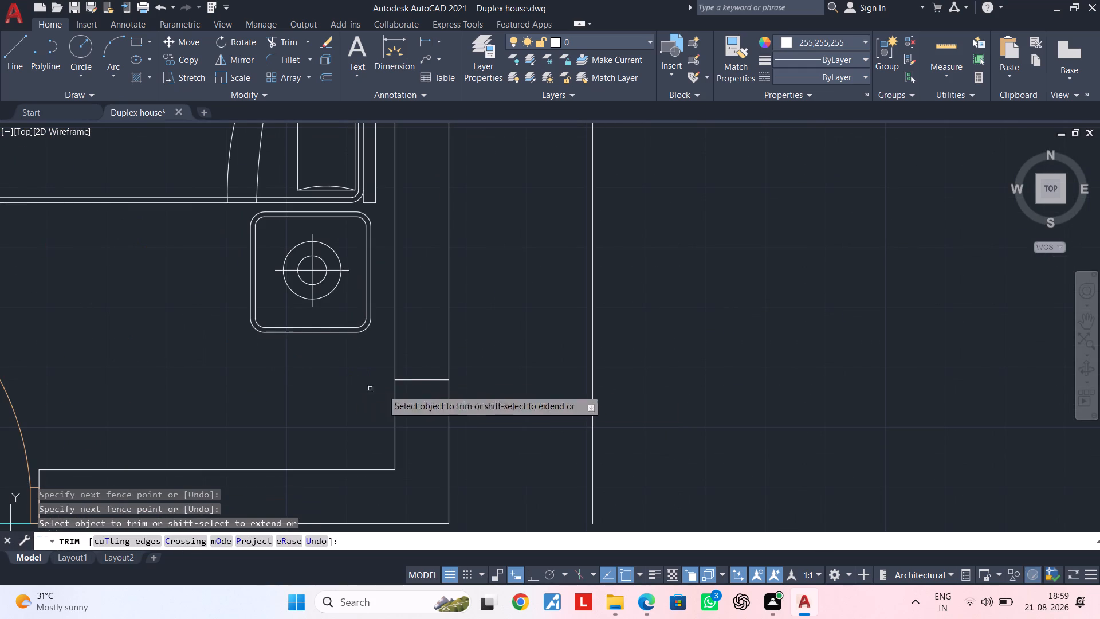
key("Escape")
scroll(674, 381, "down", 2)
middle_click_drag(674, 381, 474, 381)
key("Escape")
key("Escape")
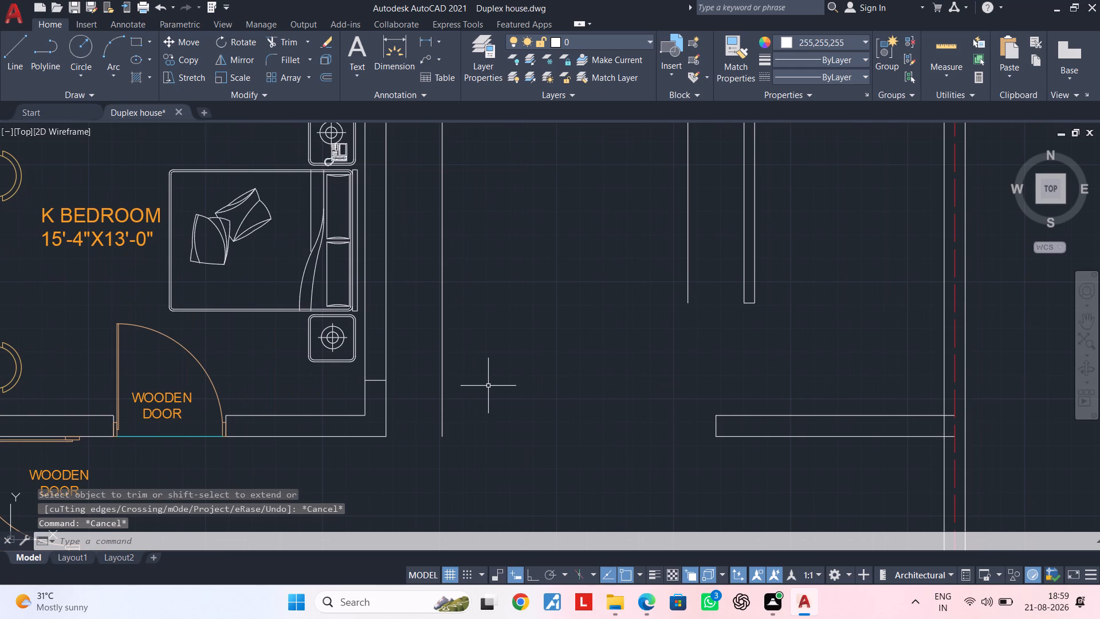
key("Escape")
key("Escape")
key("Escape")
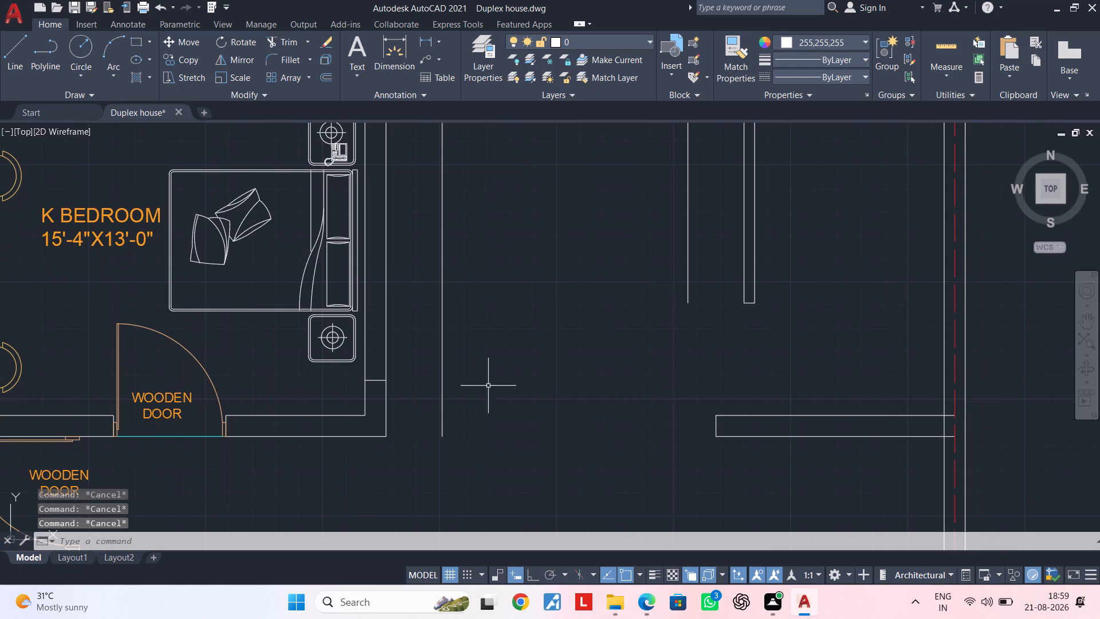
key("Escape")
key("Escape")
Trim the 2' offset lines at both corners along the window wall so they form a clean U-shaped outline.
scroll(590, 366, "down", 1)
middle_click_drag(588, 370, 508, 437)
key("Escape")
key("Escape")
key("t")
type("TR")
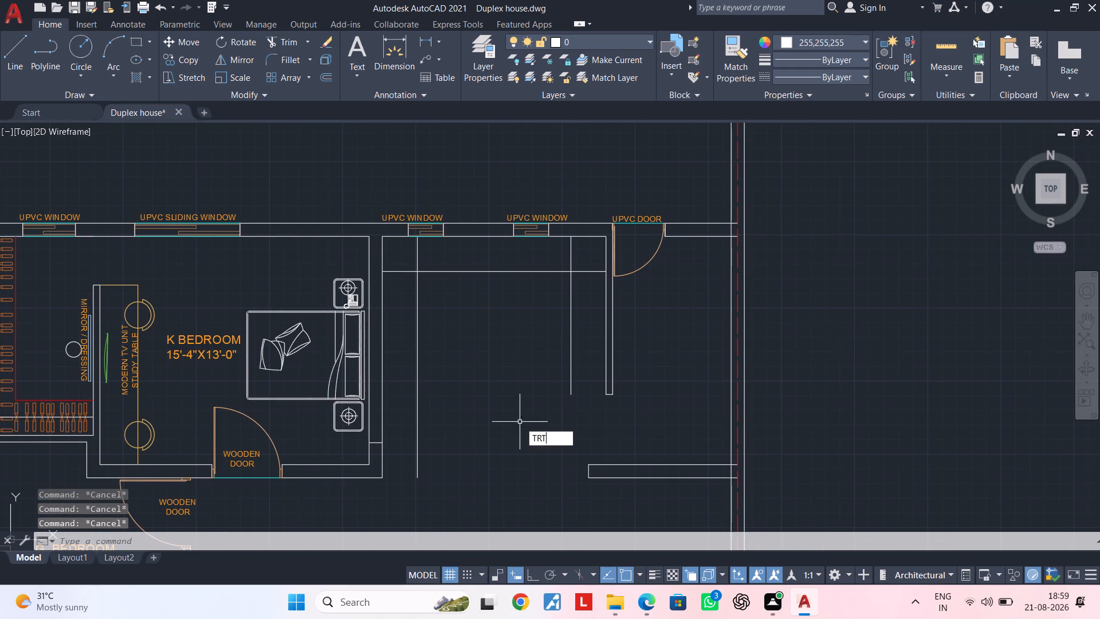
key("space")
key("Escape")
key("space")
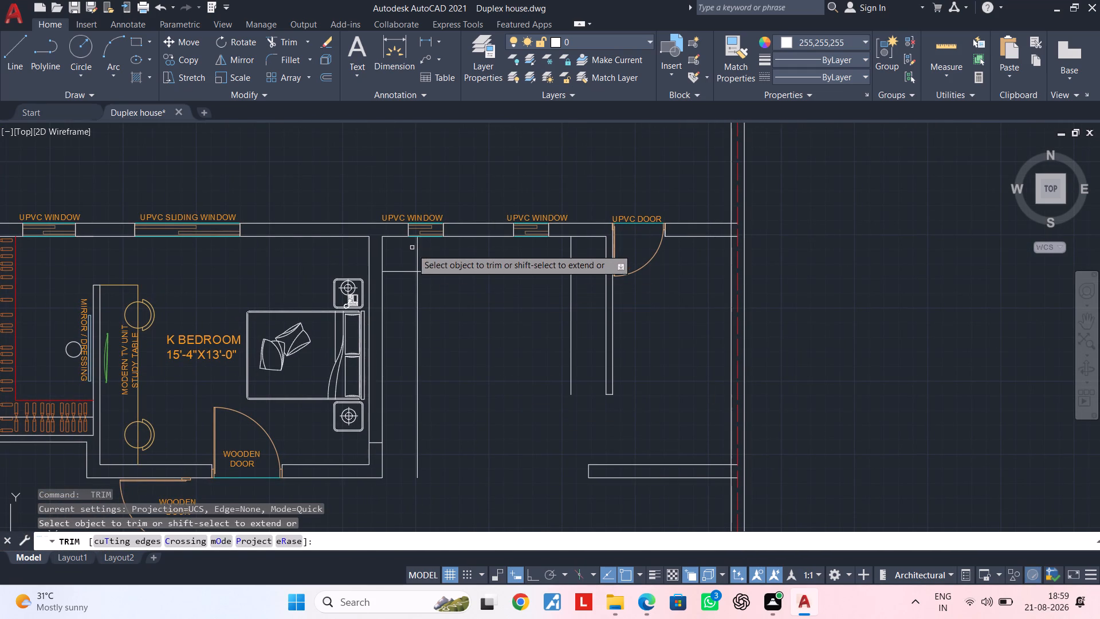
left_click(418, 252)
left_click(404, 270)
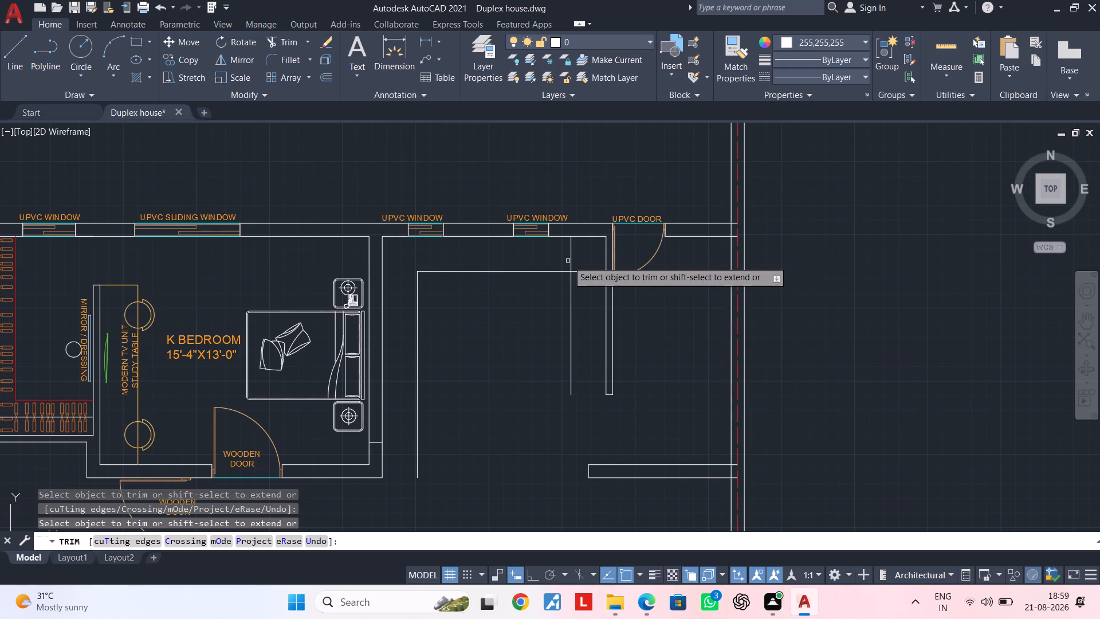
left_click(570, 261)
left_click(587, 273)
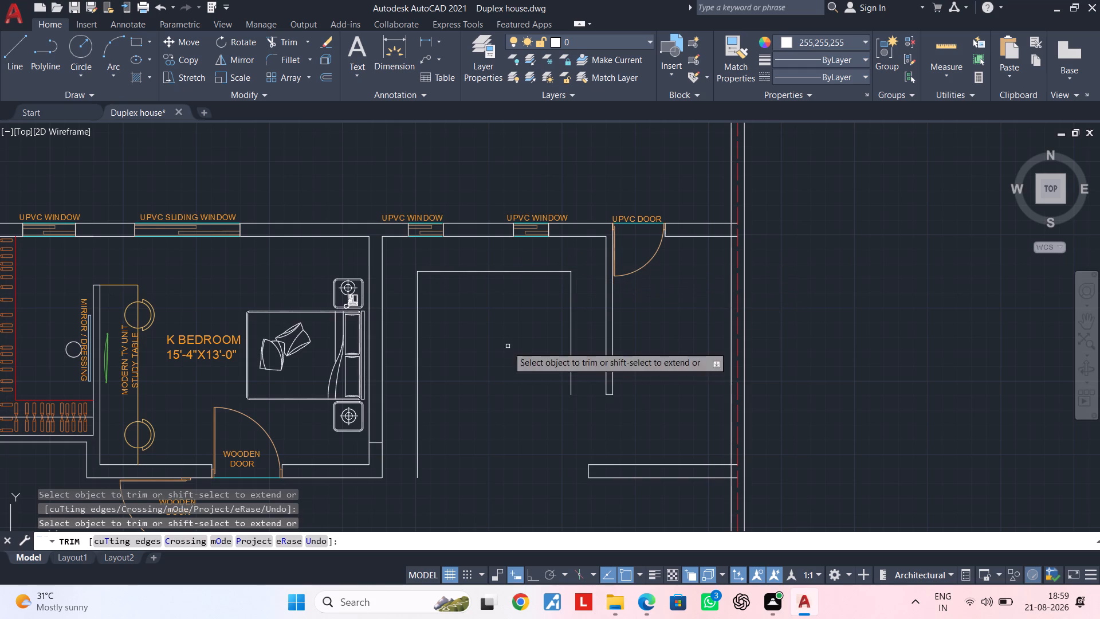
middle_click_drag(510, 345, 564, 300)
middle_click_drag(532, 370, 564, 308)
key("Escape")
key("Escape")
Stretch the short line inside K BEDROOM's side wall horizontally into the empty room, well past the vertical offset line.
scroll(480, 338, "up", 2)
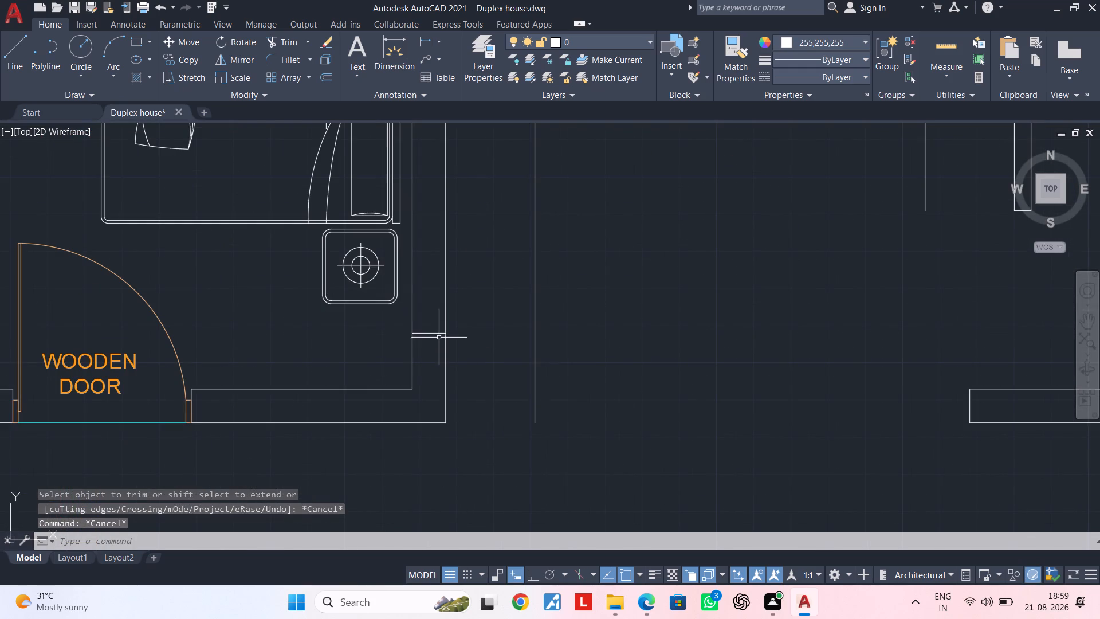
left_click(435, 334)
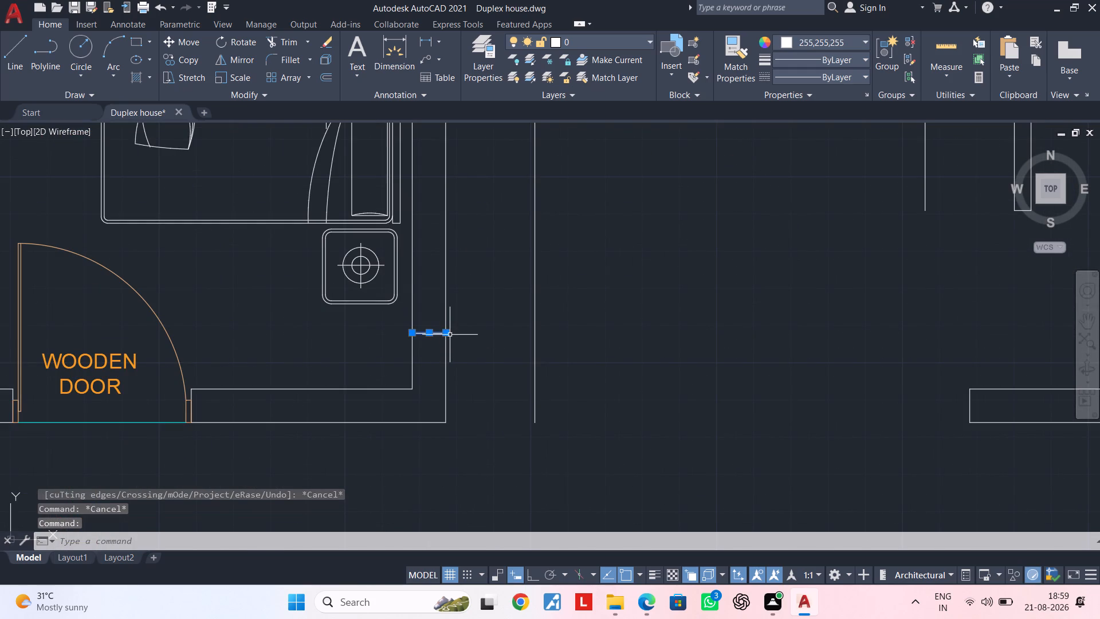
left_click(446, 334)
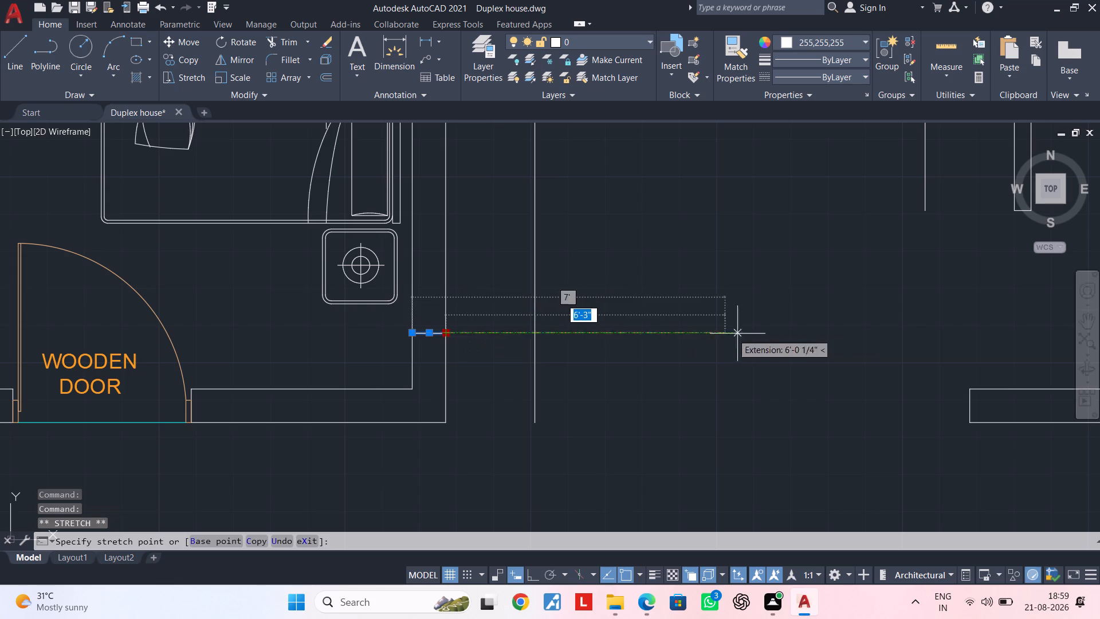
left_click(821, 334)
middle_click_drag(781, 391, 698, 372)
scroll(698, 372, "up", 1)
key("Escape")
key("Escape")
middle_click_drag(647, 369, 689, 358)
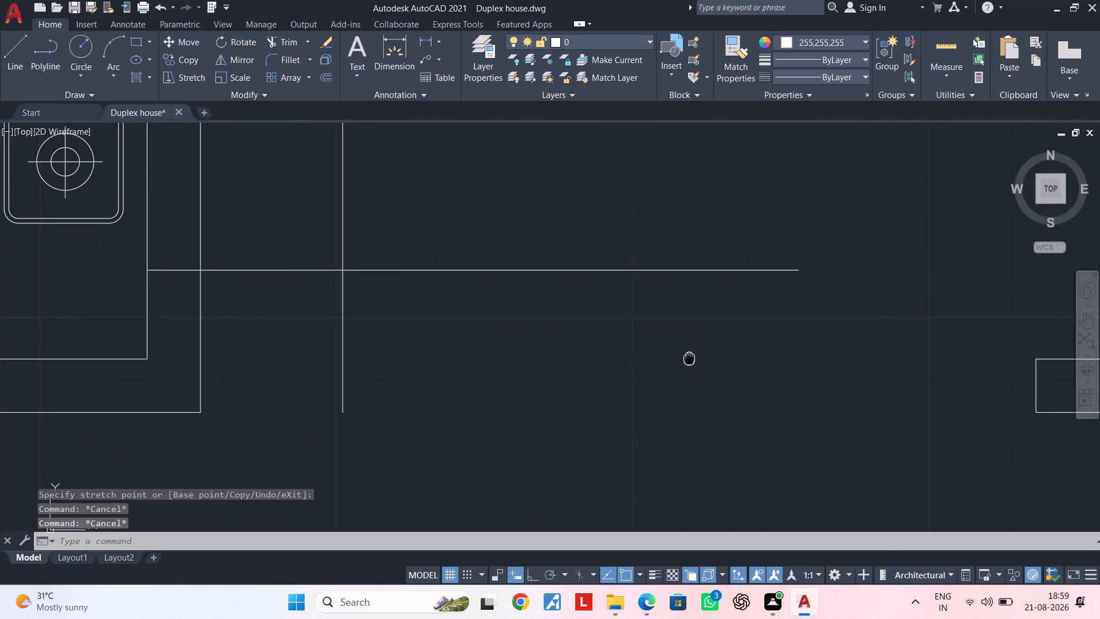
middle_click_drag(689, 358, 693, 357)
key("Escape")
key("Escape")
key("Escape")
key("Escape")
middle_click_drag(674, 358, 679, 318)
key("Escape")
key("Escape")
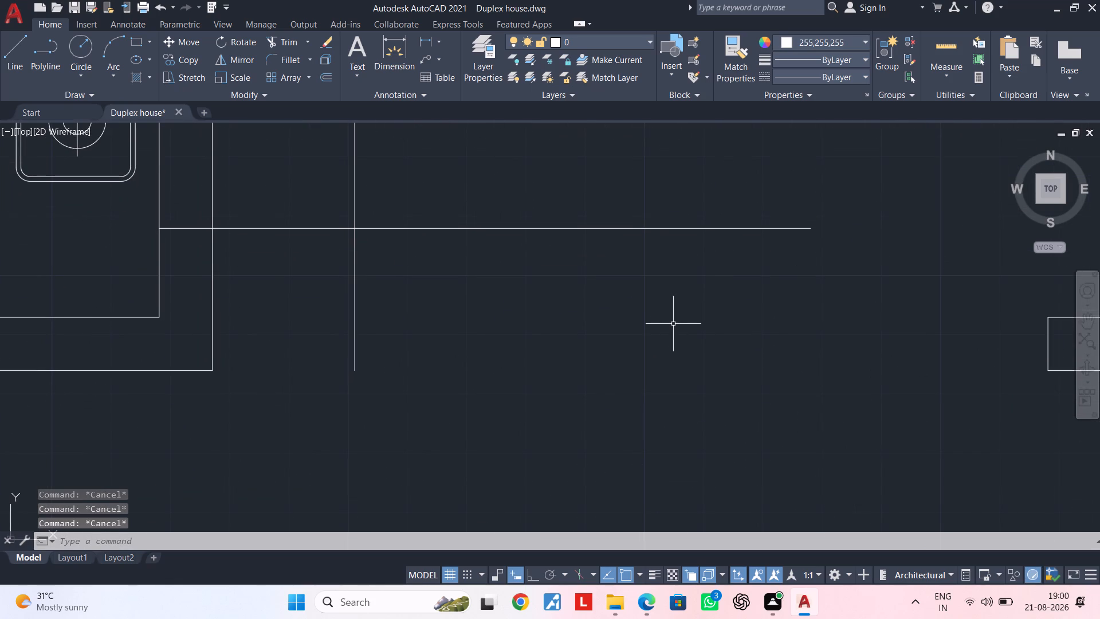
Draw a horizontal line about 8'-1 3/4" long from K BEDROOM's outer wall corner towards the facing wall stub.
type("L")
key("space")
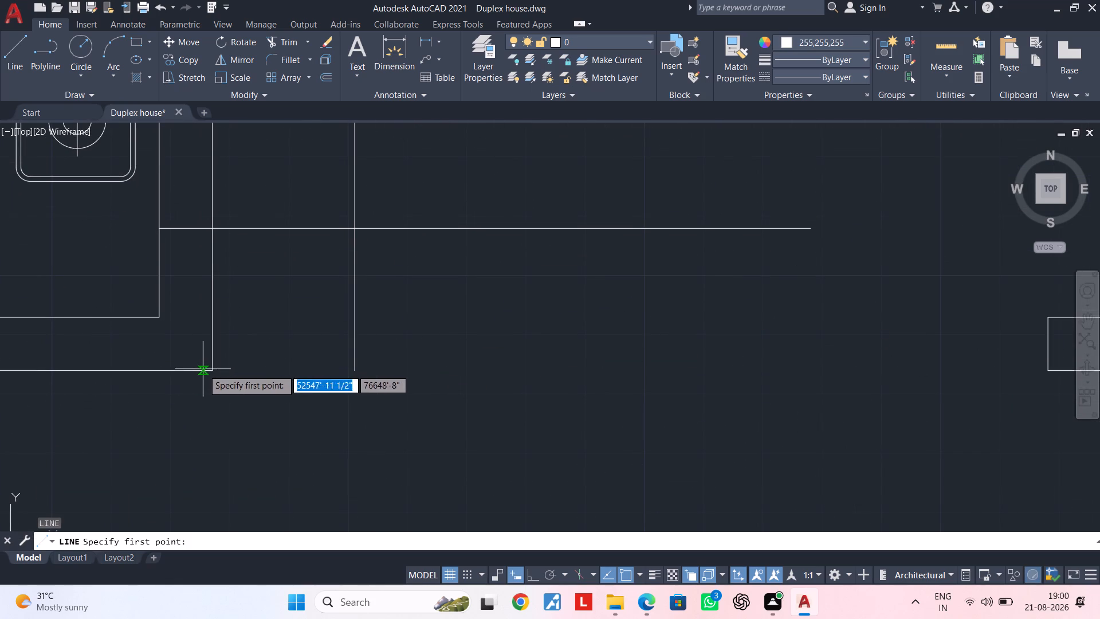
left_click(214, 372)
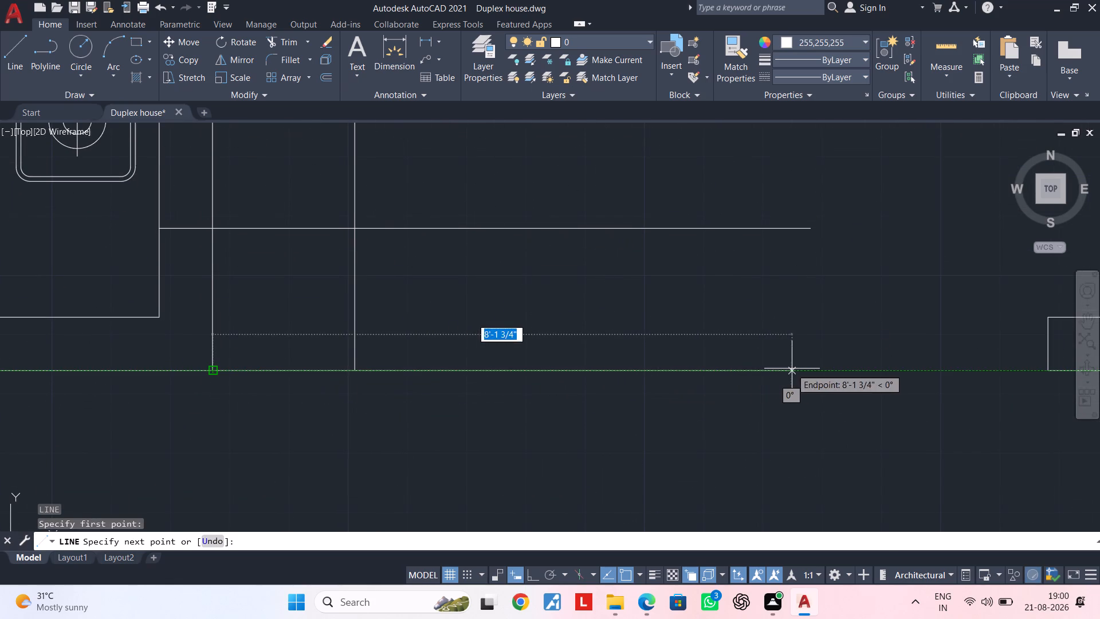
double_click(792, 369)
key("Escape")
key("Escape")
middle_click_drag(680, 353, 704, 353)
key("Escape")
Trim the stretched line's leftover piece that crosses the thickness of K BEDROOM's side wall.
type("TR")
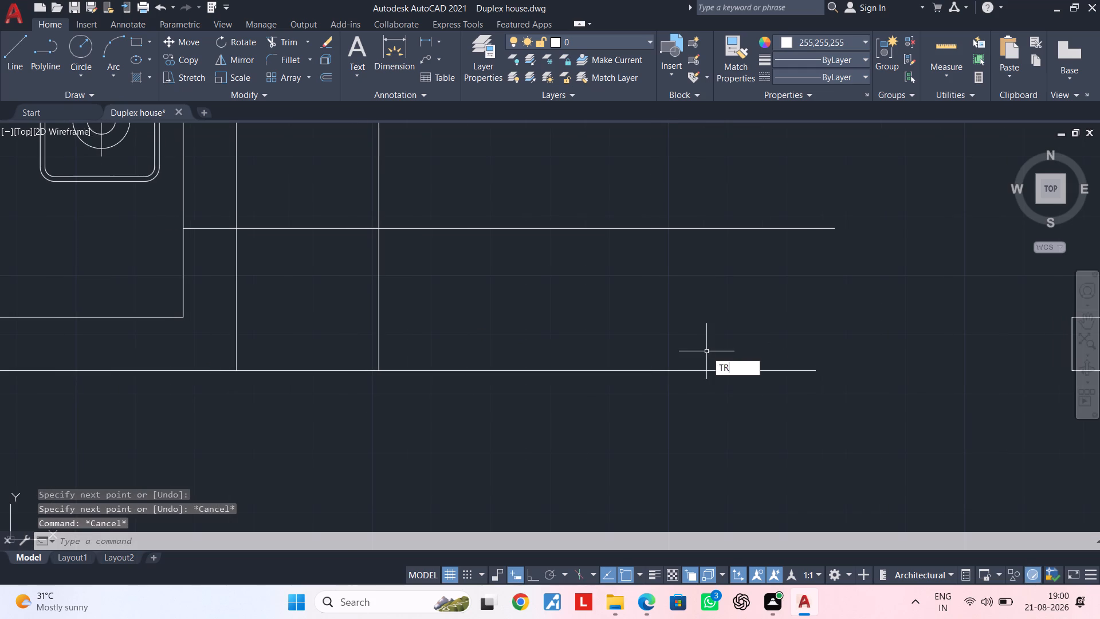
key("space")
left_click(215, 227)
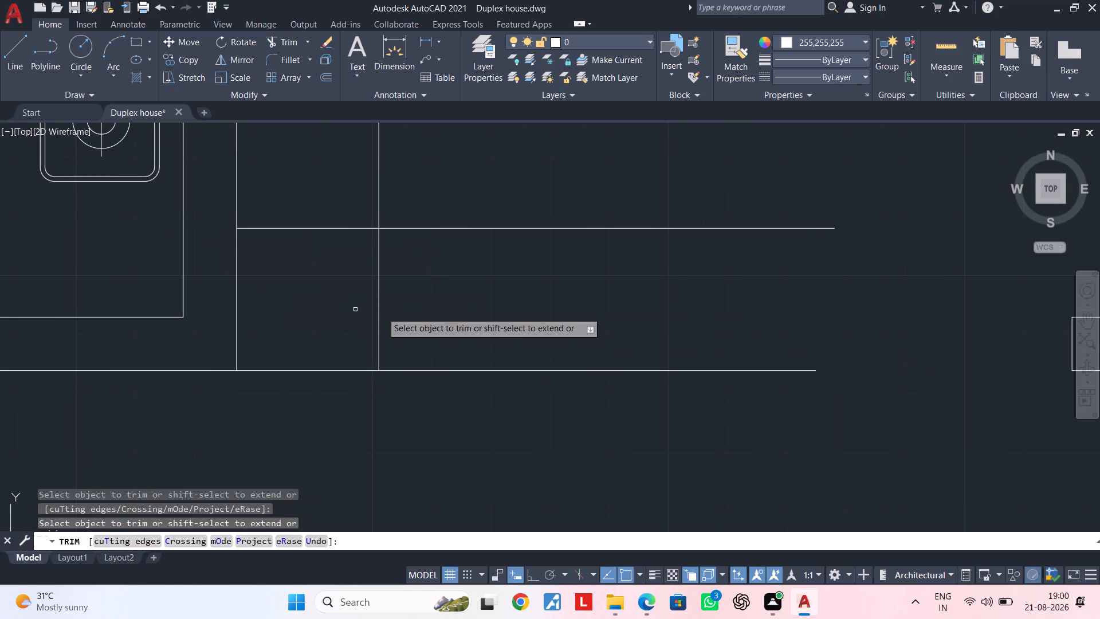
scroll(549, 312, "down", 2)
middle_click_drag(551, 312, 413, 325)
key("Escape")
key("Escape")
key("Escape")
key("Escape")
key("Escape")
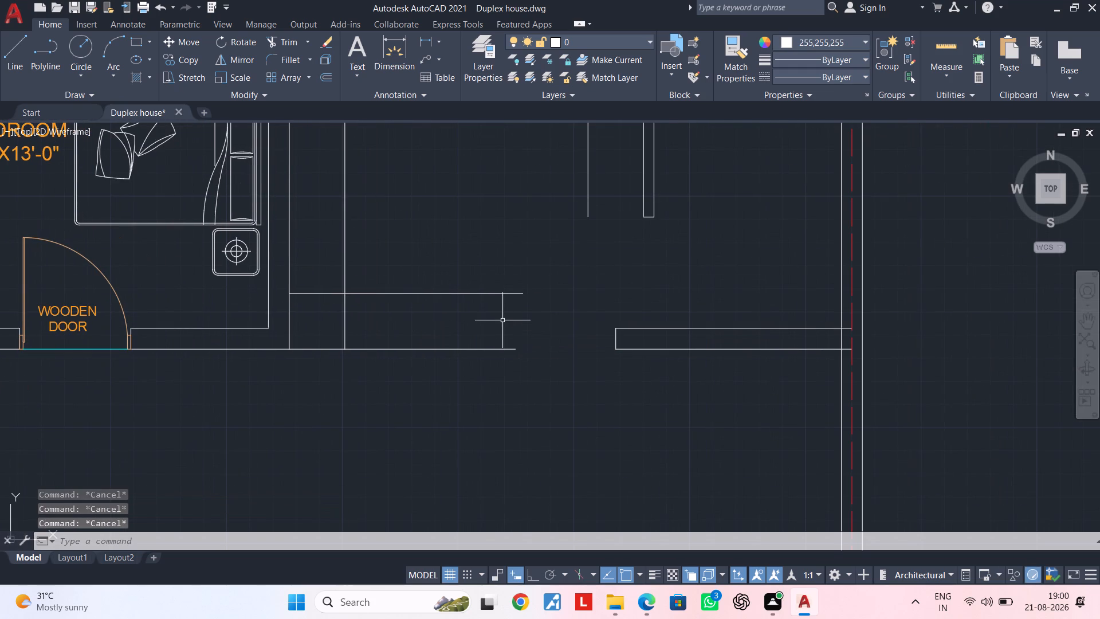
With Ortho on, draw a vertical closing line between the two horizontal lines, slightly short of their free ends.
key("l")
key("space")
left_click(473, 292)
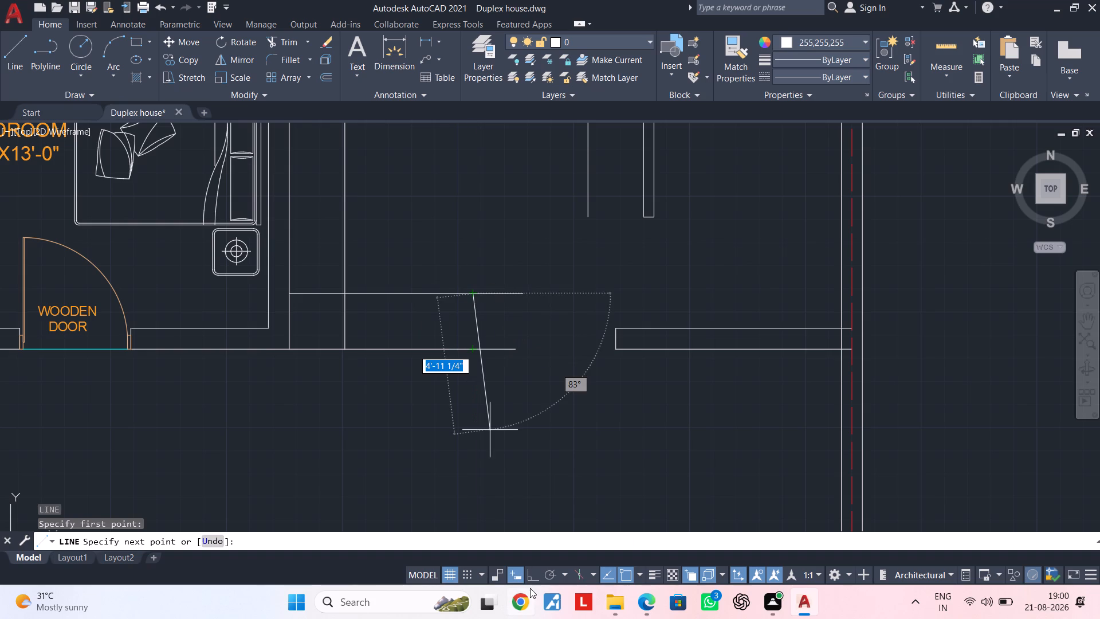
double_click(530, 575)
left_click(473, 347)
key("Escape")
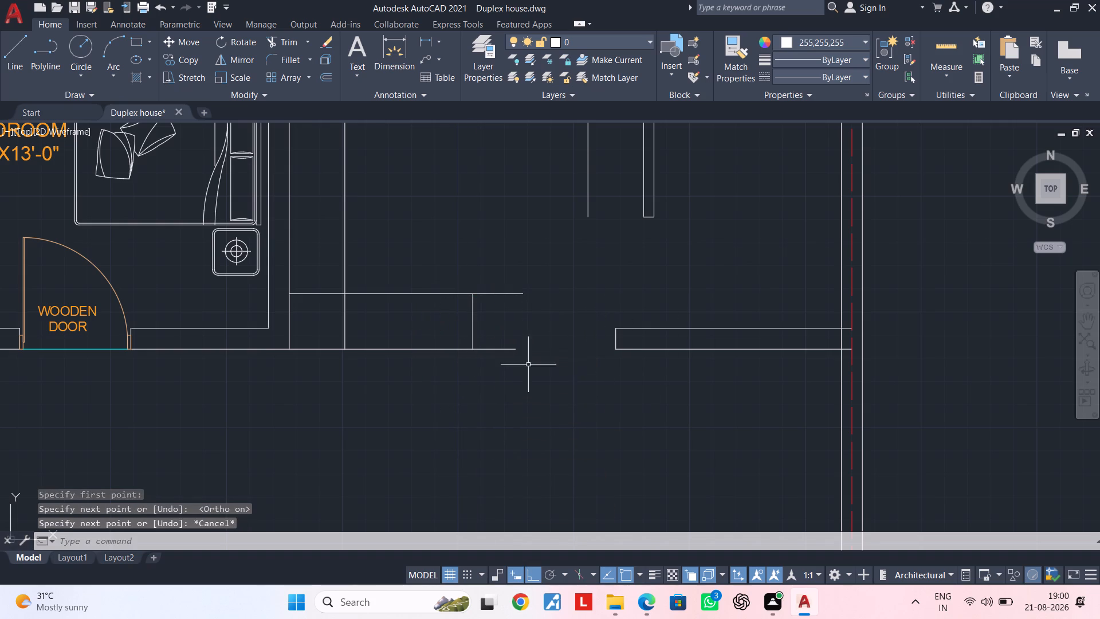
Trim both horizontal line ends that project beyond the vertical closing line.
key("t")
key("r")
key("space")
left_click(509, 385)
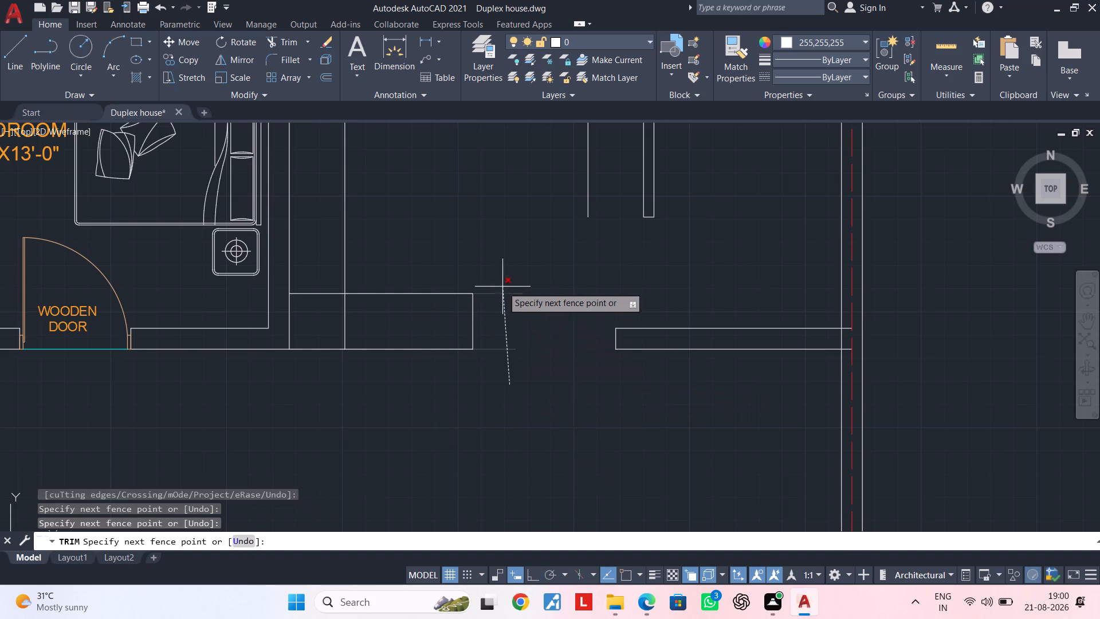
left_click(501, 282)
scroll(521, 315, "down", 2)
middle_click_drag(525, 338, 537, 385)
middle_click_drag(551, 363, 524, 381)
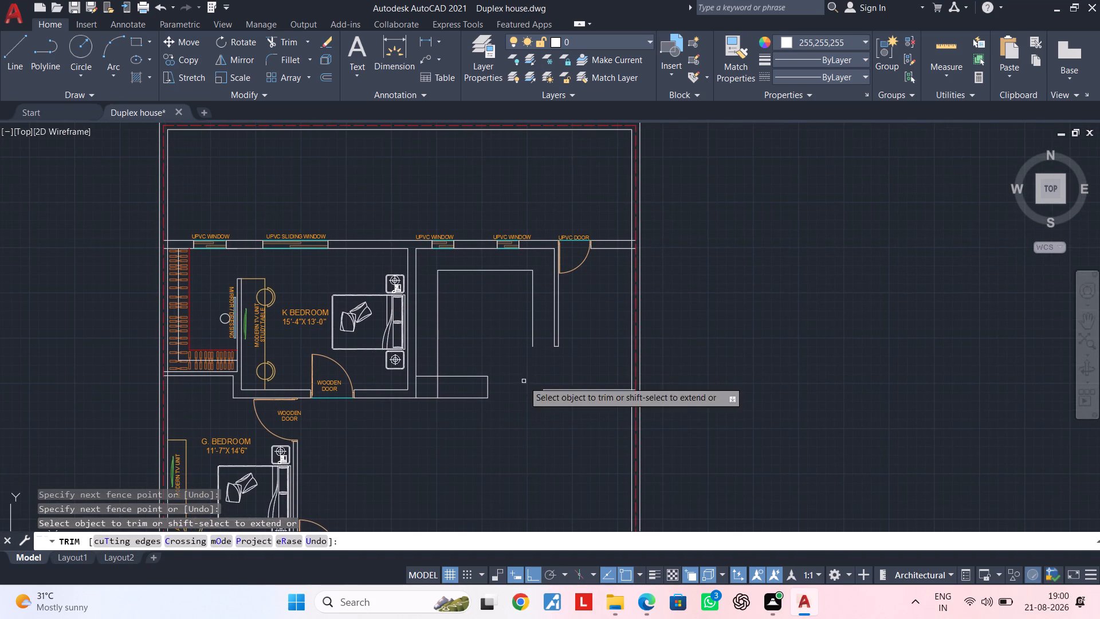
key("Escape")
key("Escape")
Draw a 2' horizontal line closing the open lower end between the inner counter line and the wall beside the UPVC door.
scroll(541, 351, "up", 3)
middle_click_drag(538, 351, 480, 369)
type("L")
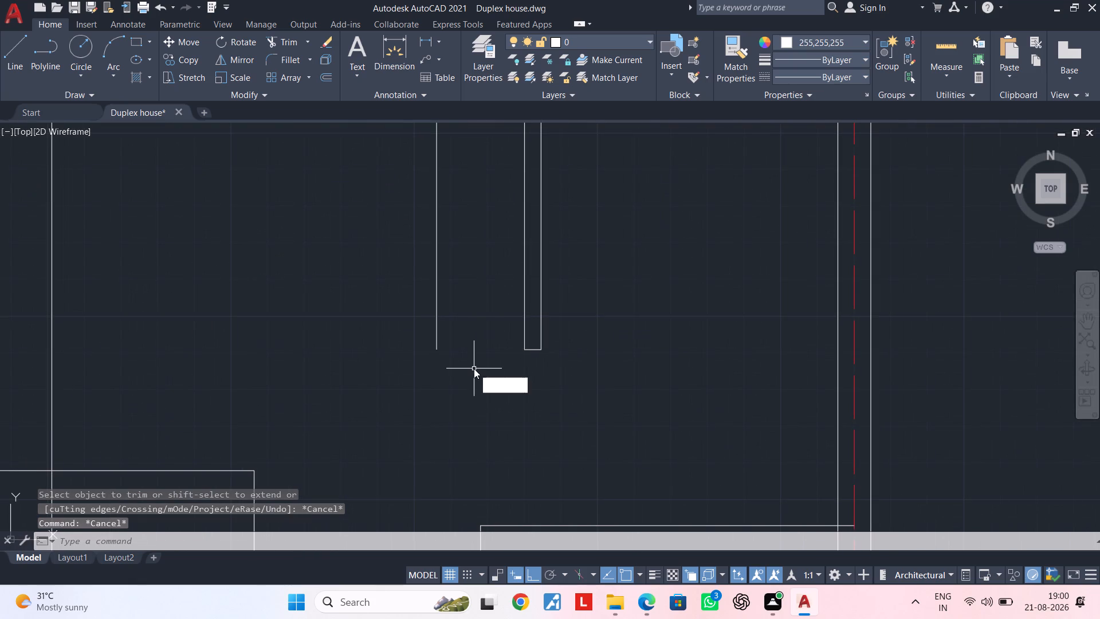
key("space")
left_click(435, 351)
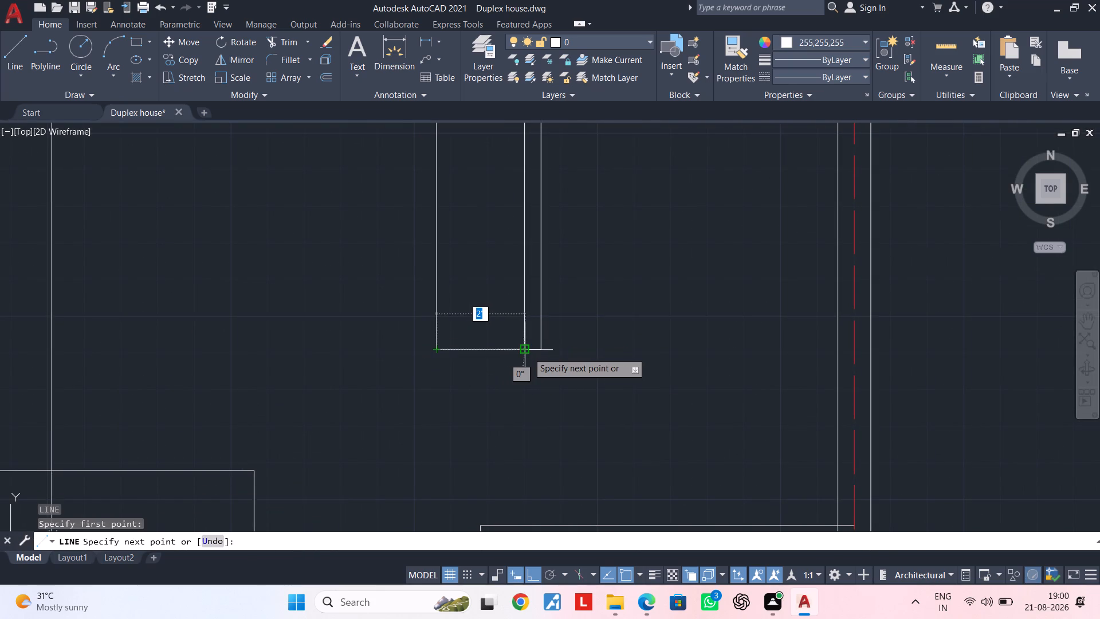
left_click(528, 352)
key("Escape")
scroll(555, 411, "down", 2)
key("Escape")
middle_click_drag(560, 405, 583, 359)
key("Escape")
key("Escape")
middle_click_drag(587, 369, 508, 349)
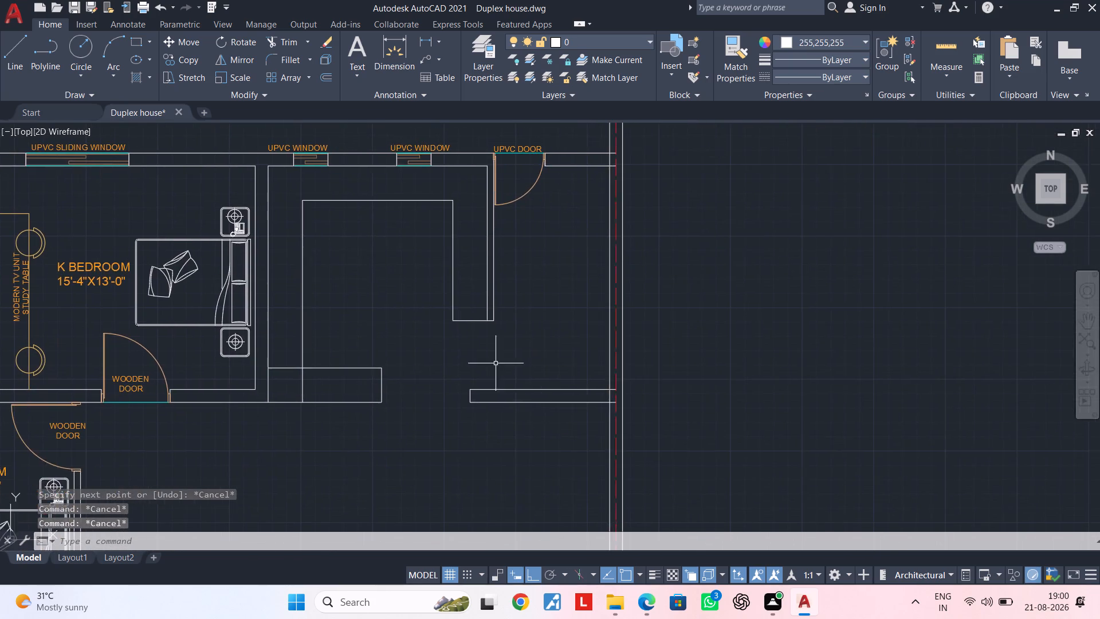
Trim the part of the inner vertical counter line that crosses the horizontal unit beside K BEDROOM's outer wall corner.
middle_click_drag(496, 364, 553, 332)
scroll(496, 364, "down", 1)
middle_click_drag(552, 341, 598, 316)
middle_click_drag(559, 323, 592, 315)
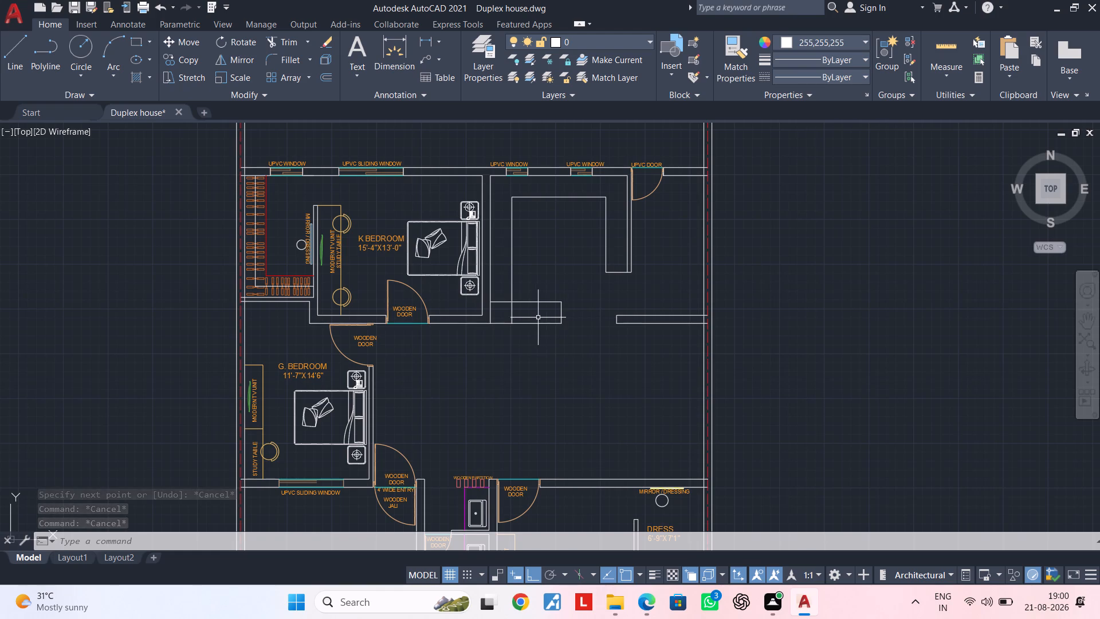
scroll(512, 313, "up", 2)
key("t")
type("R")
key("space")
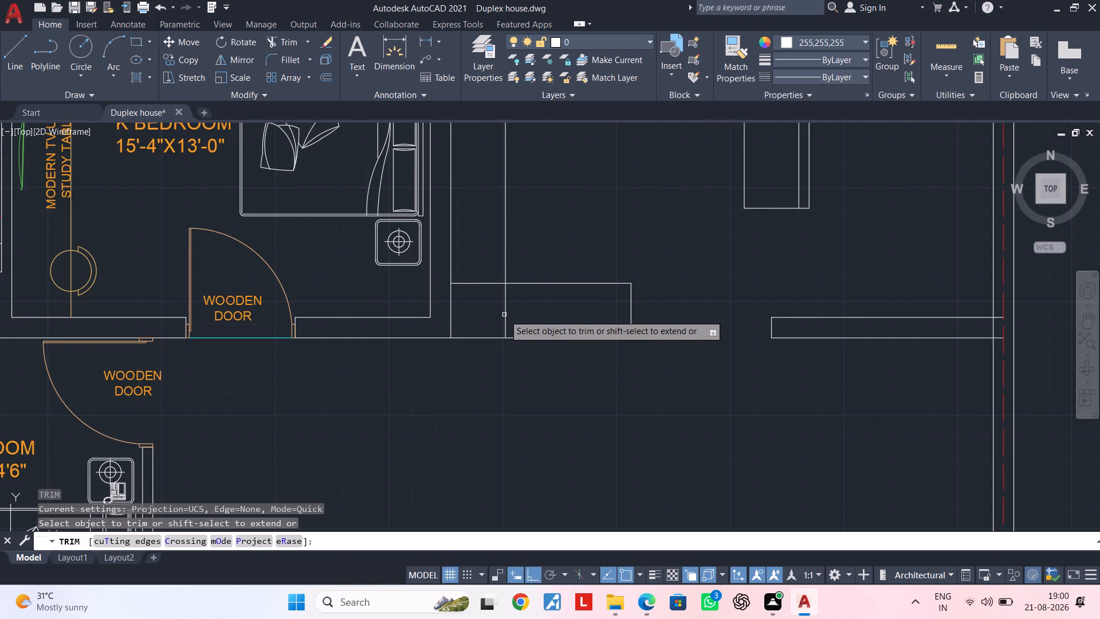
left_click(504, 315)
middle_click_drag(553, 271, 567, 354)
middle_click_drag(565, 352, 621, 348)
key("Escape")
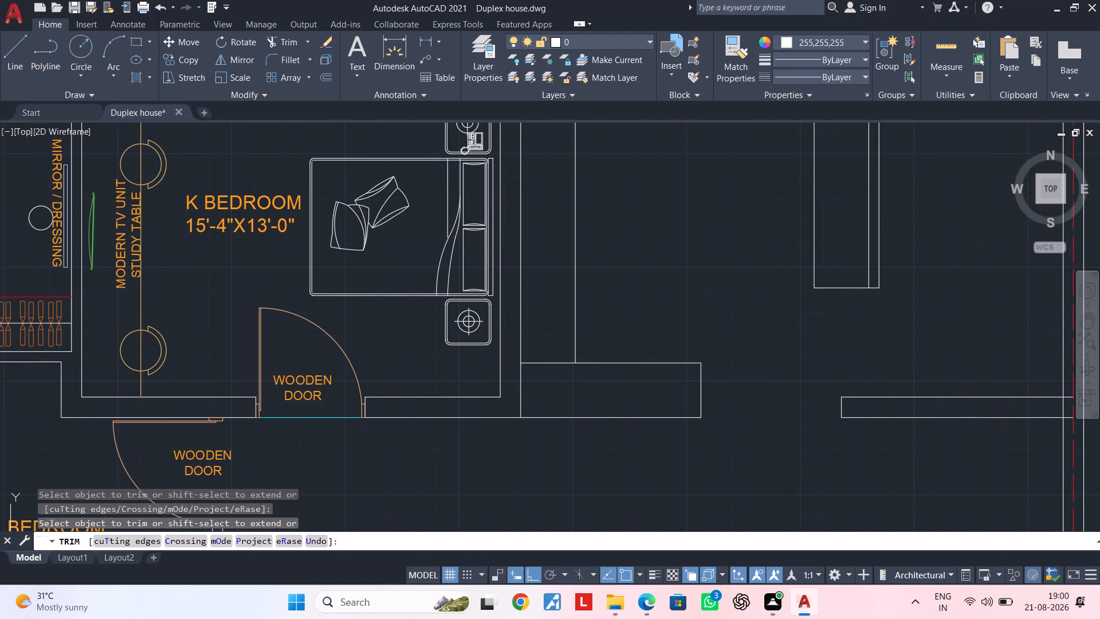
key("Escape")
key("Escape")
key("Escape")
key("Escape")
Draw a horizontal divider line across the vertical unit alongside K BEDROOM's side wall, above the horizontal unit.
middle_click_drag(620, 332, 608, 386)
key("Escape")
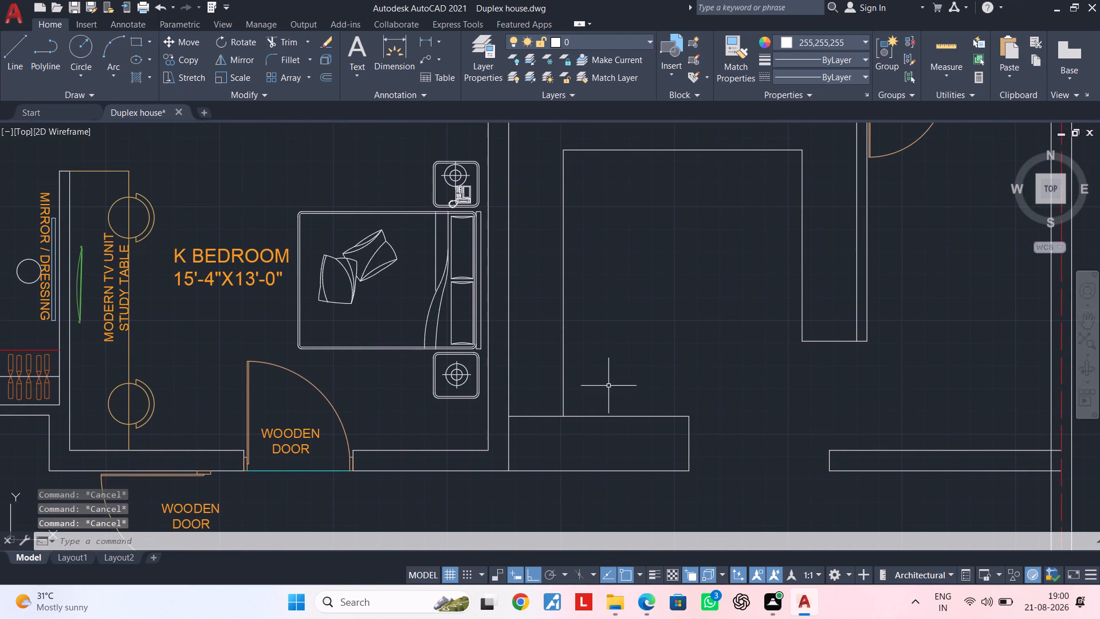
key("Escape")
type("L")
key("space")
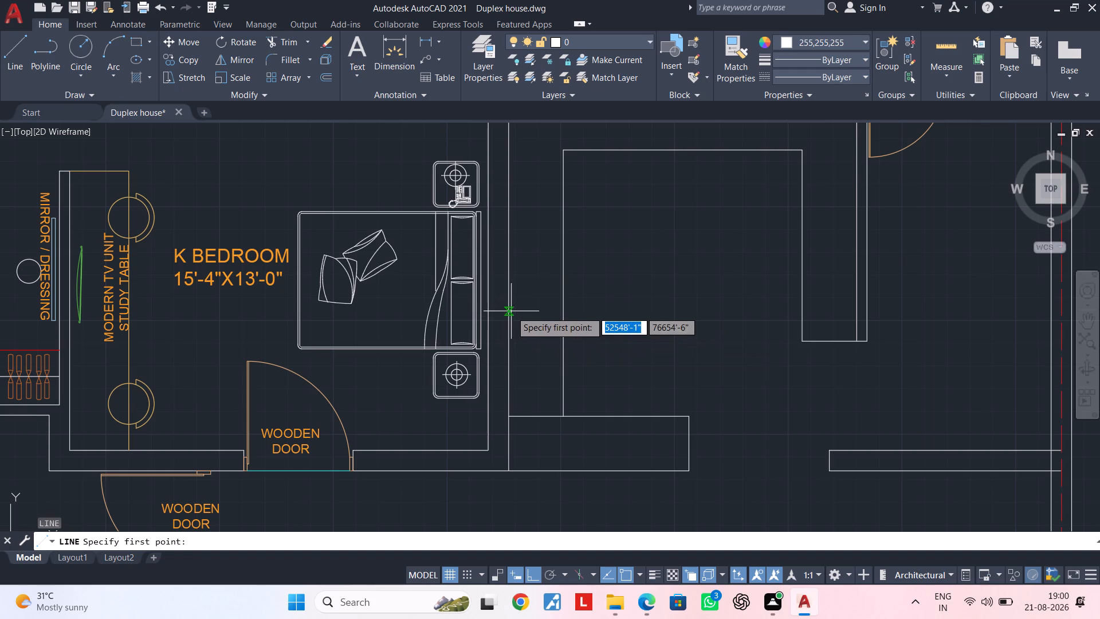
left_click(510, 311)
left_click(565, 312)
key("Escape")
scroll(643, 323, "down", 2)
middle_click_drag(643, 326, 610, 362)
key("Escape")
key("Escape")
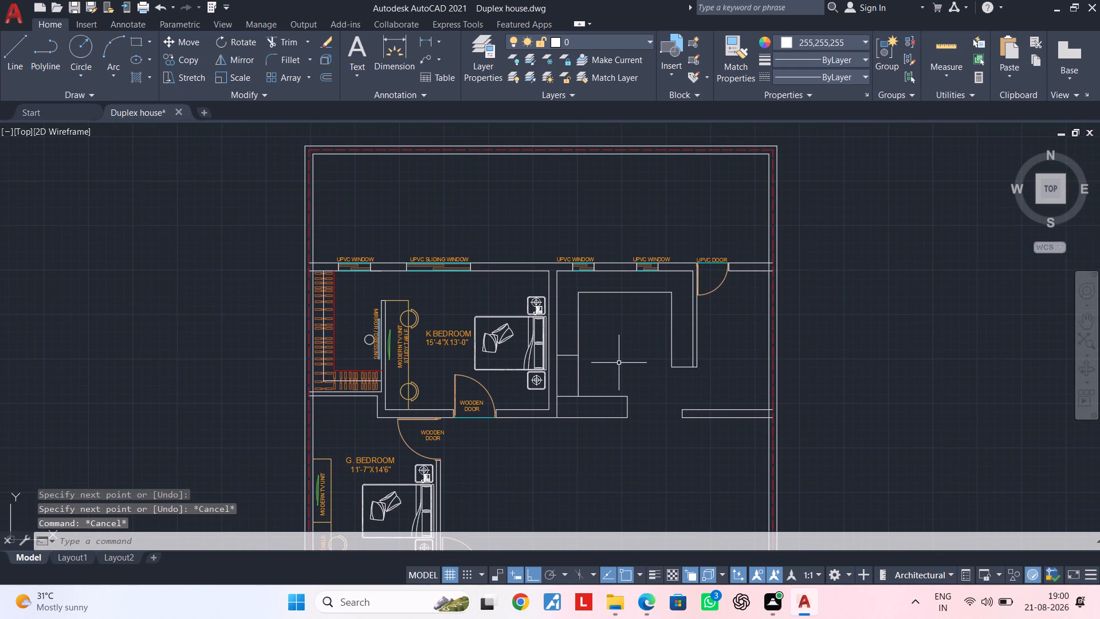
With Ortho off, copy the green refrigerator outline and its small inner rectangle from KITCHEN into the new unit below the divider line.
scroll(619, 363, "down", 3)
middle_click_drag(619, 363, 757, 340)
scroll(616, 318, "up", 2)
scroll(529, 365, "up", 4)
middle_click_drag(510, 364, 587, 248)
middle_click_drag(522, 444, 540, 357)
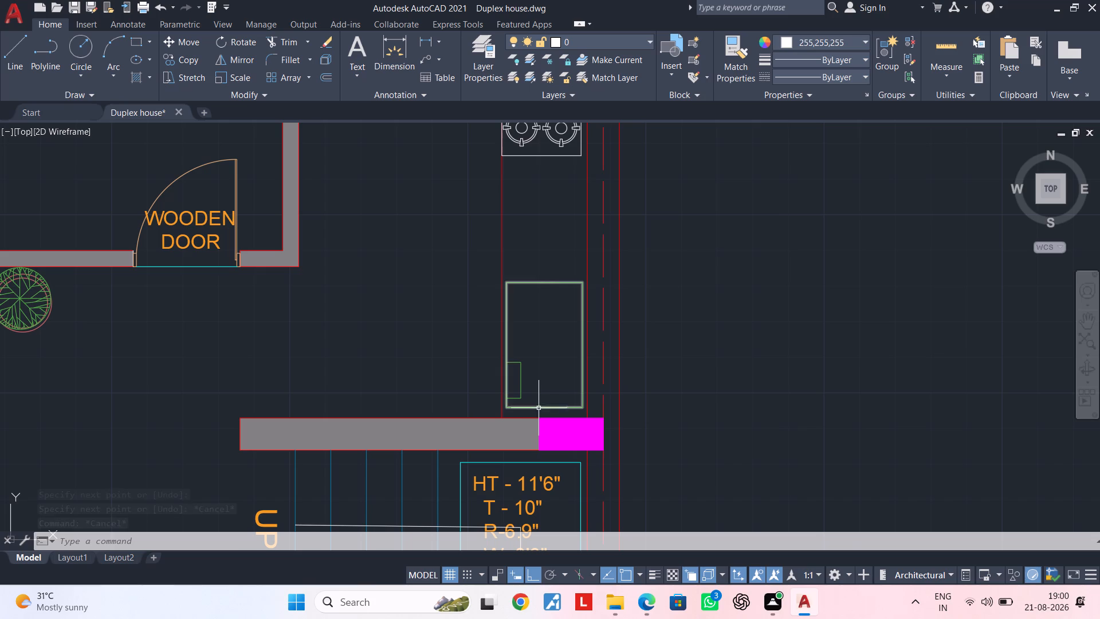
left_click(539, 408)
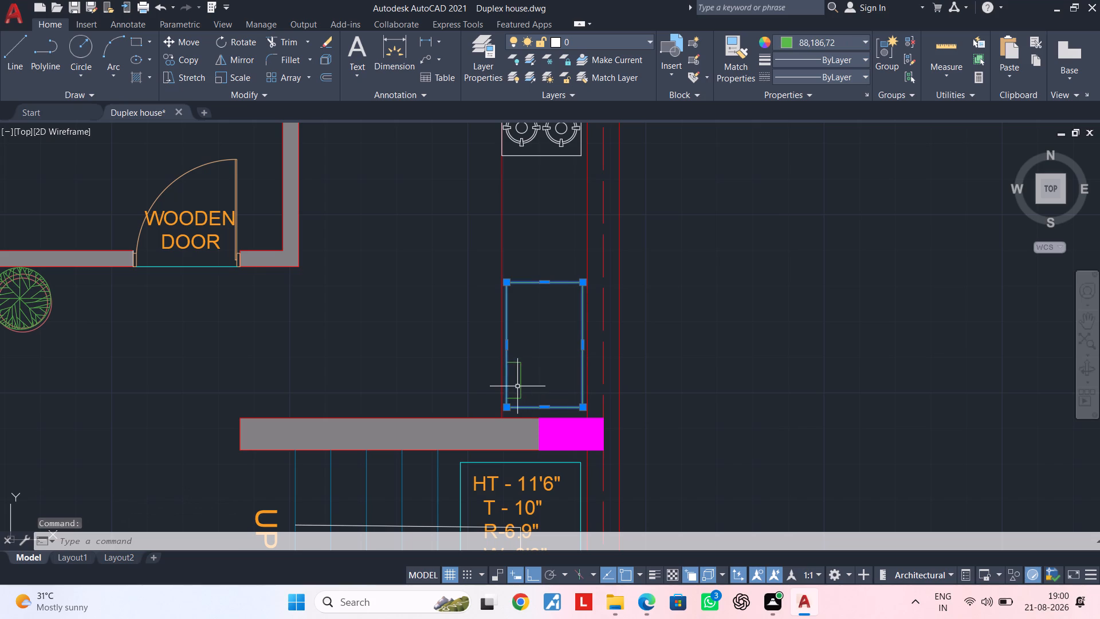
left_click(520, 384)
middle_click_drag(561, 374, 458, 405)
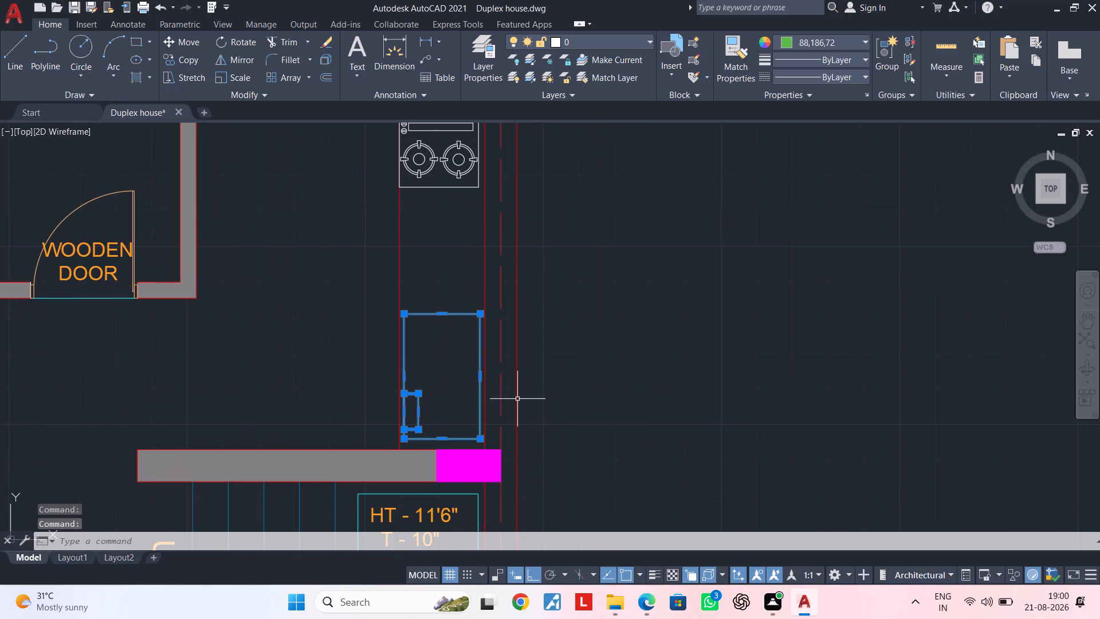
key("c")
type("O")
key("space")
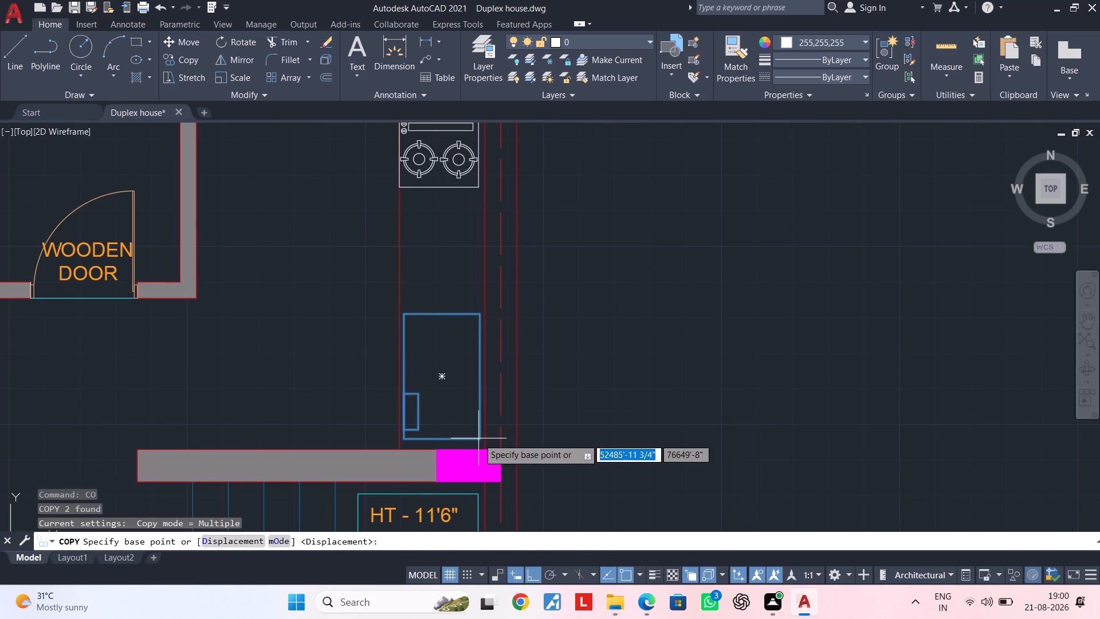
left_click(478, 438)
scroll(949, 438, "down", 1)
middle_click_drag(952, 438, 254, 413)
scroll(825, 419, "down", 2)
middle_click_drag(816, 419, 342, 418)
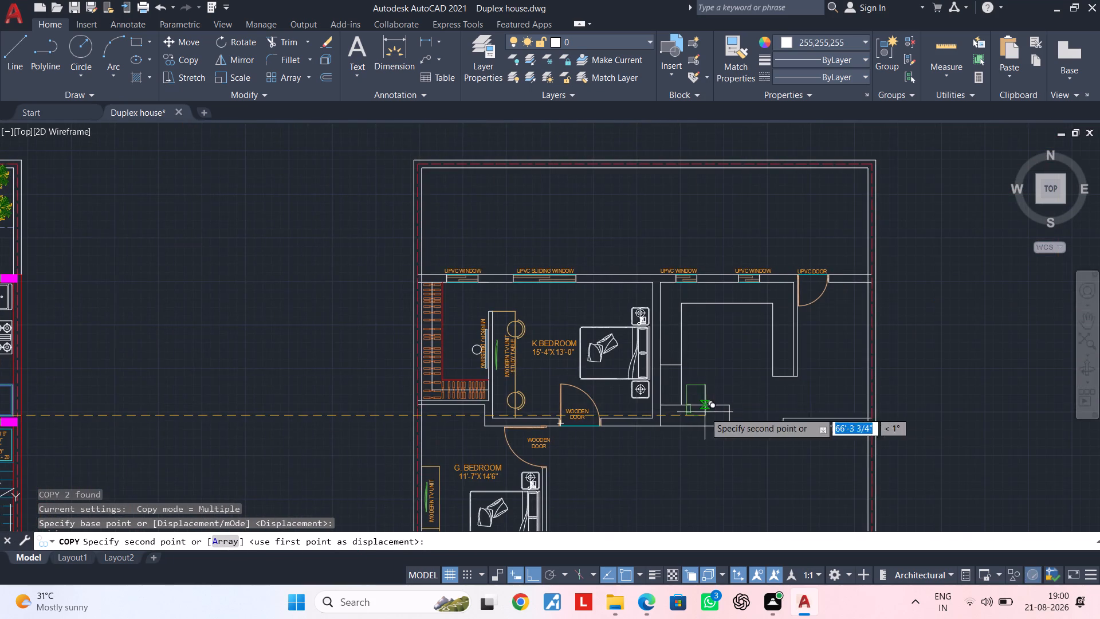
scroll(683, 402, "up", 3)
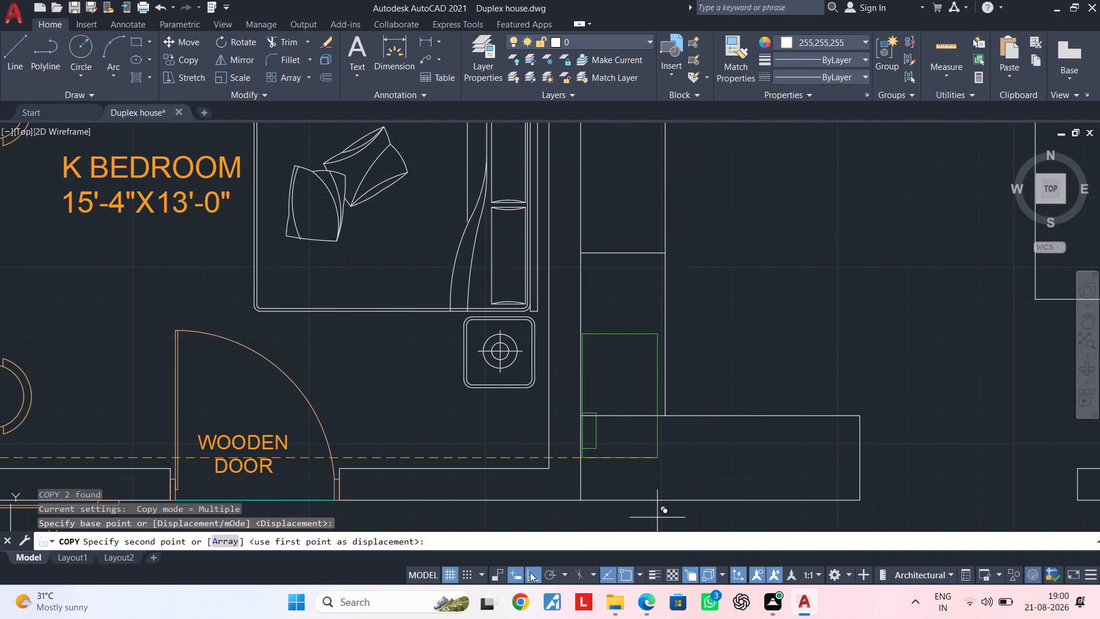
left_click(532, 571)
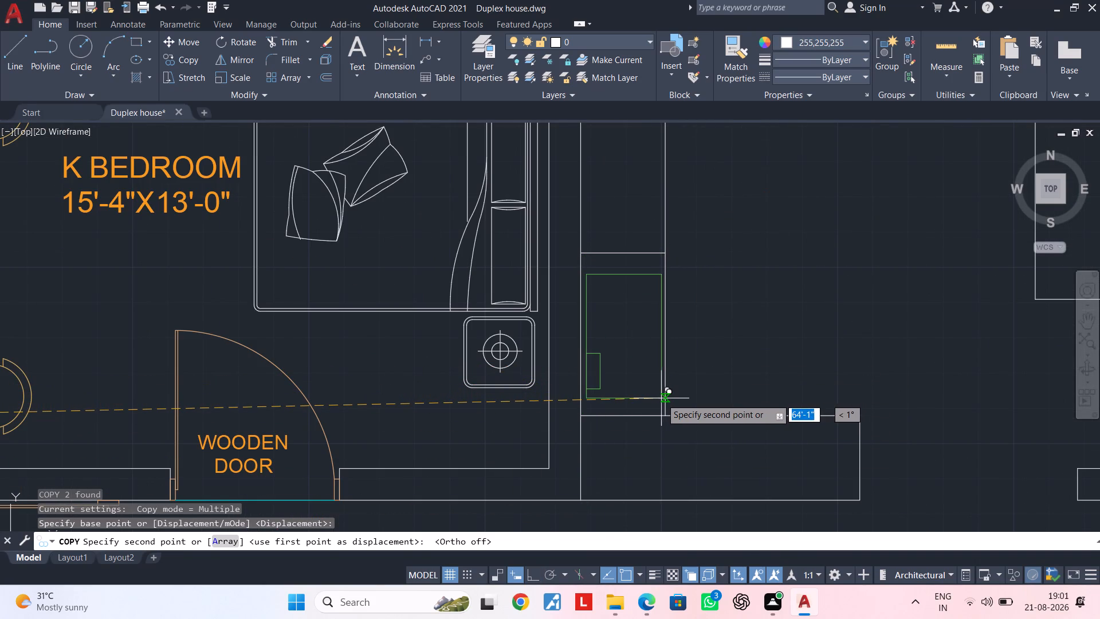
scroll(661, 398, "up", 2)
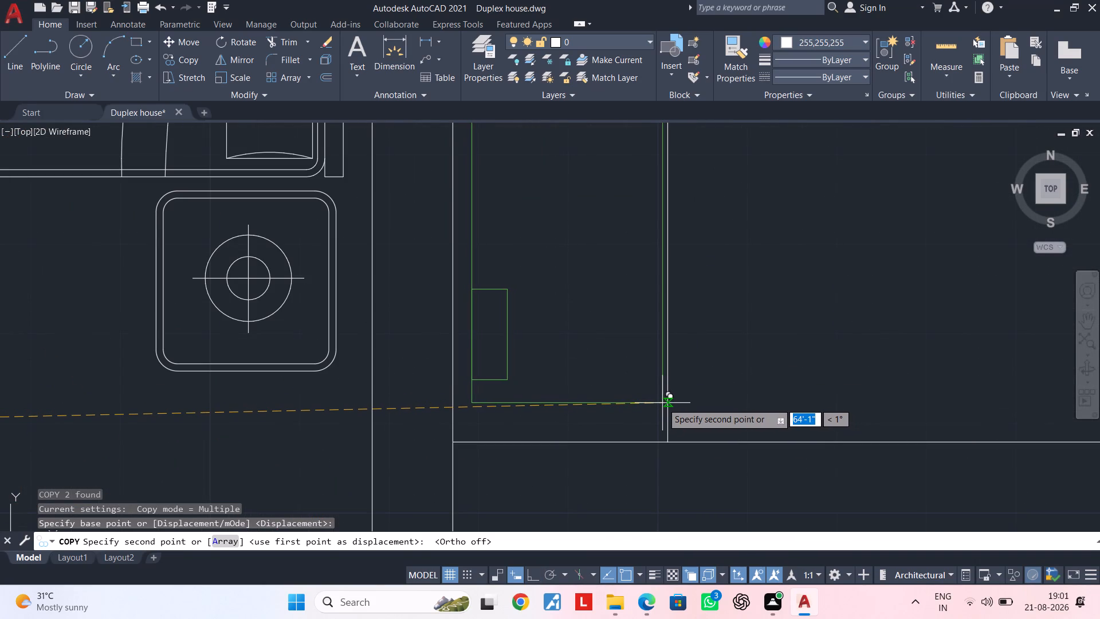
left_click(661, 408)
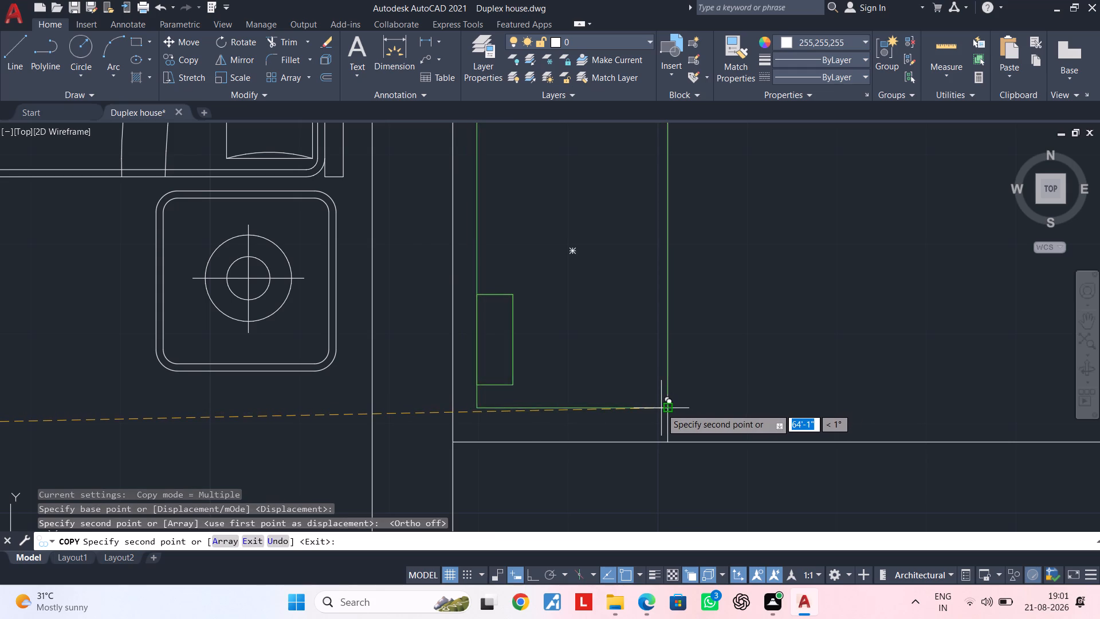
scroll(661, 408, "down", 8)
key("Escape")
key("Escape")
Copy the four-burner stove from the furnished plan's KITCHEN into the empty space between the two plans.
scroll(546, 393, "up", 3)
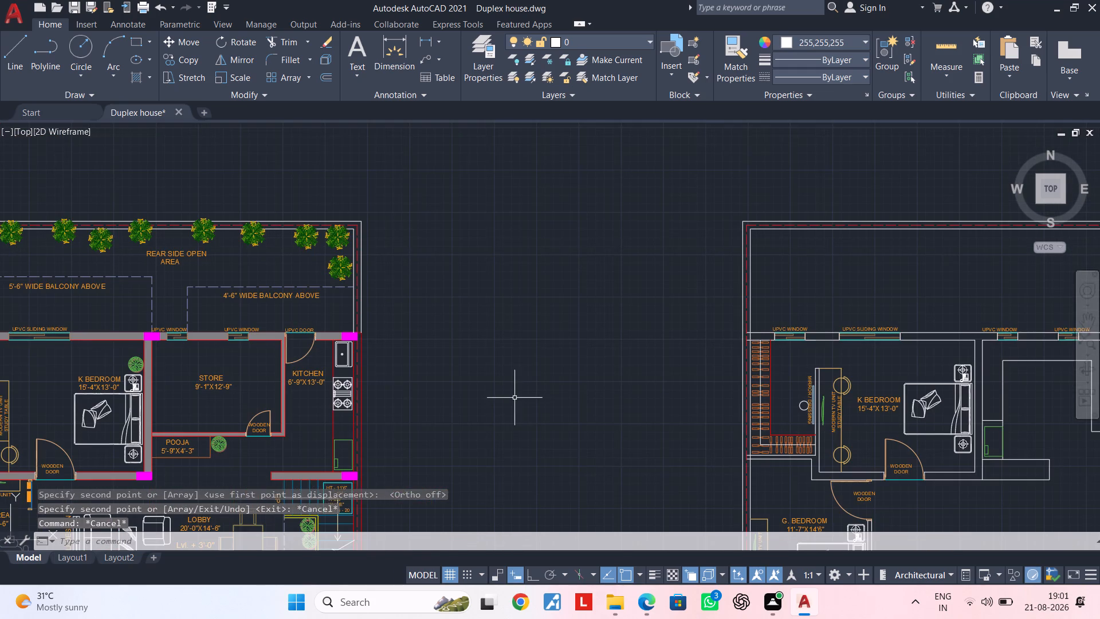
middle_click(514, 398)
key("Escape")
key("Escape")
middle_click_drag(515, 394, 562, 382)
key("Escape")
key("Escape")
middle_click_drag(535, 382, 560, 381)
scroll(480, 376, "up", 2)
middle_click_drag(484, 378, 494, 374)
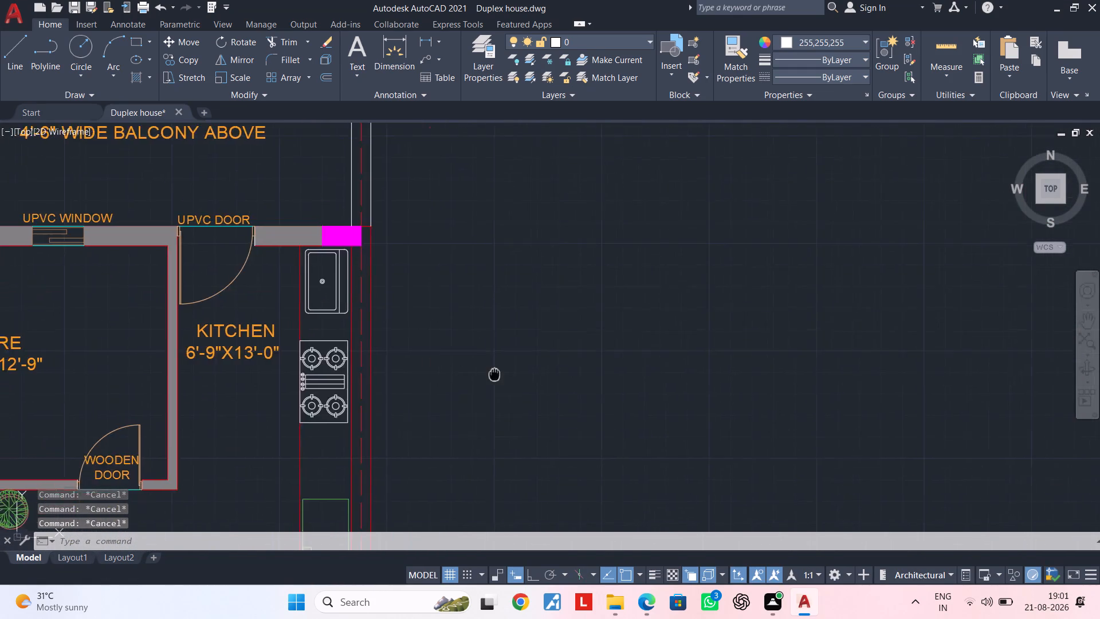
middle_click_drag(494, 374, 571, 352)
scroll(485, 351, "up", 2)
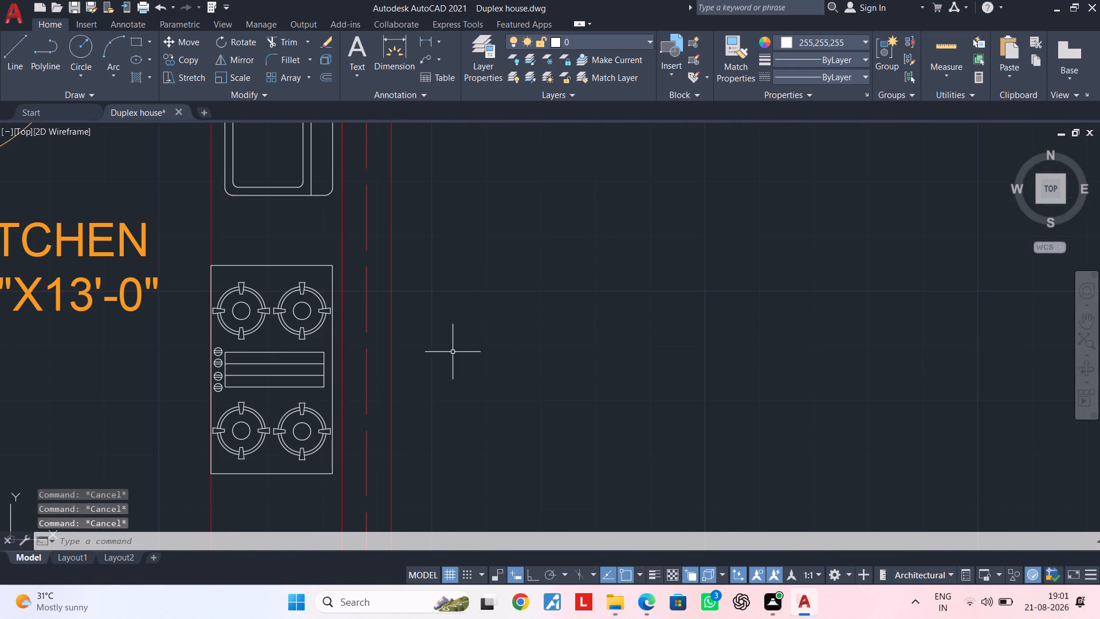
left_click(312, 267)
key("c")
key("o")
key("space")
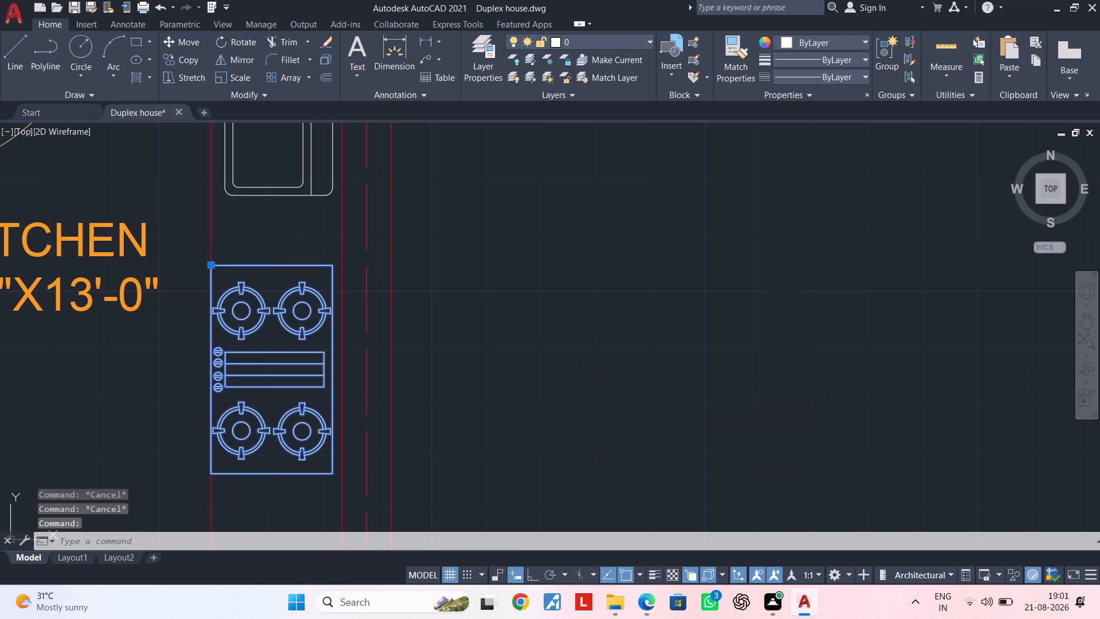
left_click_drag(224, 338, 348, 336)
scroll(836, 325, "down", 3)
middle_click_drag(836, 325, 468, 307)
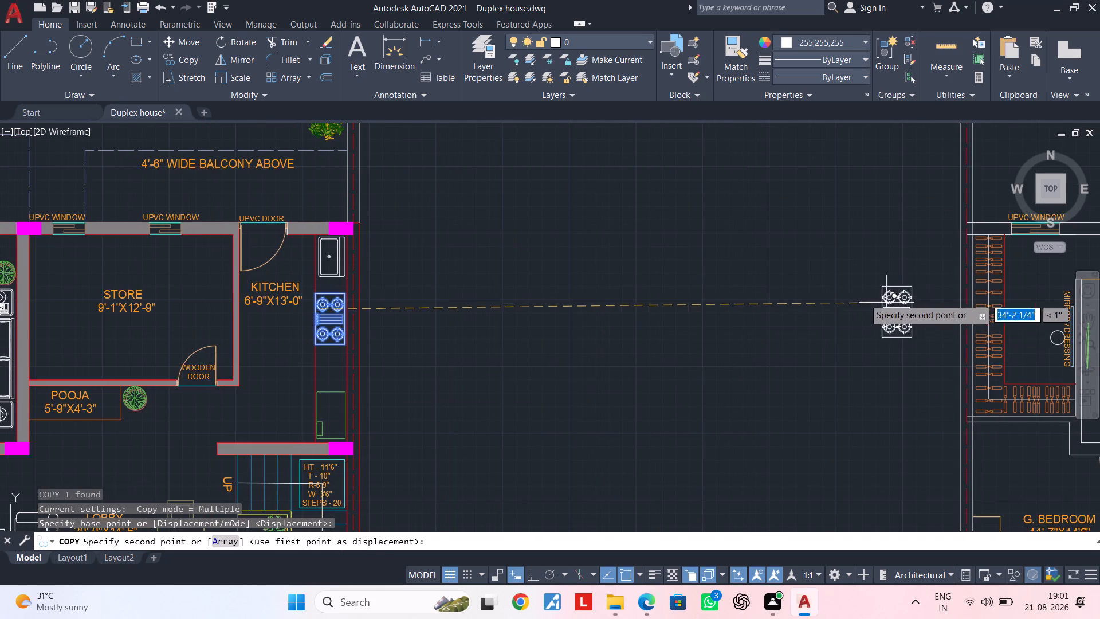
left_click(581, 254)
key("Escape")
key("Escape")
Rotate the copied stove by 90° with Ortho on.
left_click_drag(504, 178, 537, 198)
left_click(698, 367)
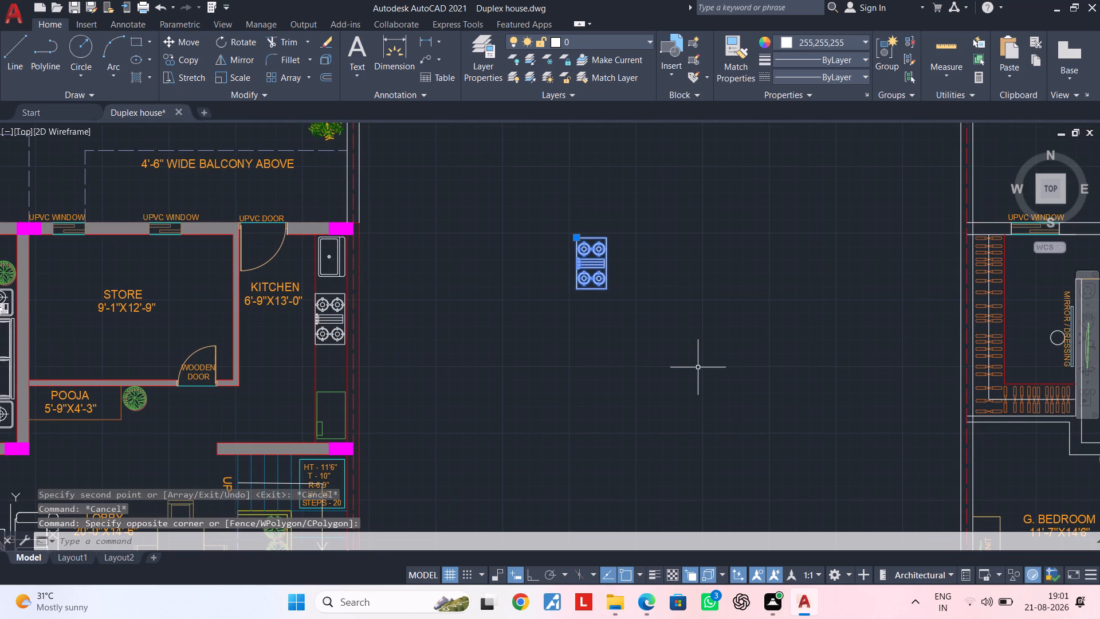
type("RO")
key("space")
left_click(678, 374)
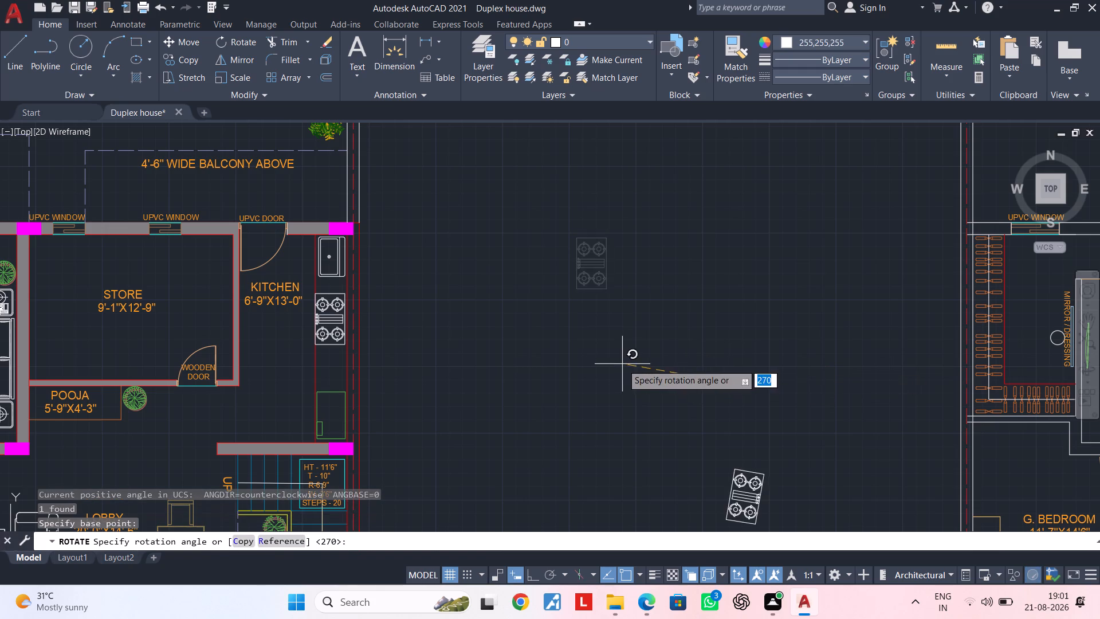
double_click(536, 576)
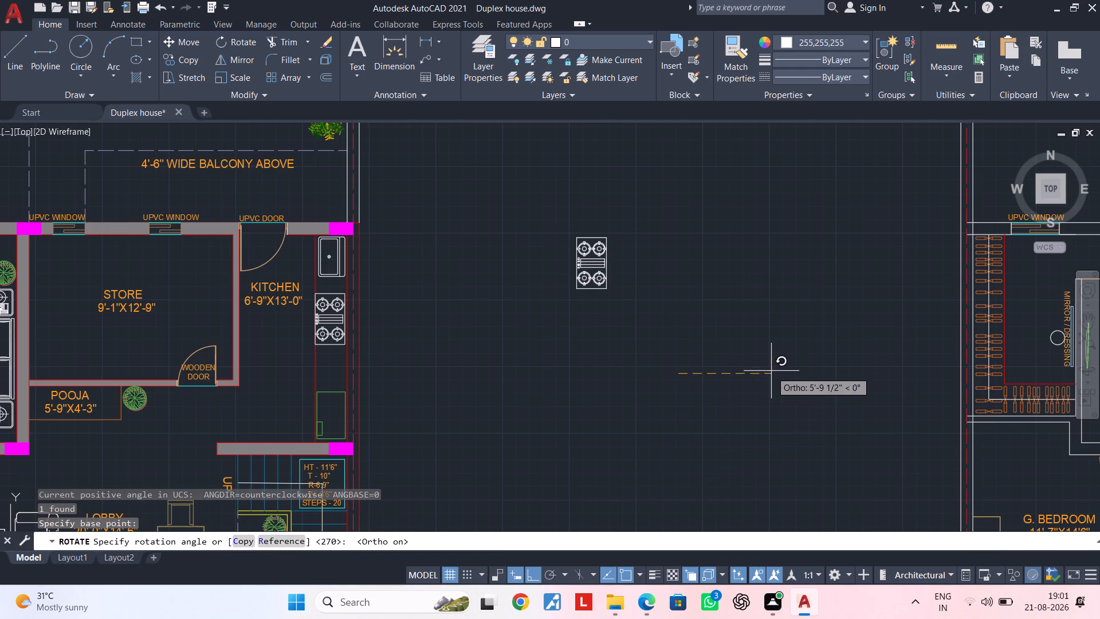
double_click(638, 229)
key("Escape")
middle_click_drag(645, 463, 618, 398)
key("Escape")
key("Escape")
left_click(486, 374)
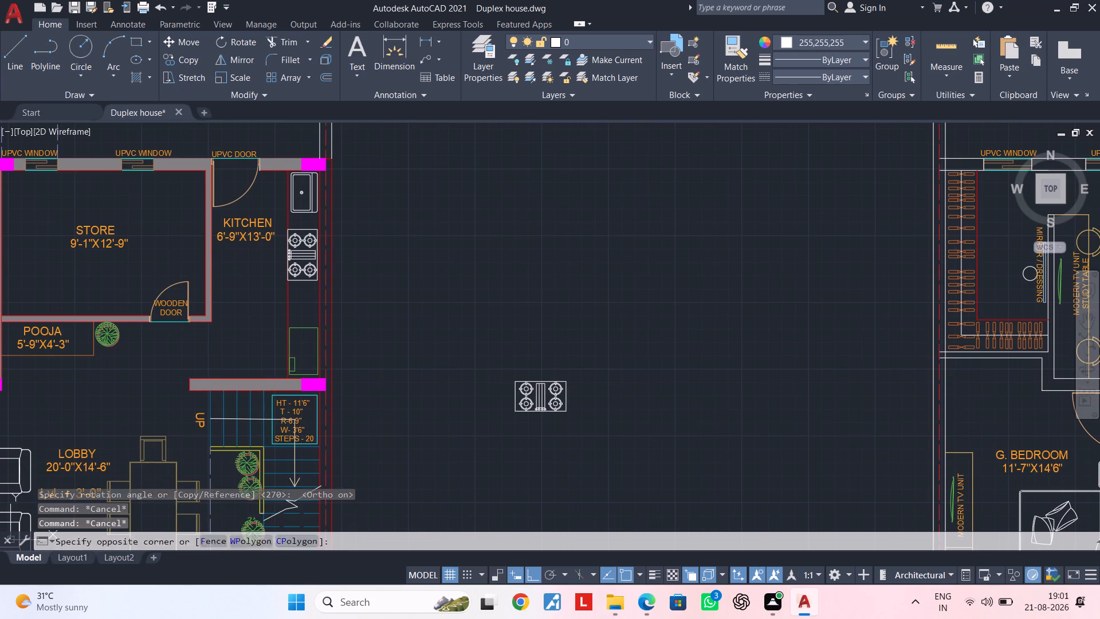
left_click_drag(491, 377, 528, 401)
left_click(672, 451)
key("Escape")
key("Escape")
With Ortho off, move the rotated stove onto the new plan's upper counter, between the two UPVC windows, with its controls facing the room.
left_click(488, 361)
left_click(700, 471)
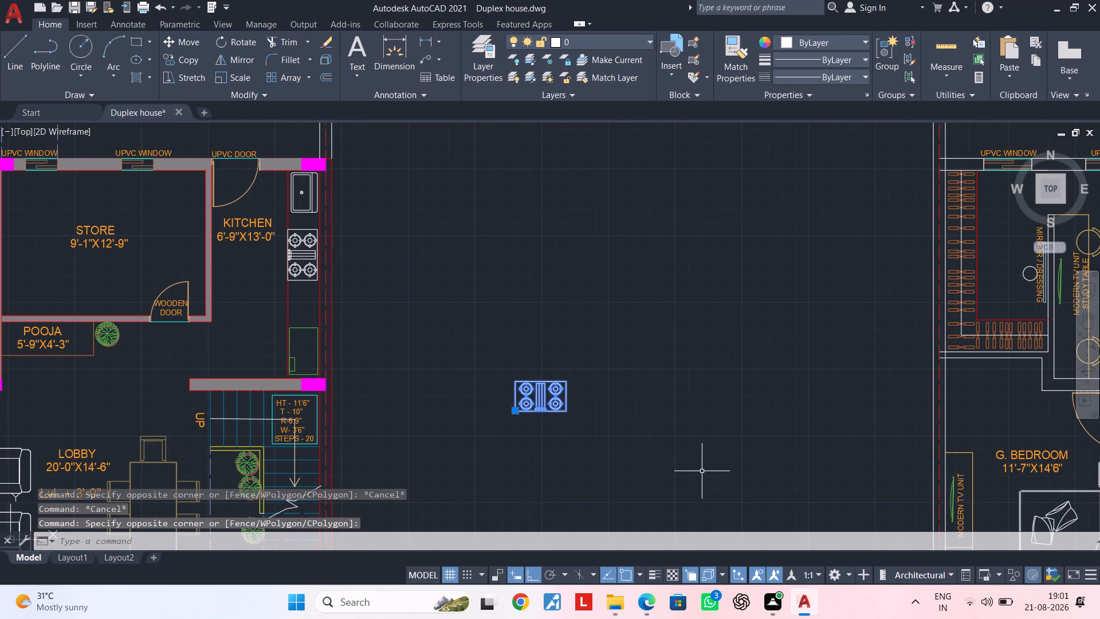
type("M")
key("space")
left_click(546, 404)
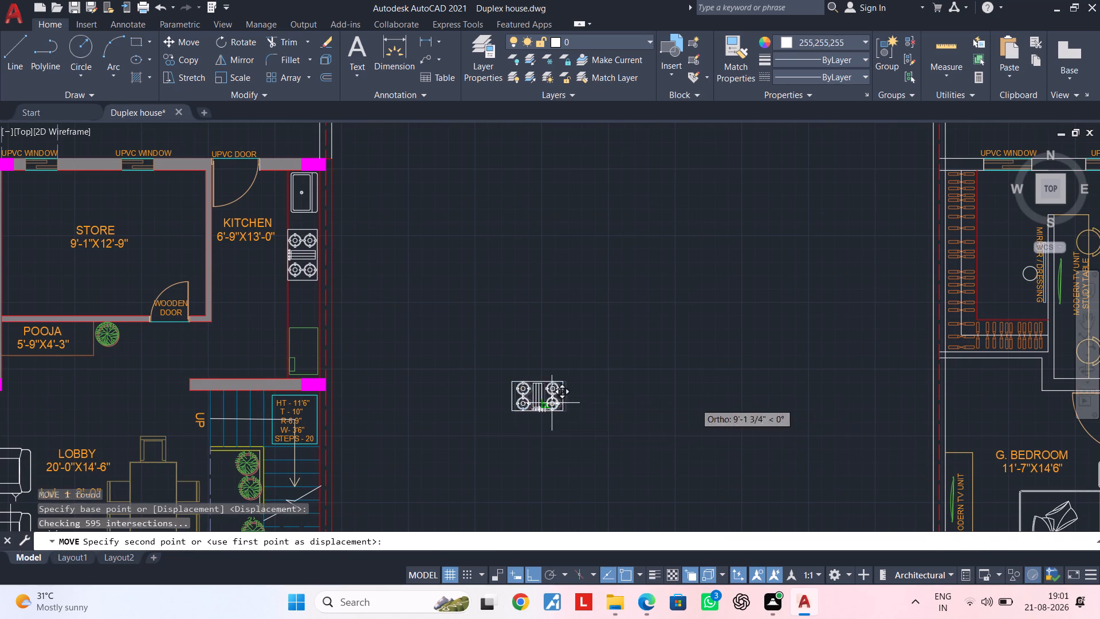
middle_click_drag(834, 391, 128, 400)
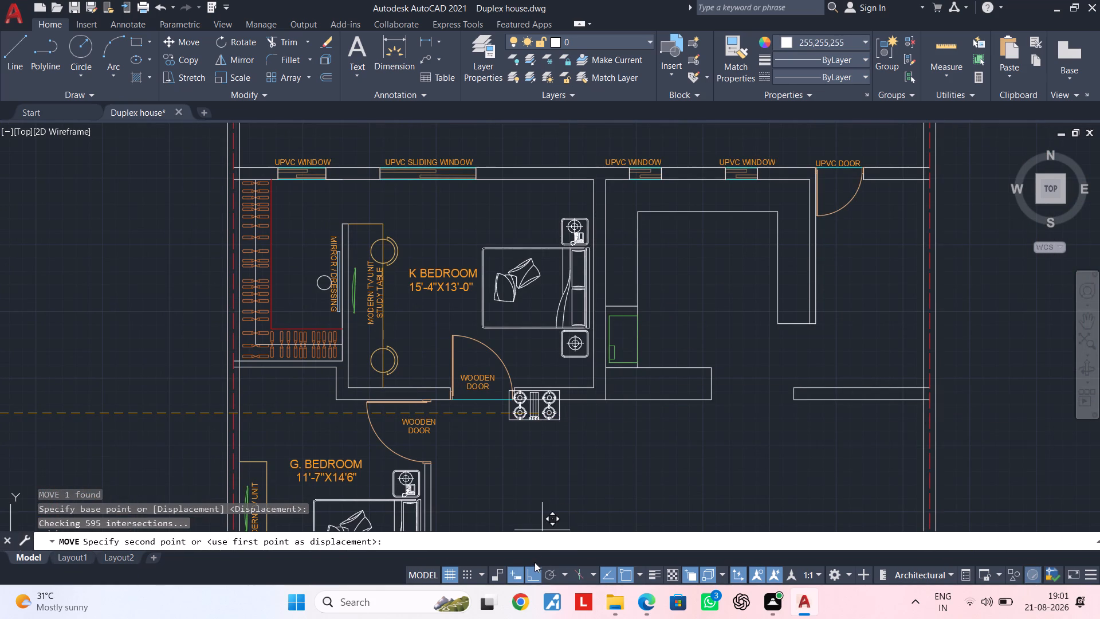
left_click(533, 570)
middle_click_drag(712, 350, 658, 441)
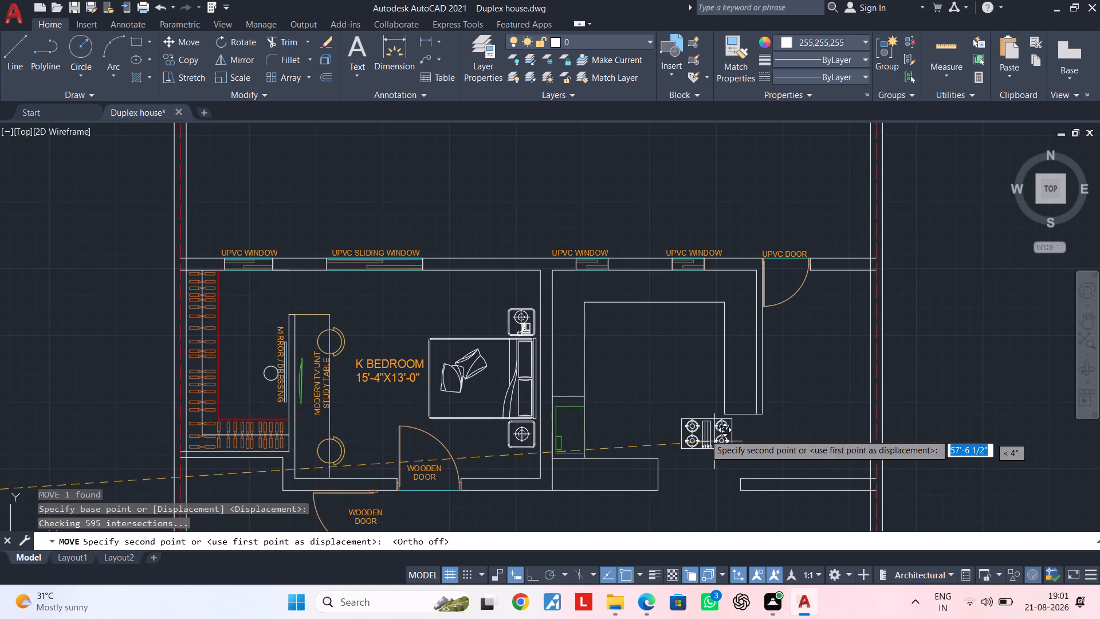
scroll(652, 310, "up", 2)
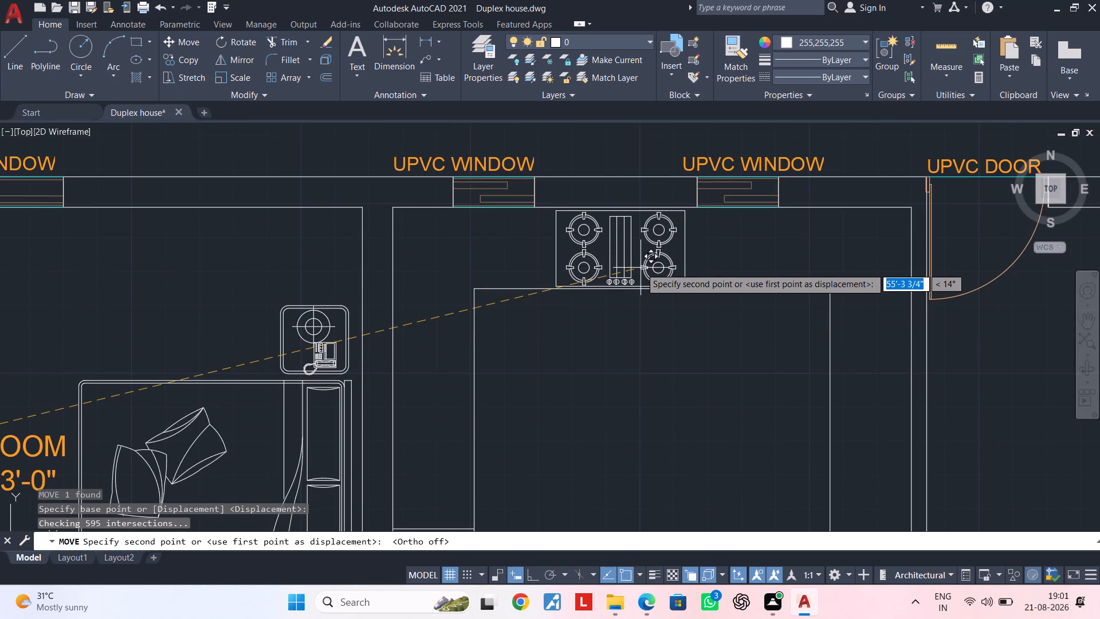
scroll(641, 268, "up", 2)
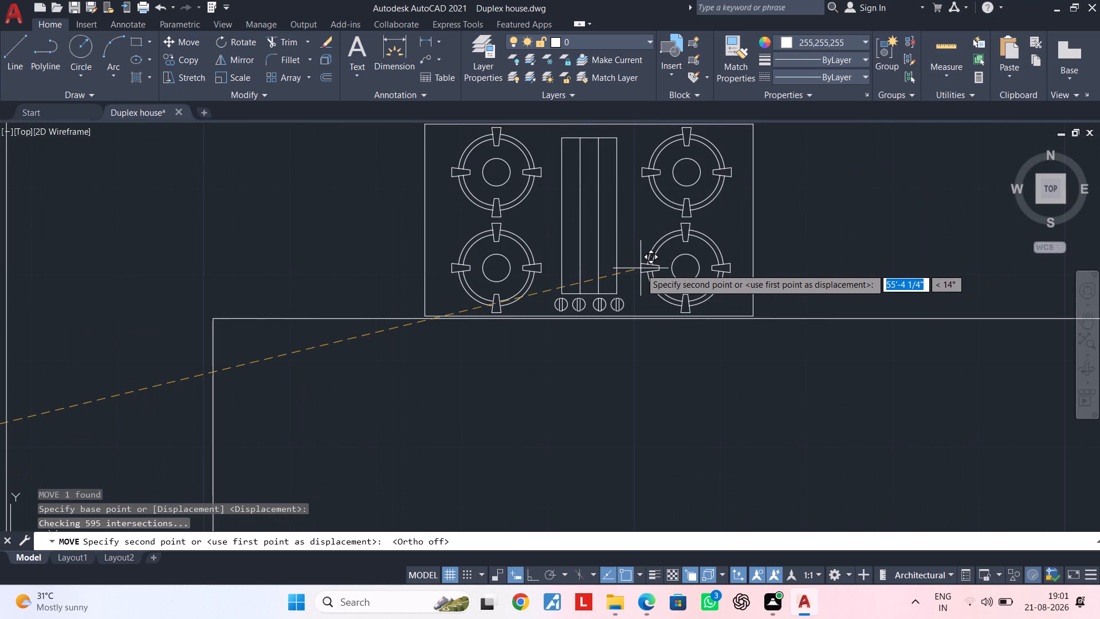
left_click(641, 268)
scroll(756, 350, "down", 2)
middle_click_drag(819, 395, 577, 370)
key("Escape")
scroll(632, 375, "down", 2)
middle_click_drag(678, 394, 611, 336)
key("Escape")
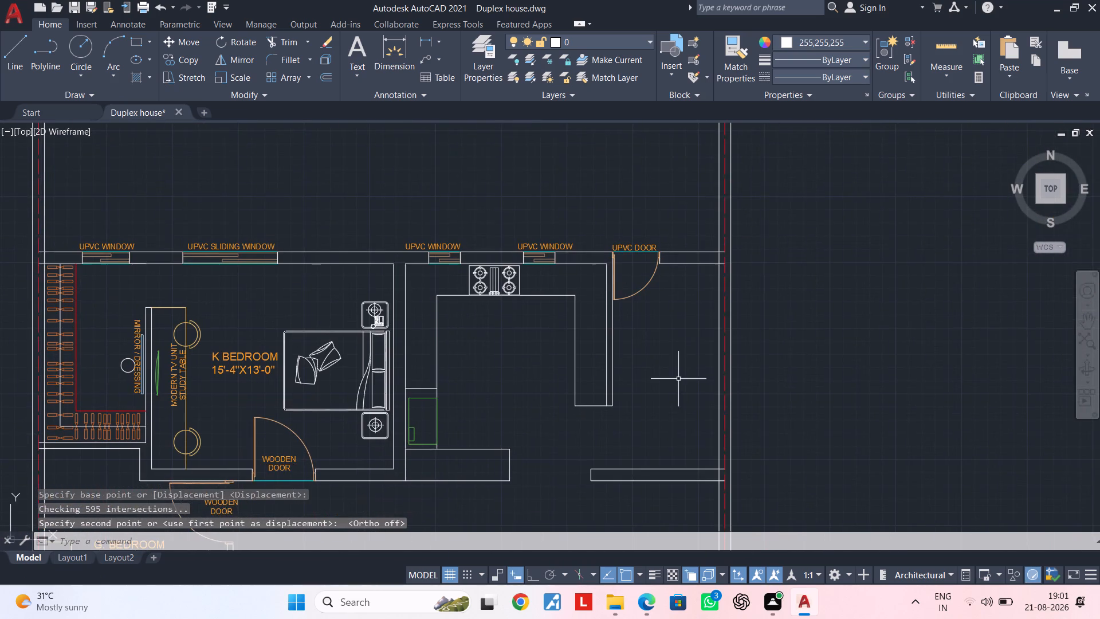
middle_click_drag(678, 379, 675, 352)
key("Escape")
key("Escape")
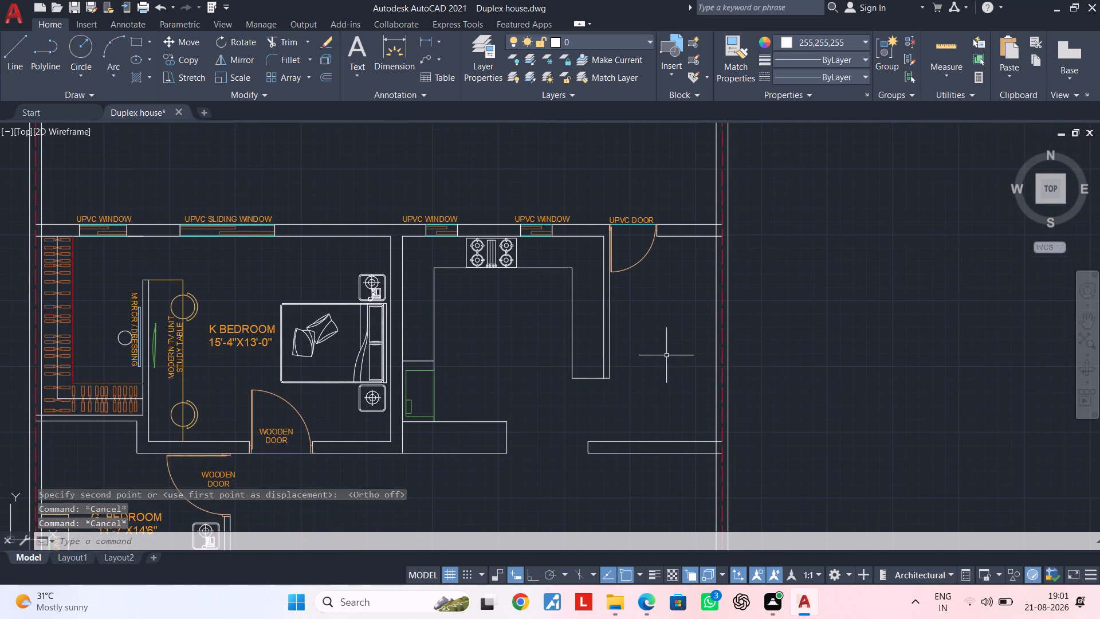
Offset the inner line of the new plan's right-hand boundary wall 2' inward, toward the UPVC door.
key("Escape")
middle_click_drag(653, 344, 634, 338)
key("Escape")
type("OF 2'")
key("Return")
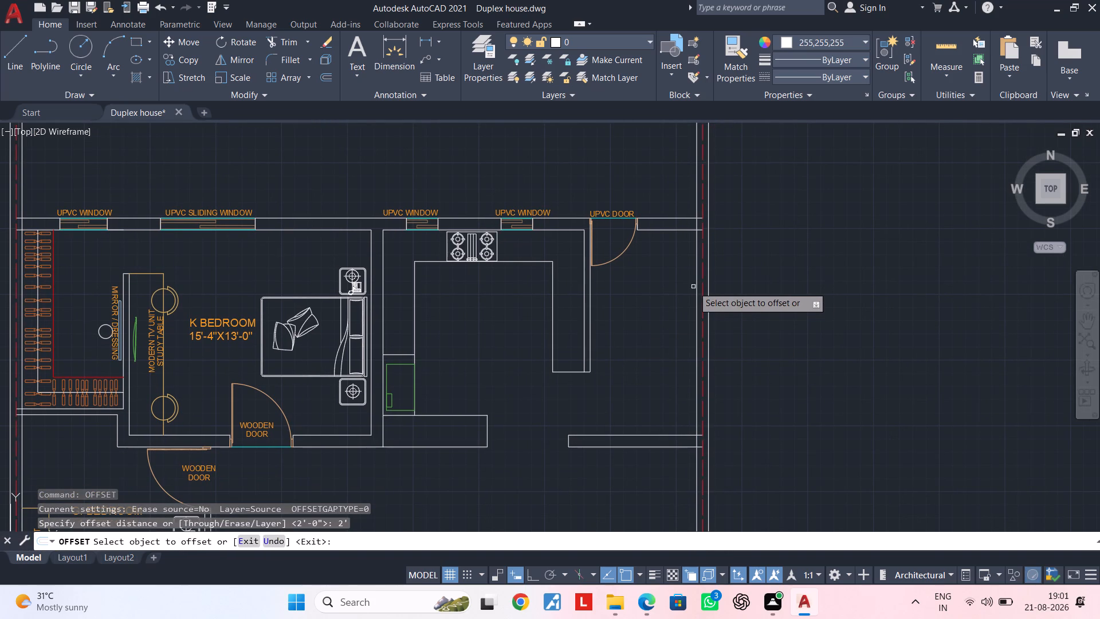
left_click(696, 284)
left_click(654, 283)
key("Escape")
key("Escape")
key("Escape")
middle_click_drag(662, 283, 655, 290)
Trim the offset counter line above the upper wall, below the lower wall and within both wall thicknesses.
type("TR")
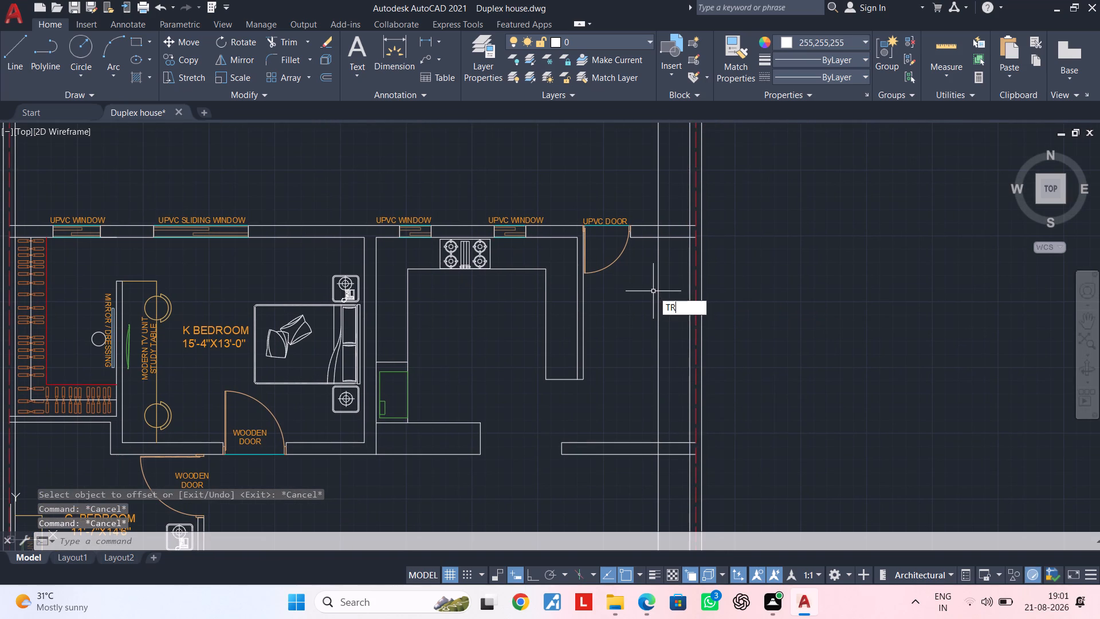
key("space")
type("C")
key("Escape")
key("space")
key("Escape")
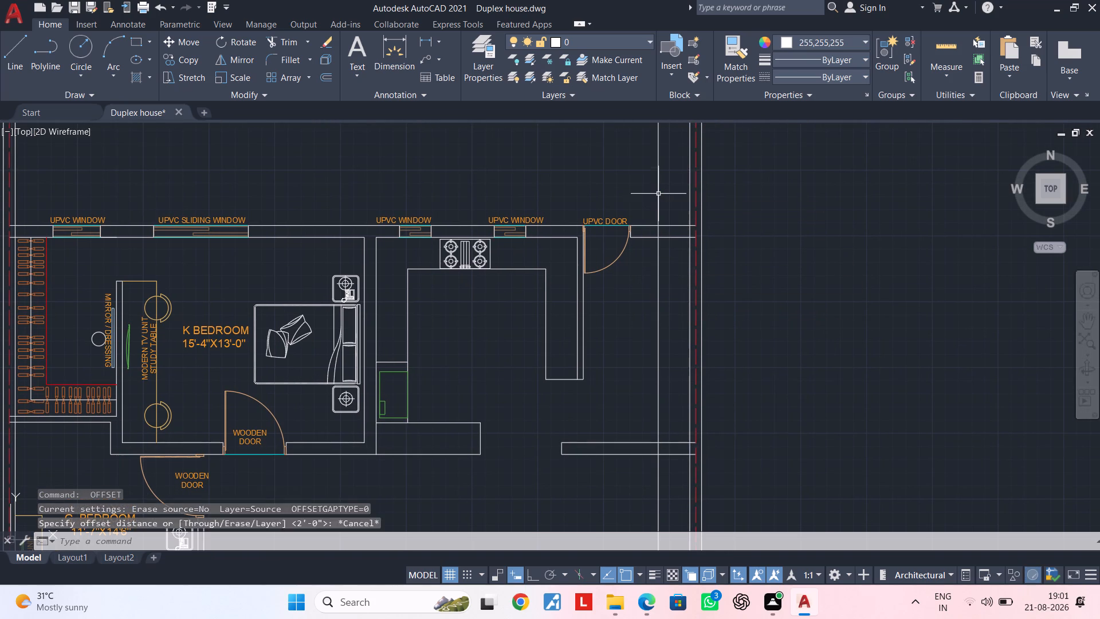
key("Escape")
type("TR")
key("space")
left_click(659, 191)
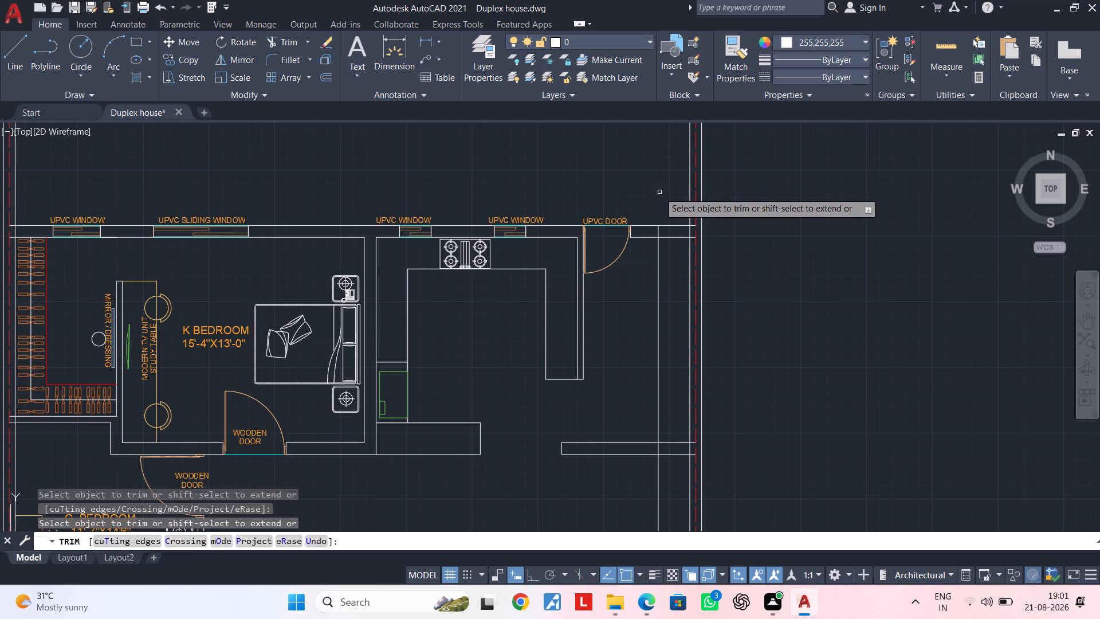
left_click(656, 482)
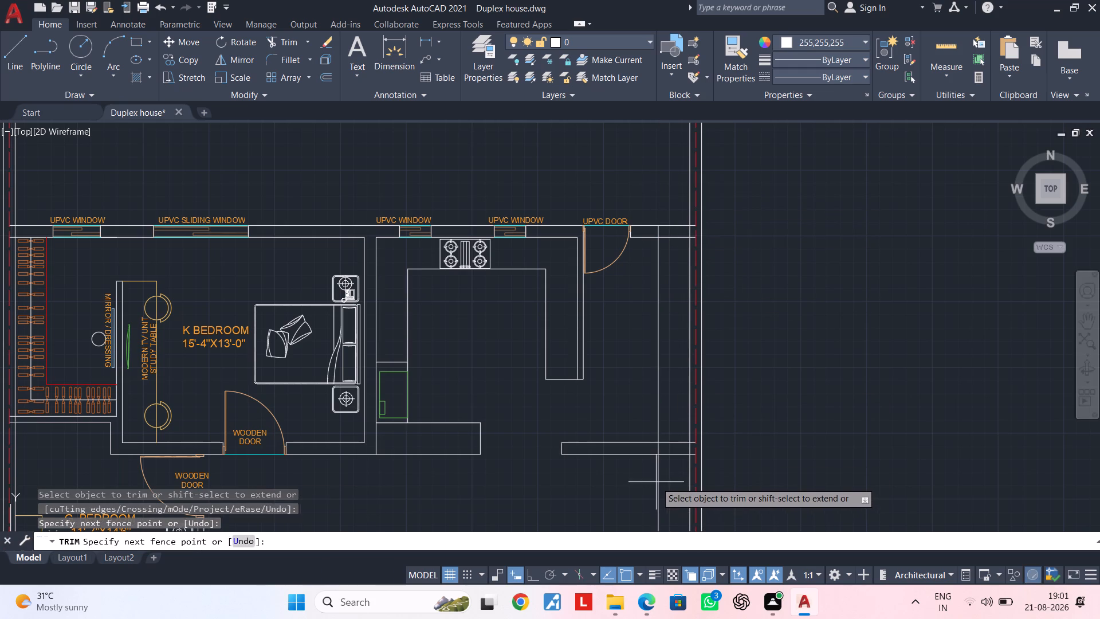
left_click(662, 469)
scroll(660, 448, "up", 2)
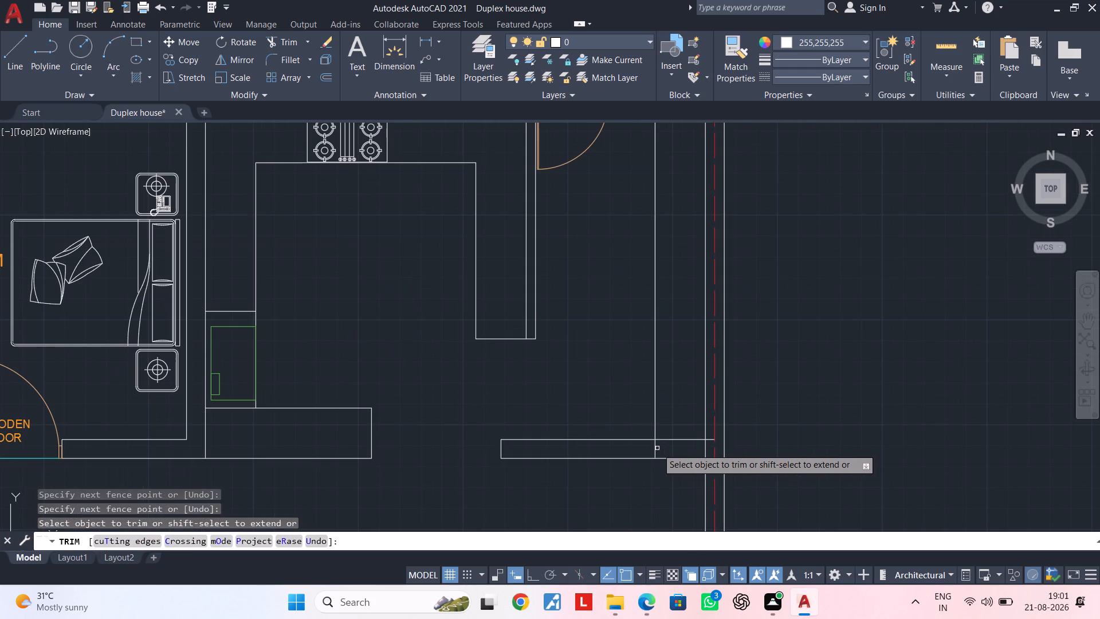
left_click(657, 448)
scroll(637, 338, "down", 1)
middle_click_drag(632, 326, 603, 445)
scroll(634, 197, "up", 1)
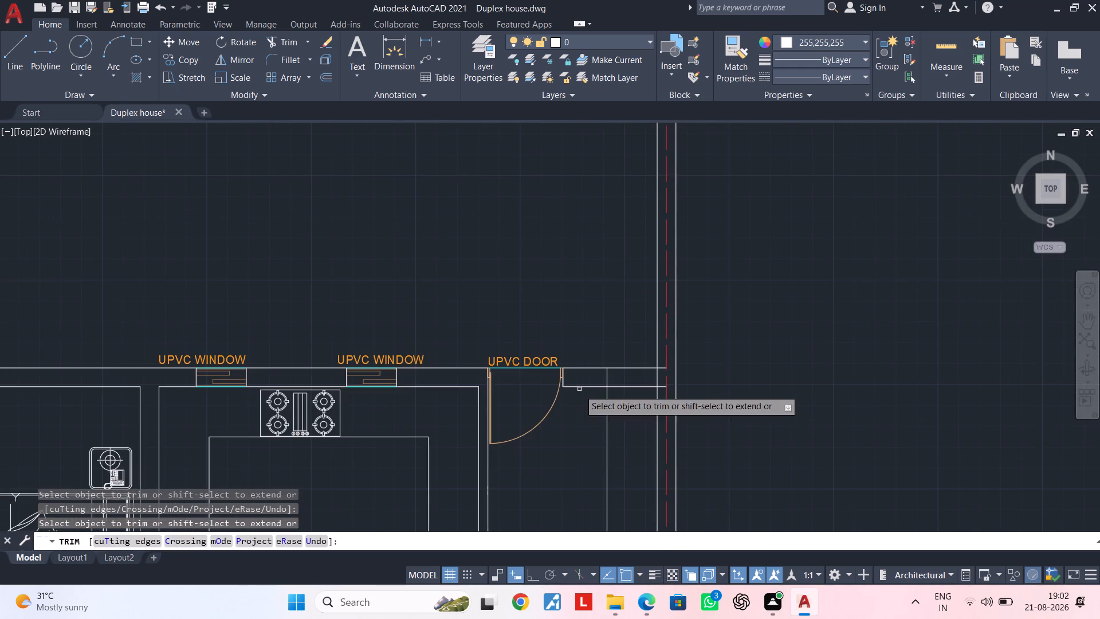
scroll(611, 378, "up", 1)
double_click(603, 378)
key("Escape")
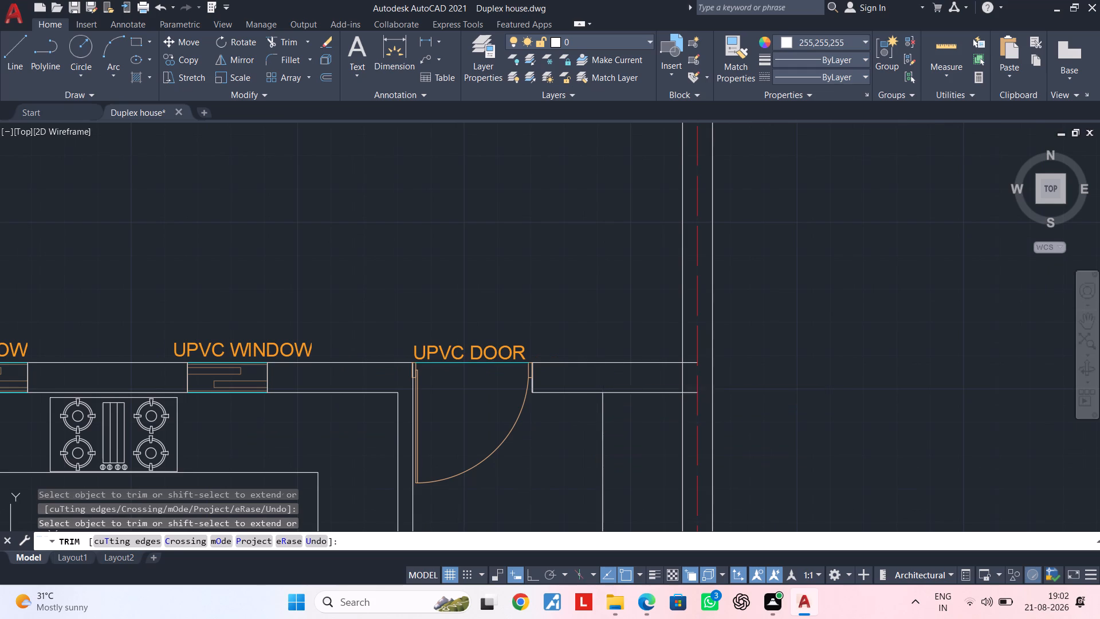
scroll(603, 378, "down", 2)
key("Escape")
middle_click_drag(589, 425, 592, 338)
key("Escape")
key("Escape")
middle_click_drag(608, 390, 616, 350)
key("Escape")
key("Escape")
key("Escape")
key("Escape")
key("Escape")
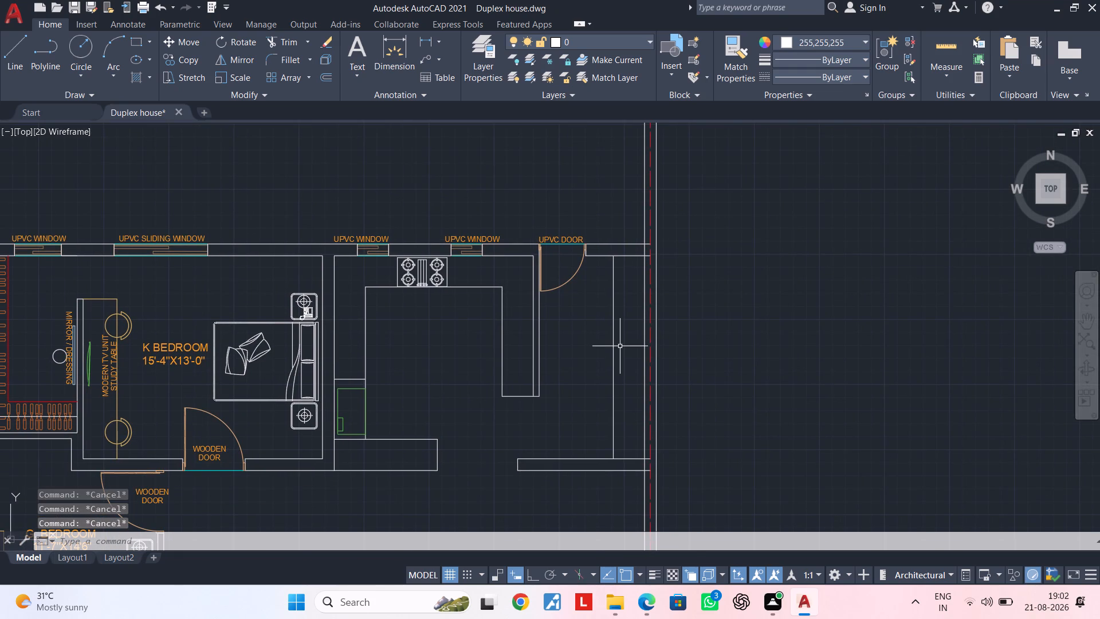
key("Escape")
key("Escape")
key("Escape")
Copy the sink from the furnished plan's KITCHEN onto the upper end of the new counter near the UPVC door.
scroll(620, 347, "down", 1)
middle_click_drag(615, 349, 693, 310)
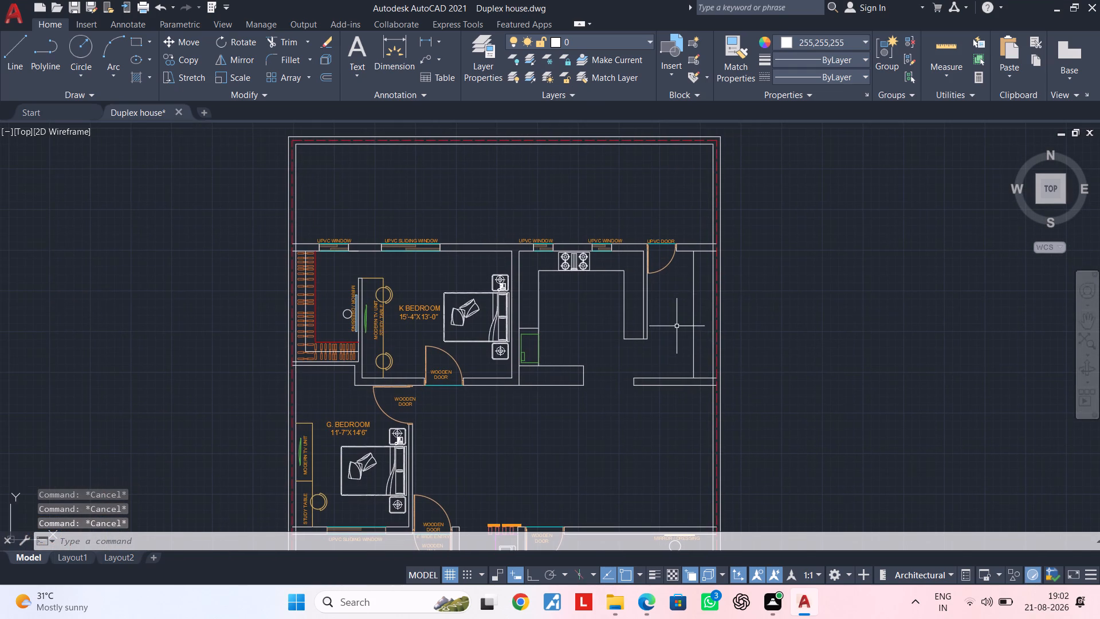
middle_click_drag(602, 354, 1007, 264)
middle_click_drag(653, 300, 721, 293)
scroll(389, 175, "up", 1)
left_click(363, 181)
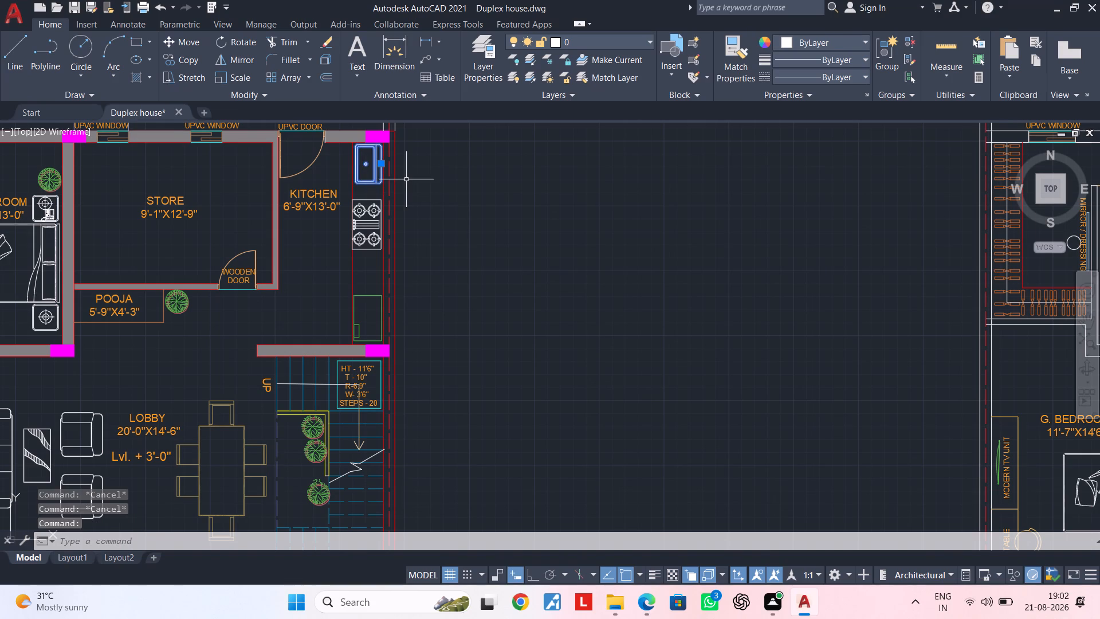
key("c")
key("o")
key("space")
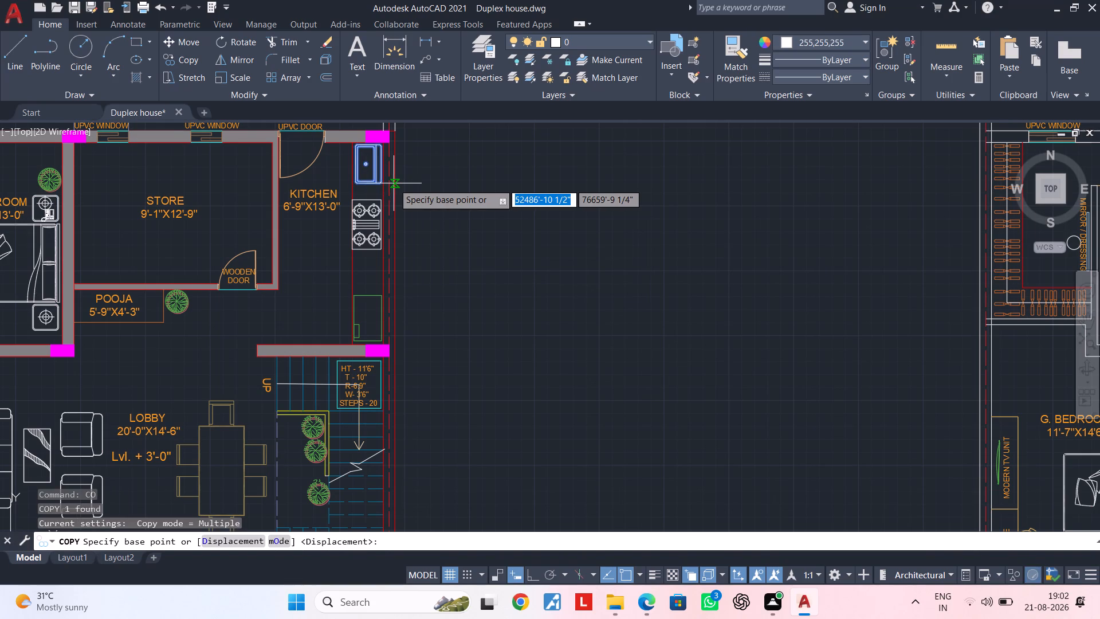
left_click(364, 167)
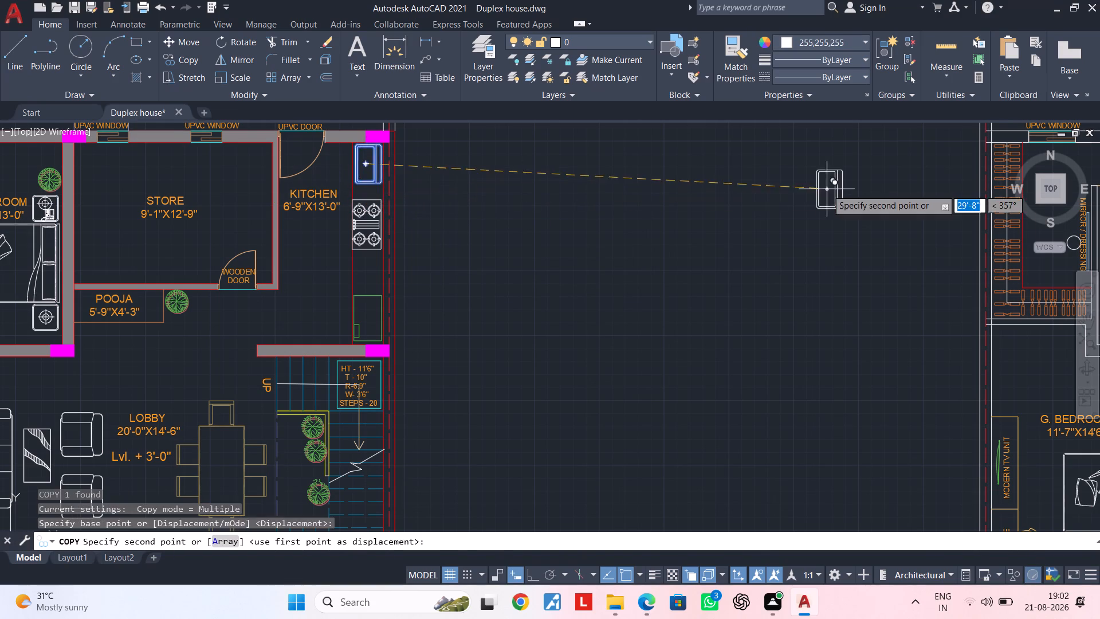
scroll(827, 189, "down", 1)
middle_click_drag(827, 189, 287, 211)
middle_click_drag(740, 199, 561, 201)
scroll(628, 205, "up", 2)
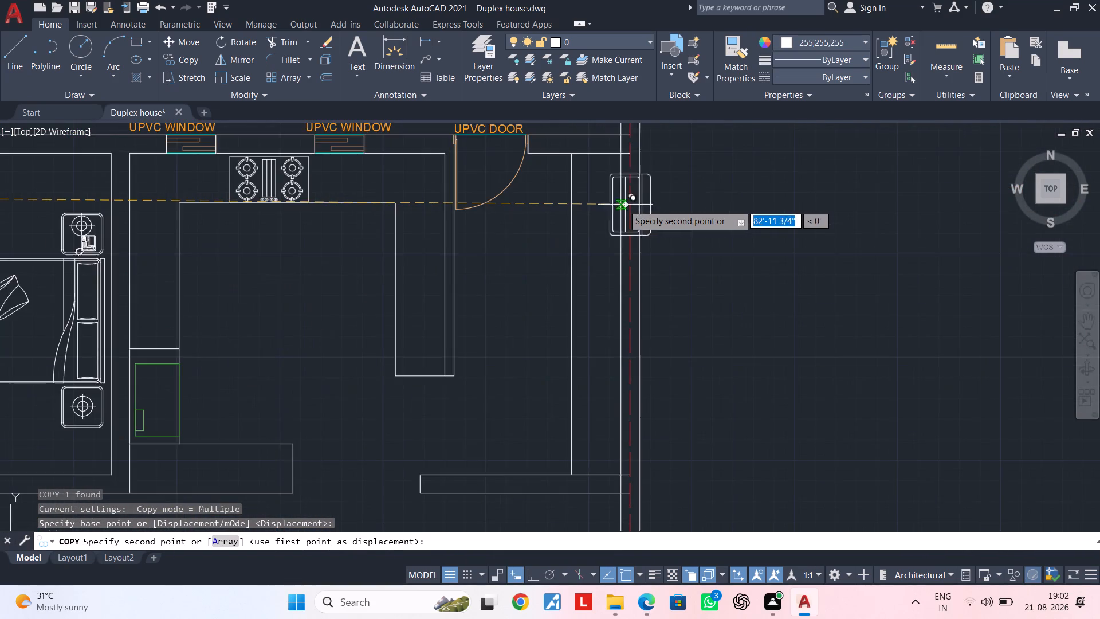
scroll(600, 205, "up", 1)
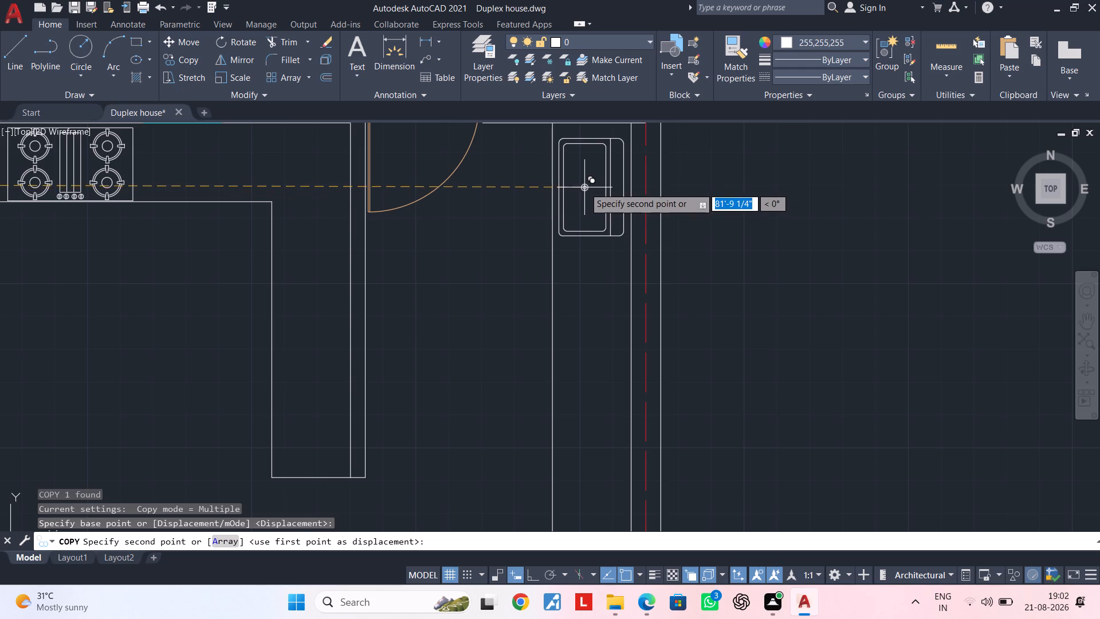
left_click(584, 187)
scroll(592, 230, "down", 2)
key("Escape")
key("Escape")
middle_click_drag(594, 255, 645, 197)
key("Escape")
scroll(606, 245, "down", 1)
key("Escape")
middle_click_drag(606, 245, 637, 222)
key("Escape")
key("Escape")
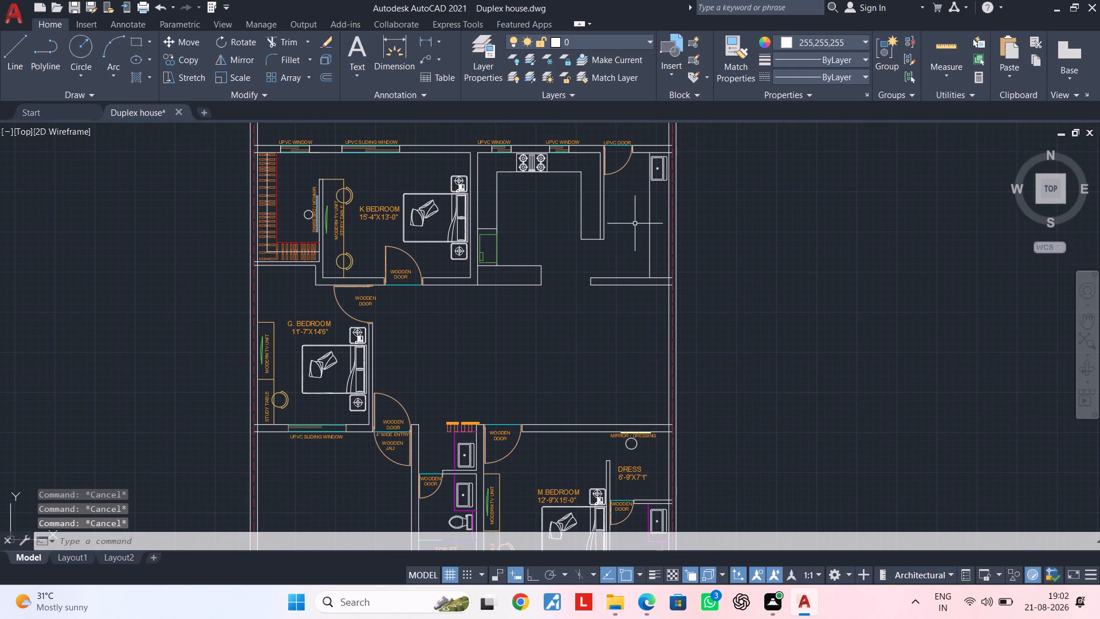
Copy the LOBBY sofa, centre table, two armchairs and CNC JALI DESIGN panel with its label into the space between the plans.
middle_click_drag(623, 240, 652, 215)
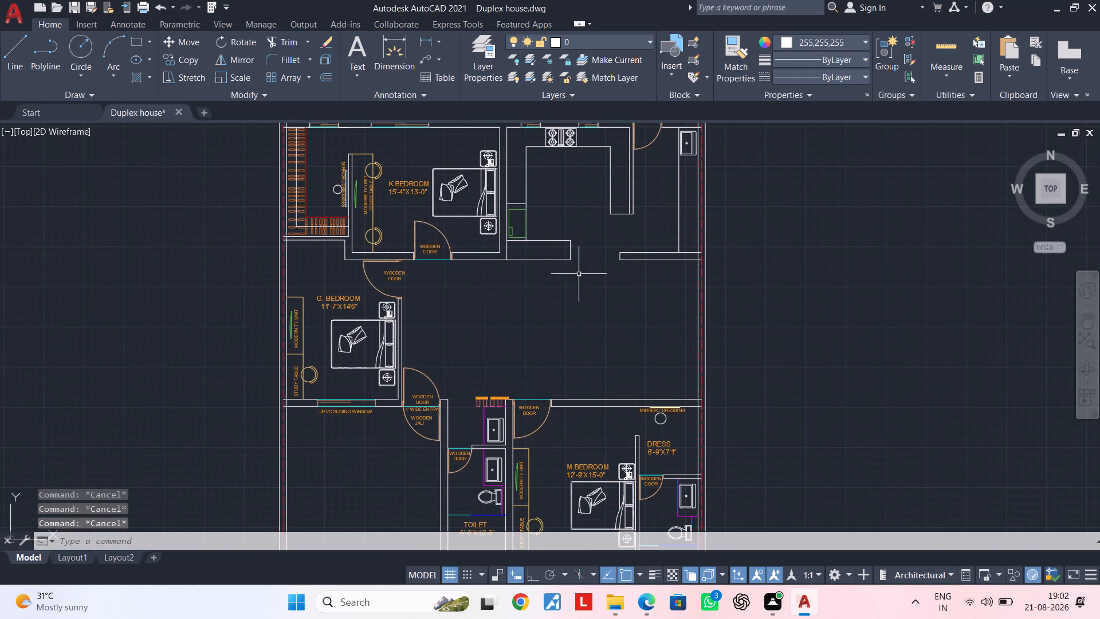
middle_click_drag(566, 284, 637, 258)
scroll(603, 276, "down", 1)
middle_click_drag(603, 276, 690, 269)
middle_click_drag(484, 312, 573, 288)
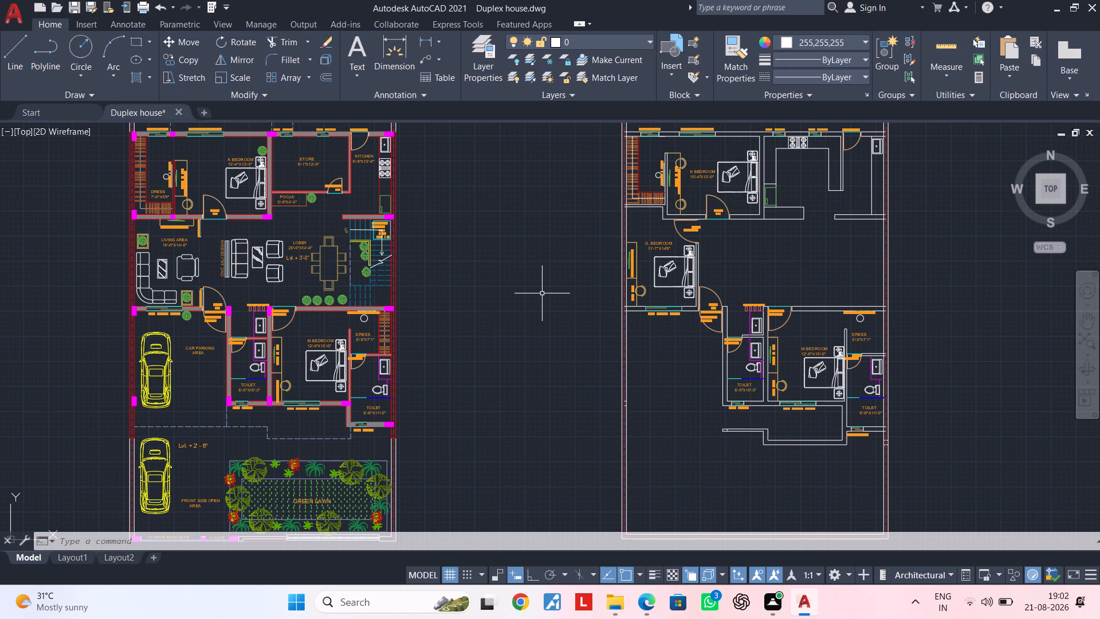
scroll(266, 273, "up", 2)
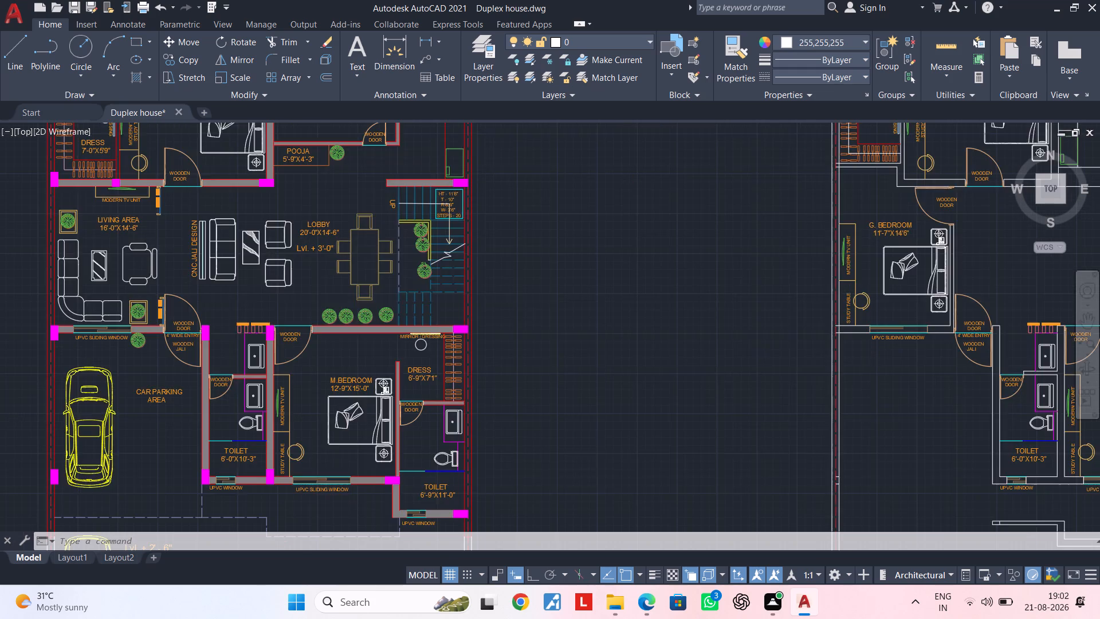
left_click(323, 303)
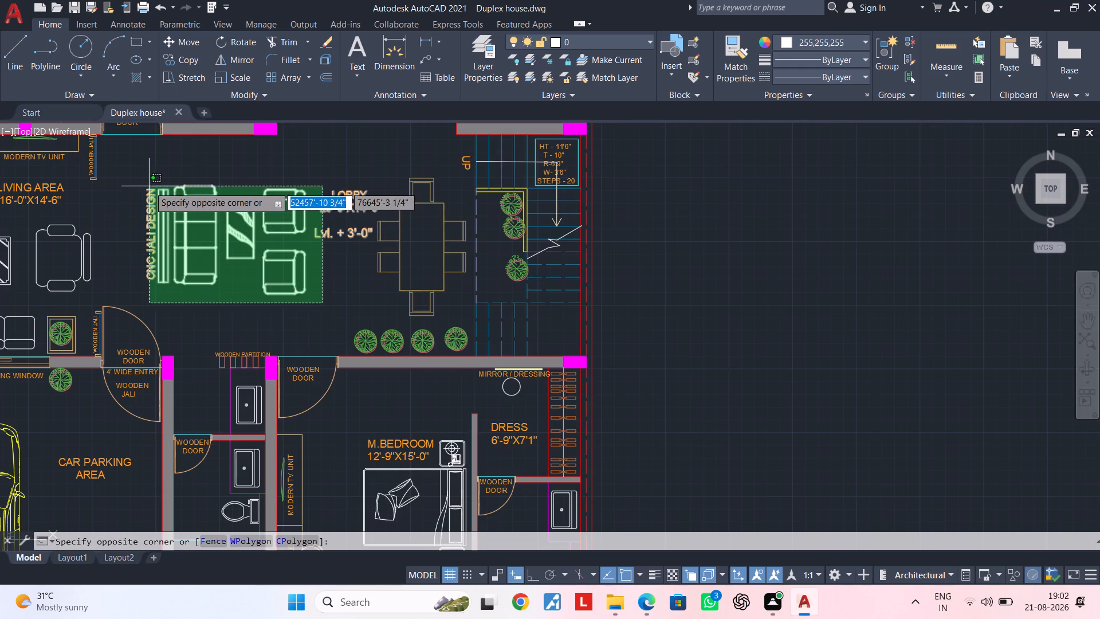
left_click(131, 175)
key("Escape")
key("Escape")
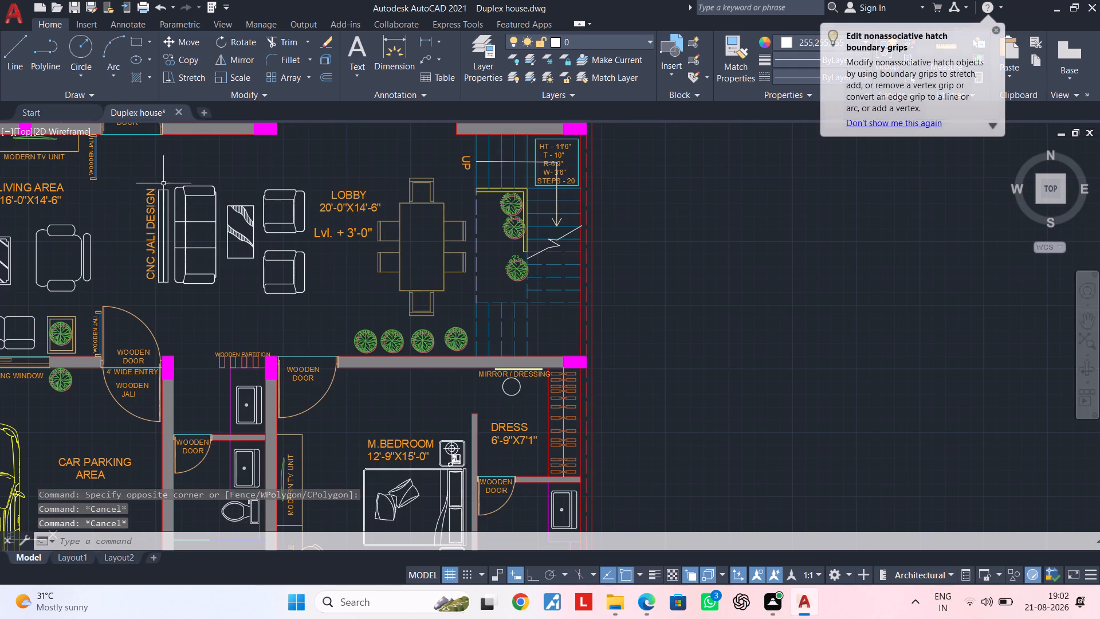
left_click(144, 177)
left_click(307, 308)
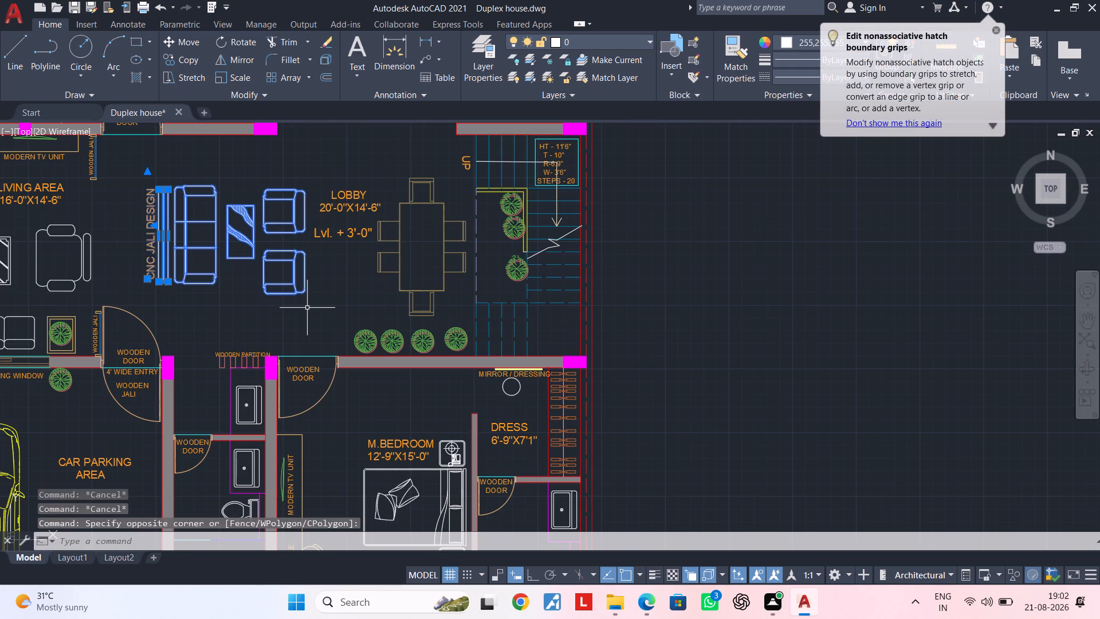
left_click(120, 179)
left_click(230, 303)
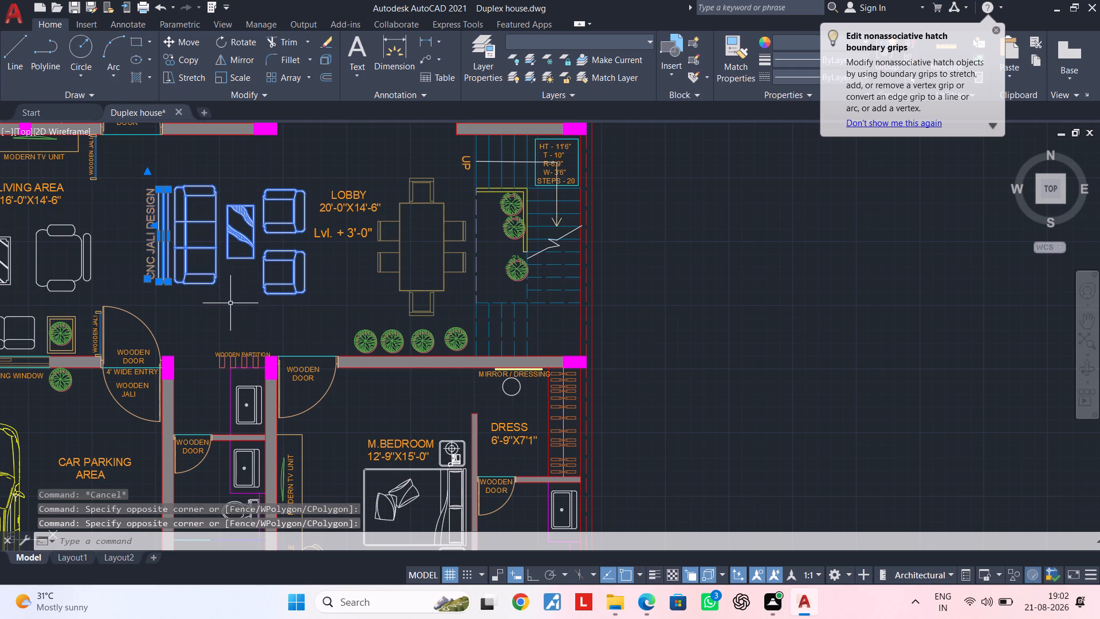
type("CO")
key("space")
left_click_drag(236, 272, 246, 273)
middle_click_drag(710, 296, 392, 306)
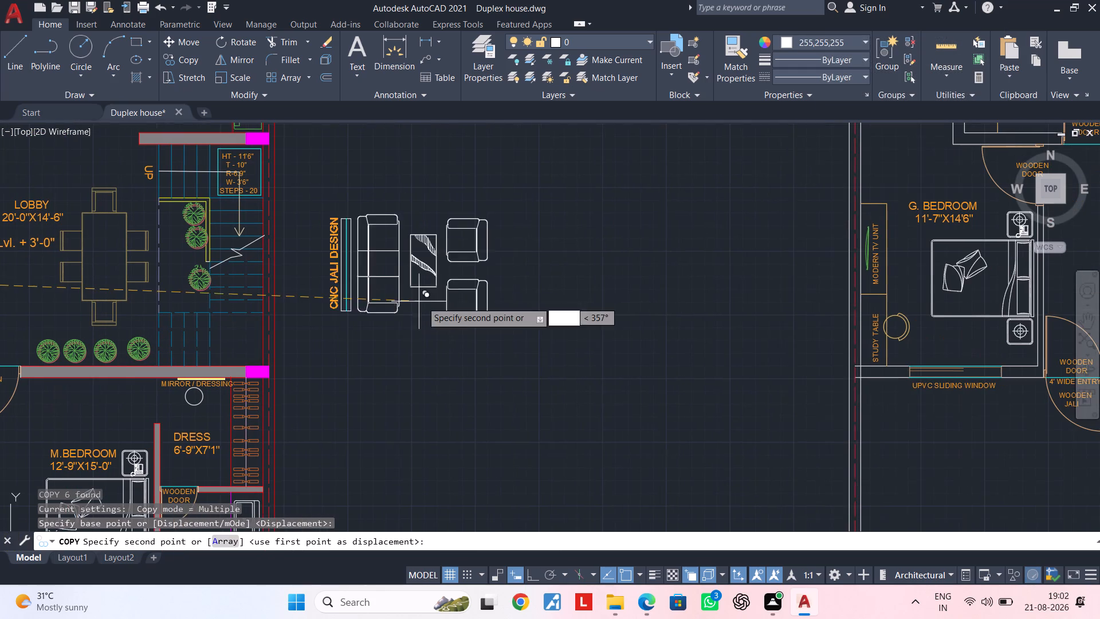
left_click(474, 300)
key("Escape")
key("Escape")
Mirror the copied sofa set and jali panel about a vertical line with Ortho on, erasing the source objects.
left_click(372, 203)
left_click(576, 361)
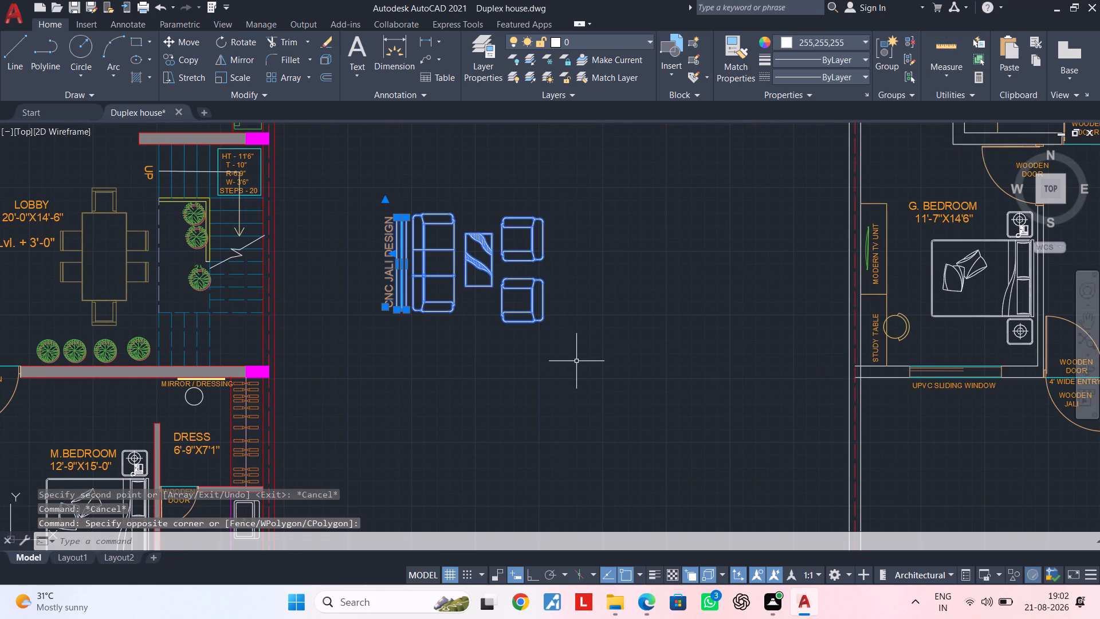
type("MI")
key("space")
left_click(575, 211)
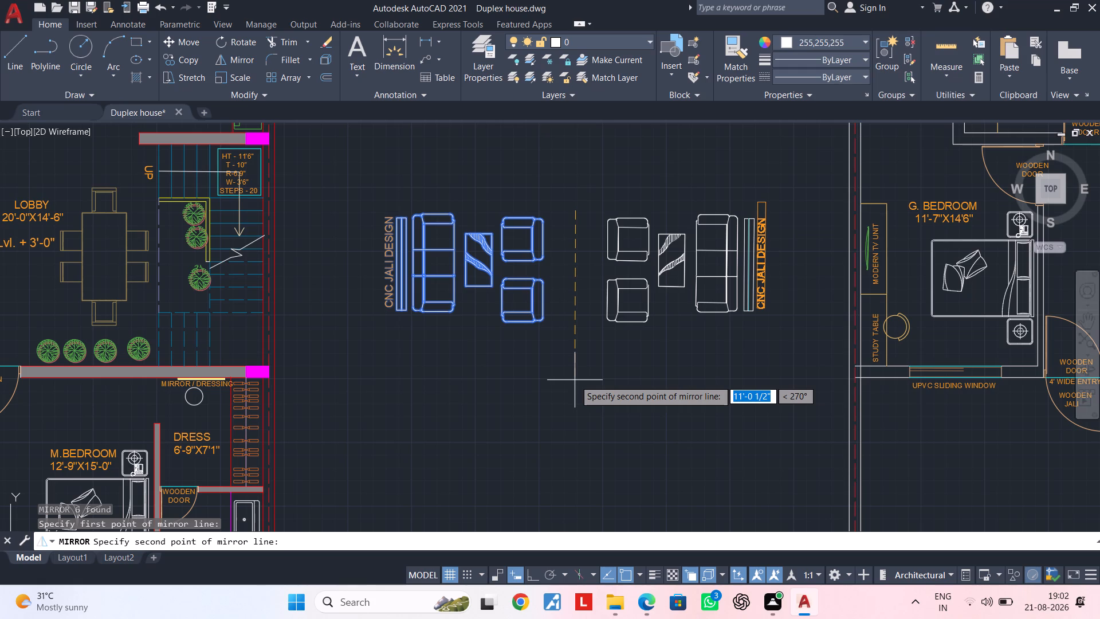
left_click(527, 573)
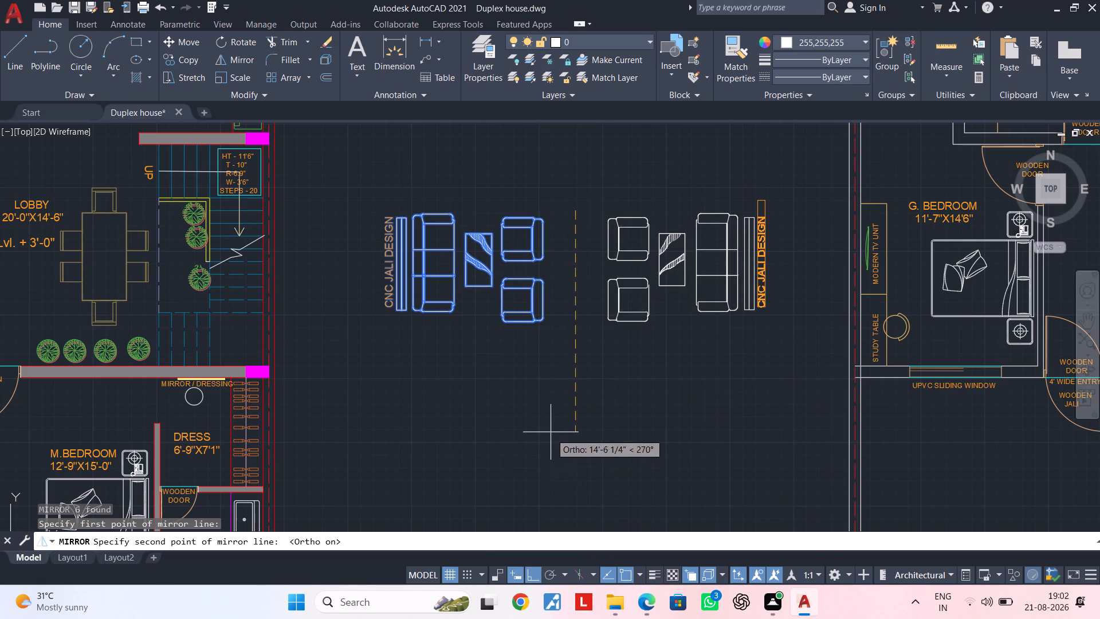
left_click(552, 426)
left_click_drag(587, 461, 552, 426)
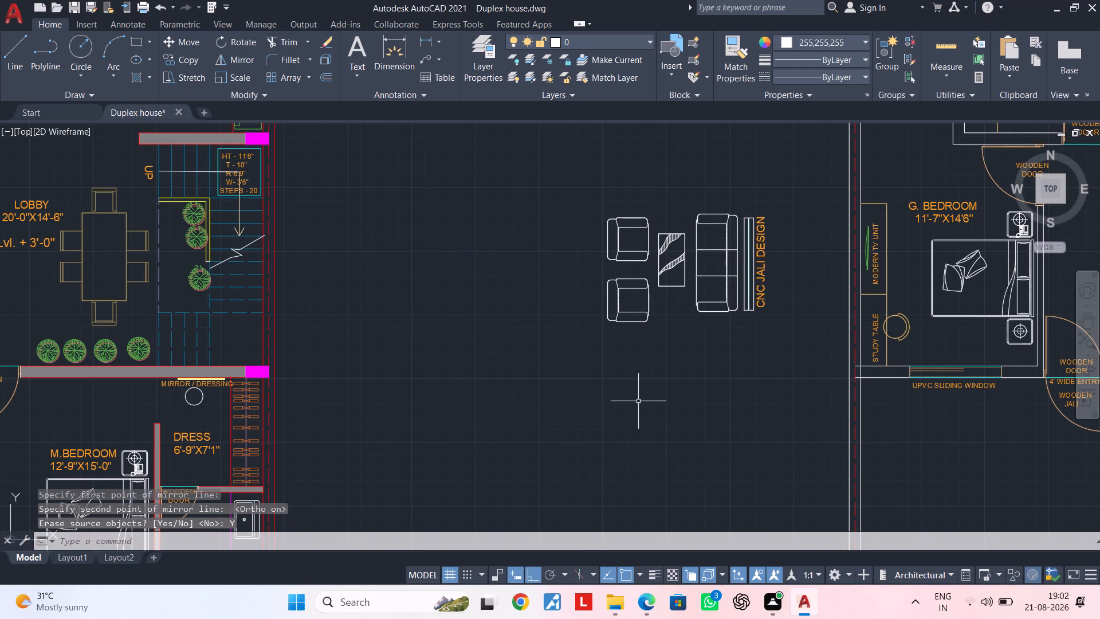
middle_click_drag(639, 394, 478, 426)
key("Escape")
key("Escape")
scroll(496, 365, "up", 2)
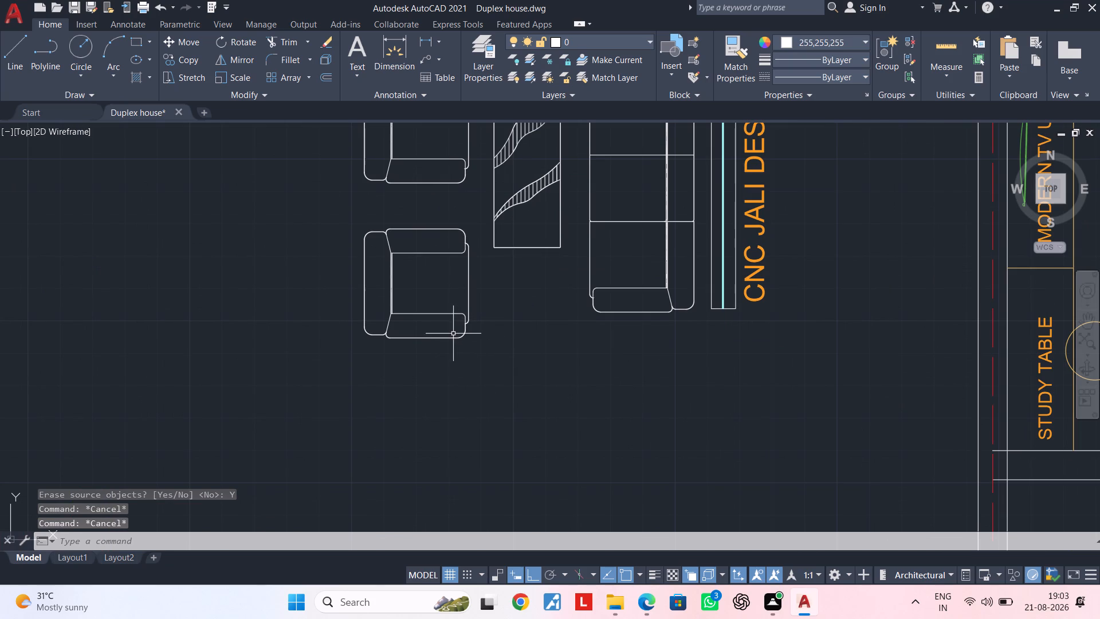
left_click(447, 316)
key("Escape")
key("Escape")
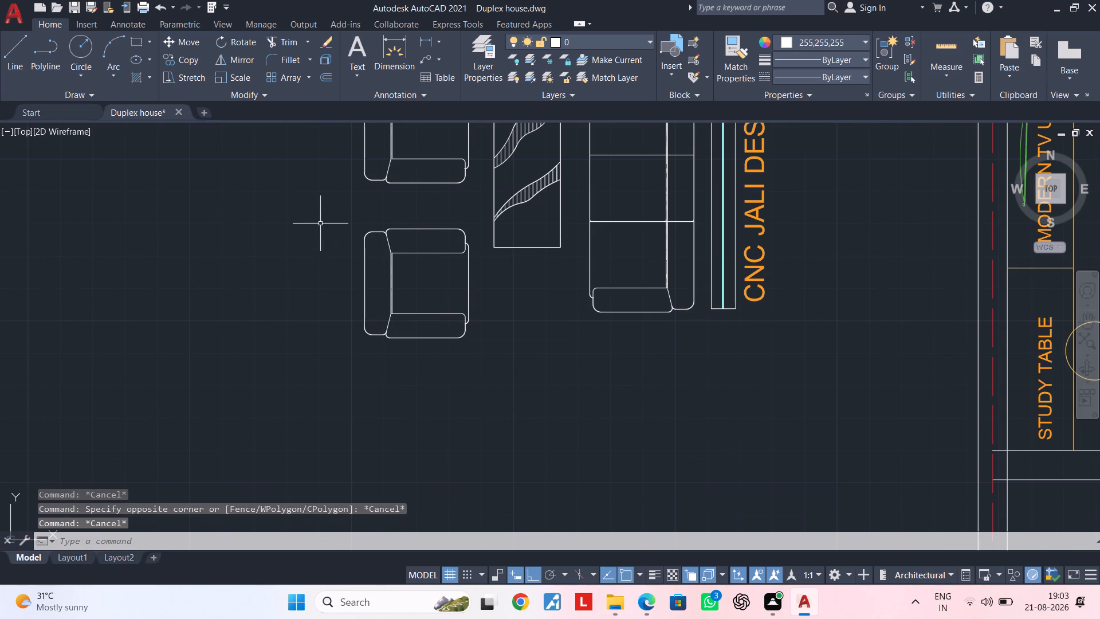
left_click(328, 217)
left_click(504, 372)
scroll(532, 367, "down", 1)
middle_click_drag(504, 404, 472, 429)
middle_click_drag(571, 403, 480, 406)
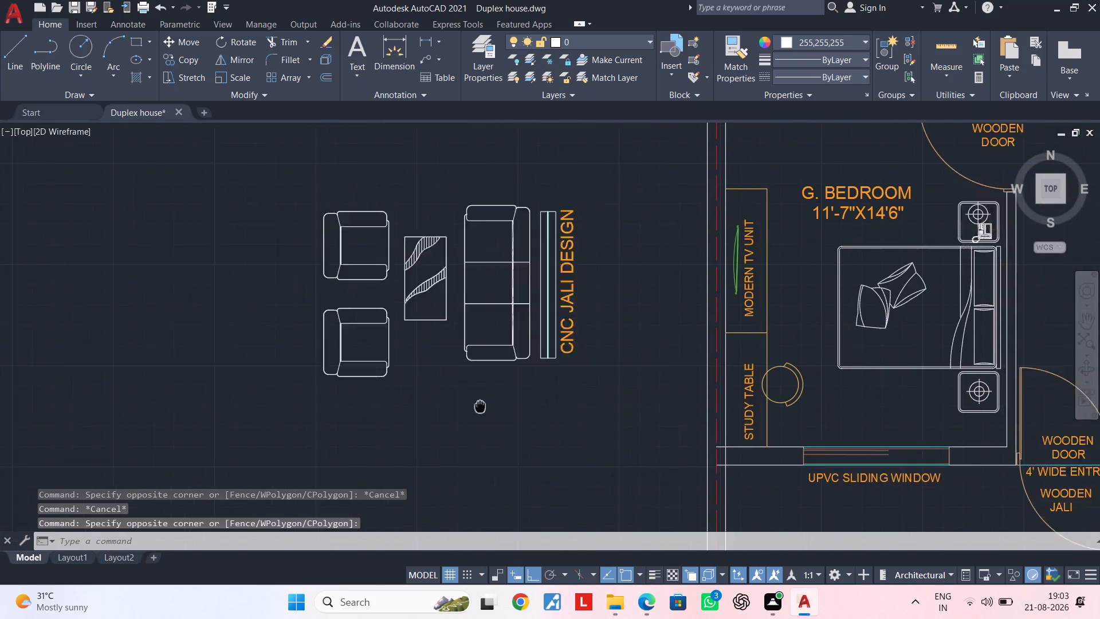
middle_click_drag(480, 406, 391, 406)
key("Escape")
Move the mirrored sofa set, jali panel and label about 32'-2" horizontally into the new plan's open area beside G. BEDROOM.
left_click_drag(504, 187, 497, 199)
left_click(172, 385)
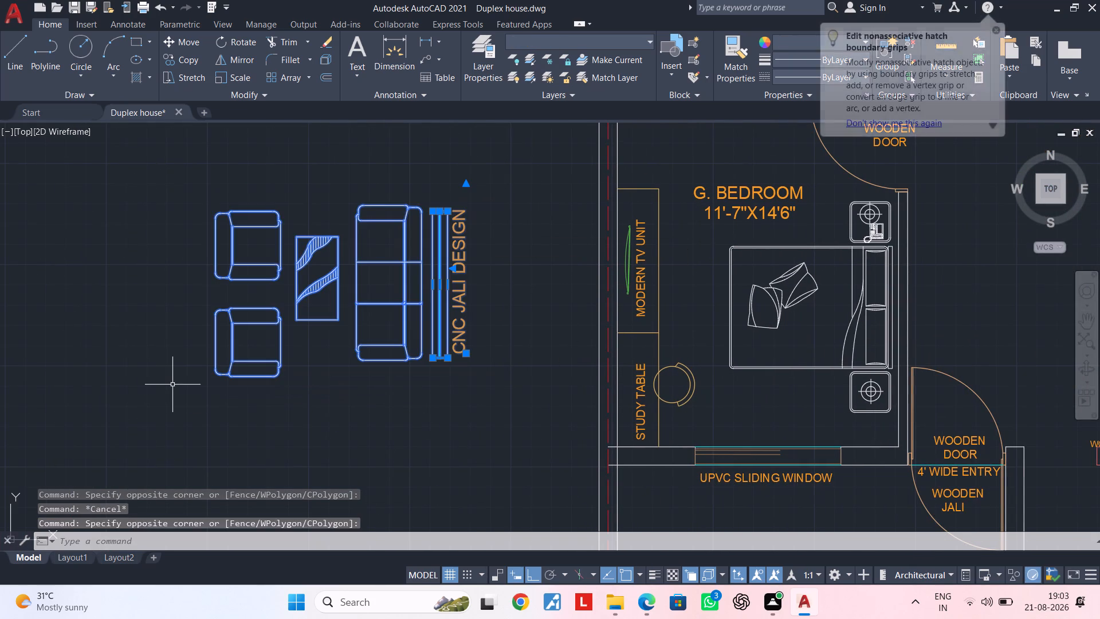
key("m")
key("space")
left_click_drag(440, 350, 446, 352)
middle_click_drag(838, 378, 316, 395)
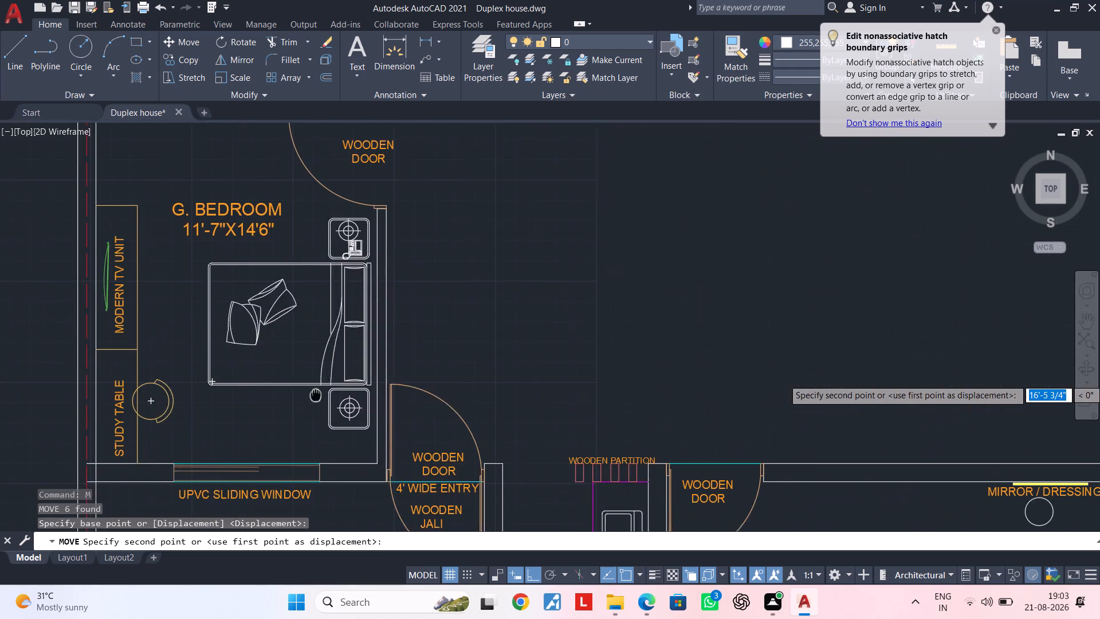
middle_click_drag(316, 395, 313, 395)
scroll(628, 390, "down", 2)
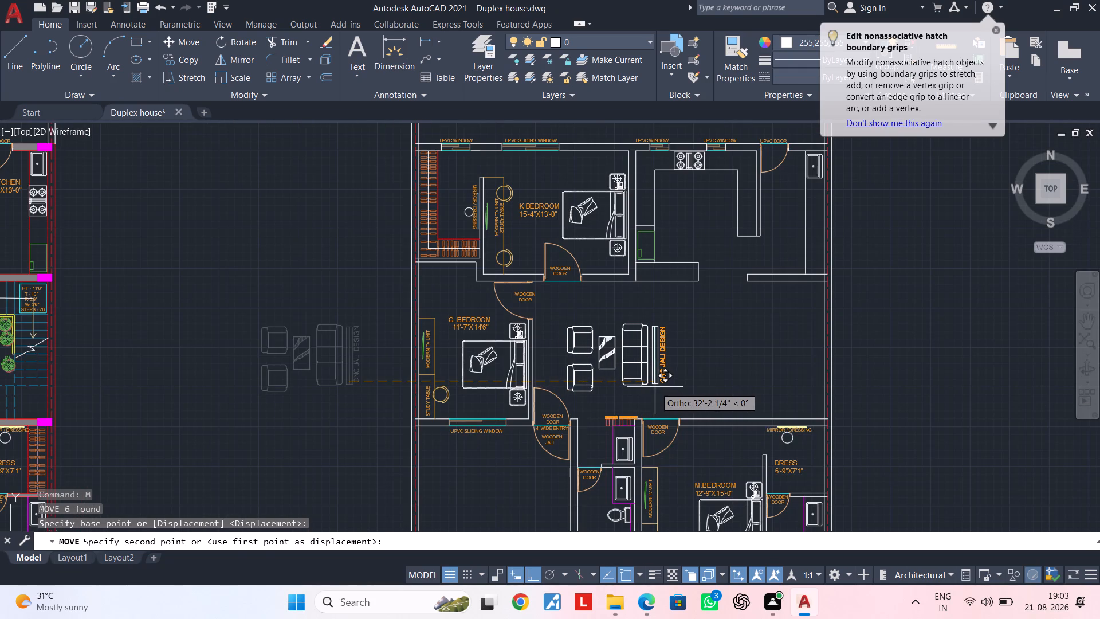
middle_click_drag(655, 387, 588, 386)
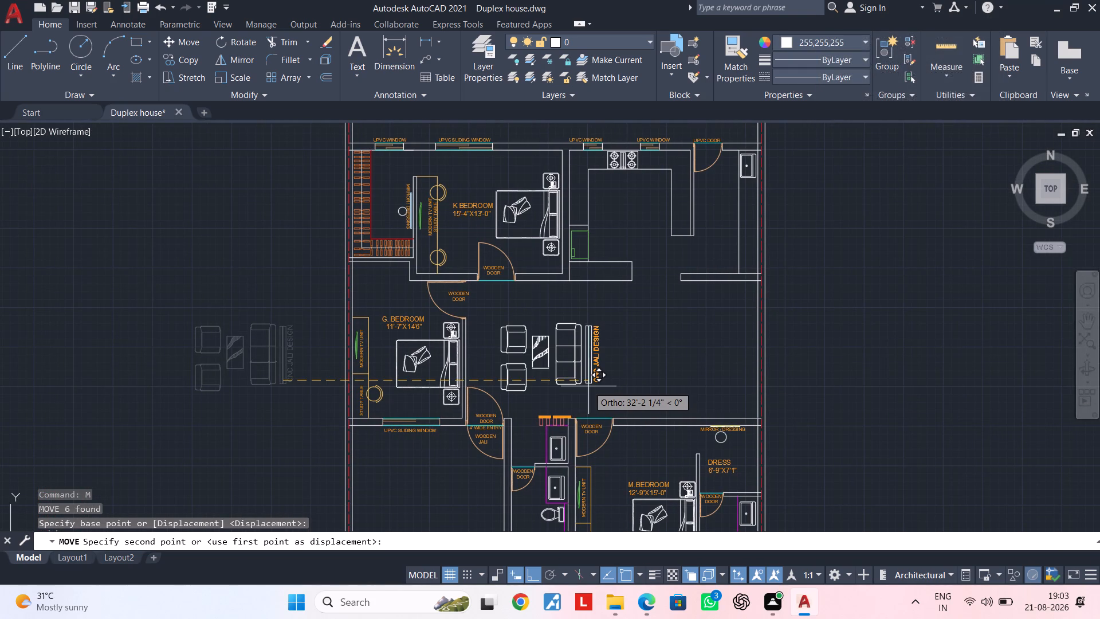
left_click(588, 386)
key("Escape")
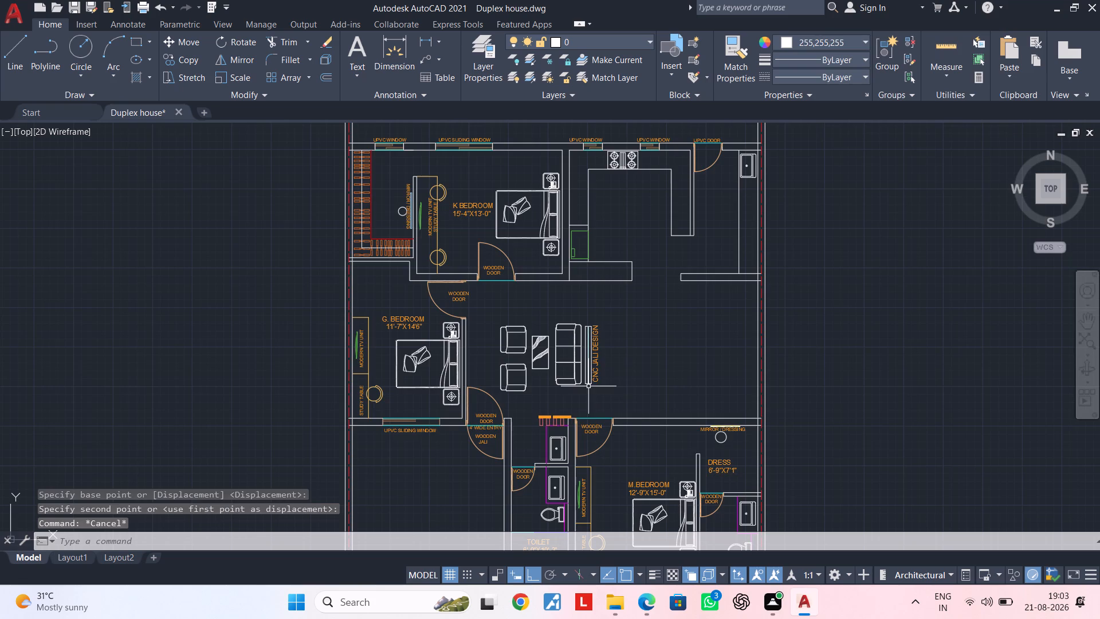
key("Escape")
Delete the CNC JALI DESIGN label beside the moved sofa set in the new plan.
scroll(603, 375, "up", 2)
left_click(584, 378)
key("Delete")
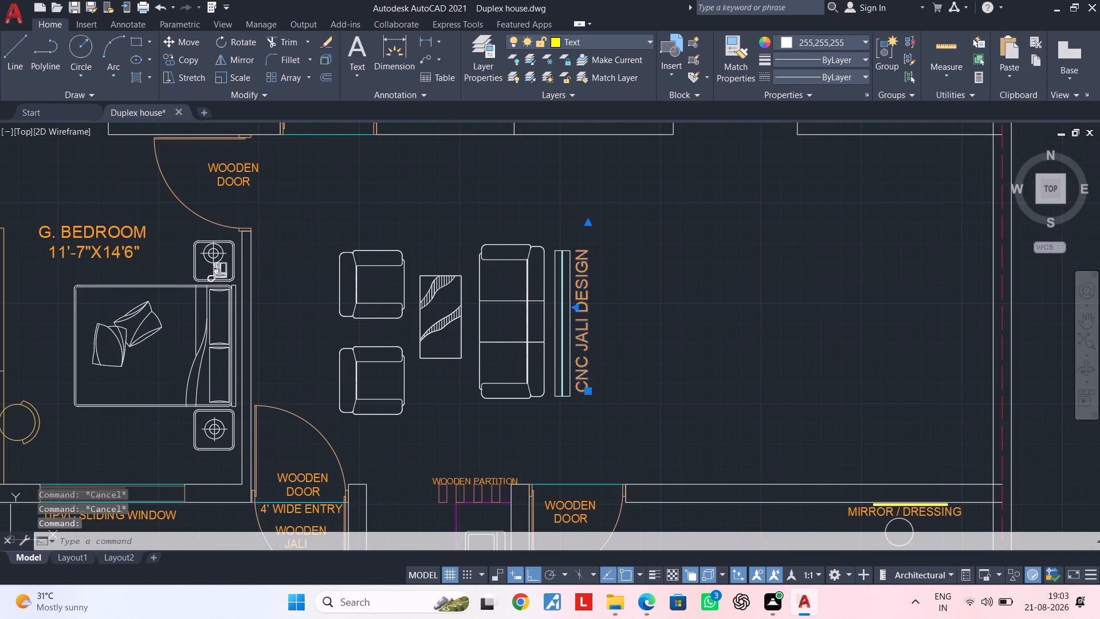
scroll(592, 397, "down", 1)
middle_click_drag(606, 403, 634, 391)
key("Escape")
key("Escape")
key("Escape")
middle_click_drag(641, 386, 638, 371)
key("Escape")
key("Escape")
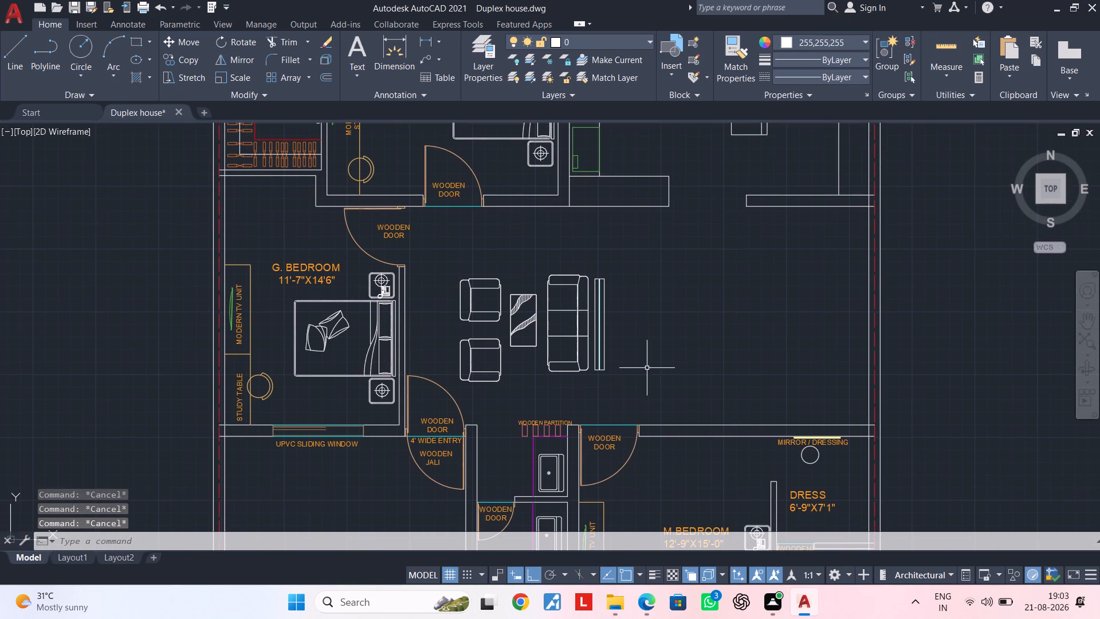
Copy the six-chair dining table from the furnished plan's LOBBY horizontally into the new plan, just beyond the jali panel.
middle_click_drag(650, 366, 599, 348)
scroll(627, 351, "down", 1)
middle_click_drag(627, 351, 610, 354)
scroll(610, 355, "down", 1)
middle_click_drag(610, 355, 677, 348)
middle_click_drag(305, 339, 376, 337)
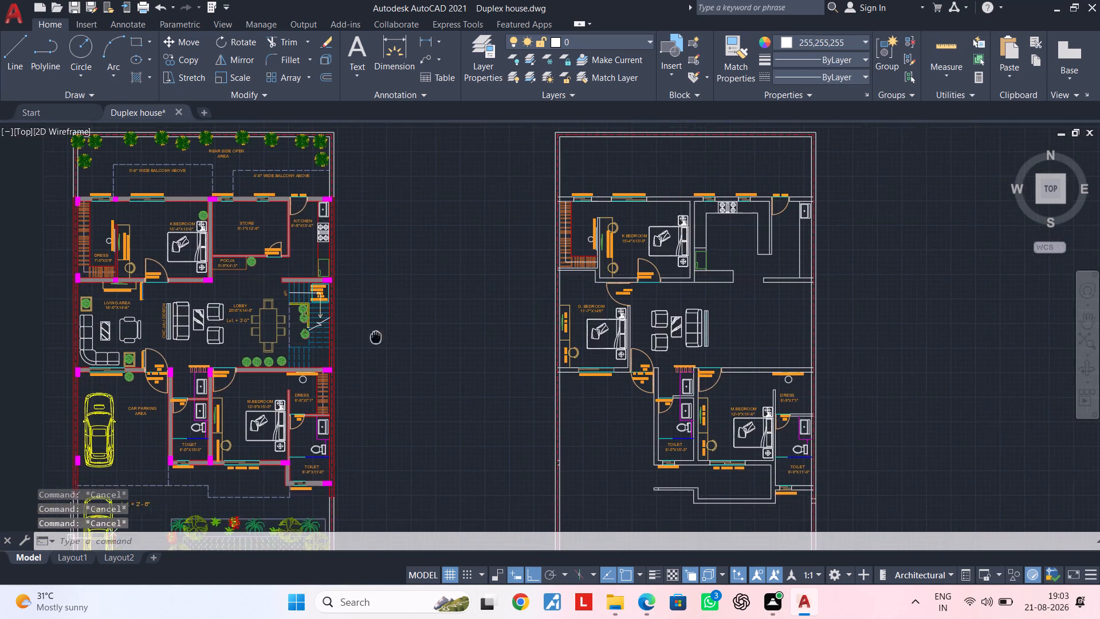
middle_click_drag(376, 337, 409, 337)
scroll(289, 326, "up", 2)
left_click(313, 331)
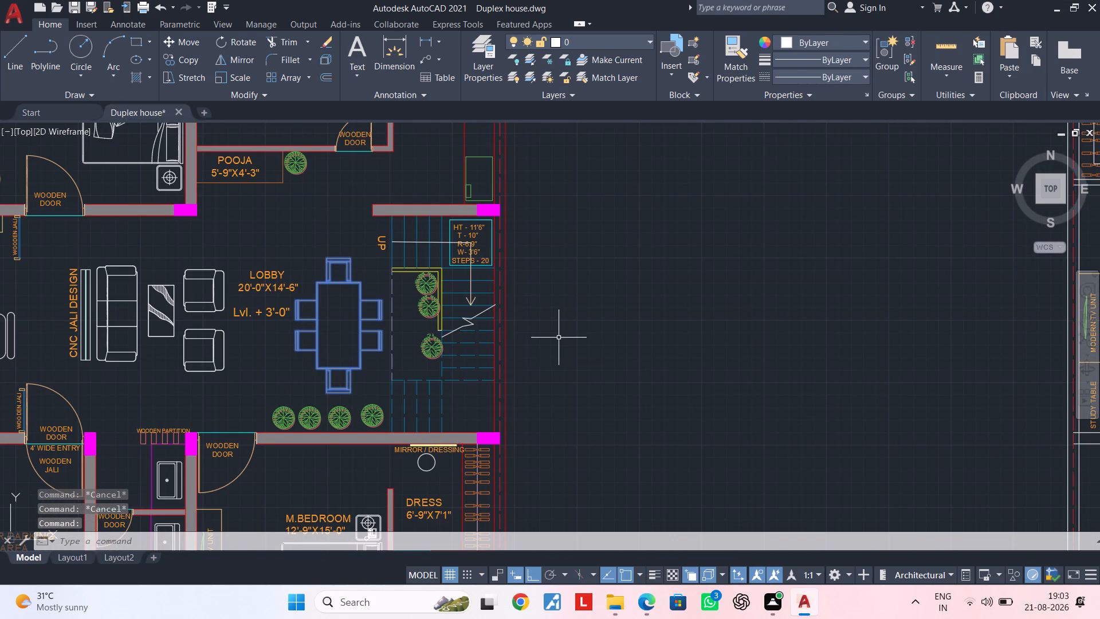
key("c")
key("o")
key("space")
left_click(343, 322)
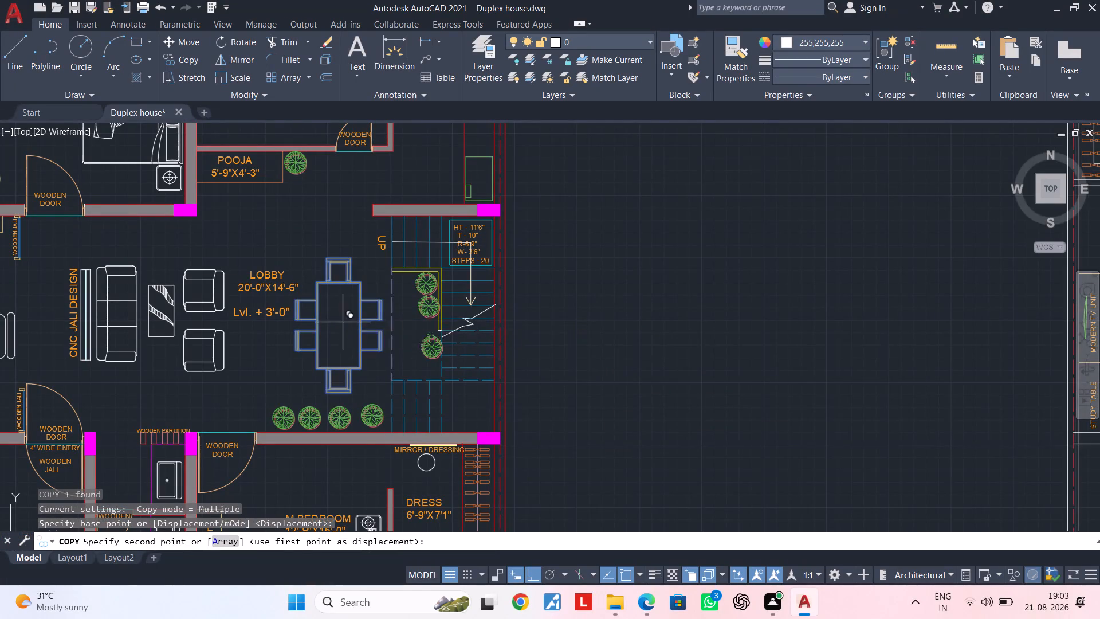
scroll(787, 332, "down", 2)
middle_click_drag(788, 332, 283, 328)
scroll(557, 328, "up", 2)
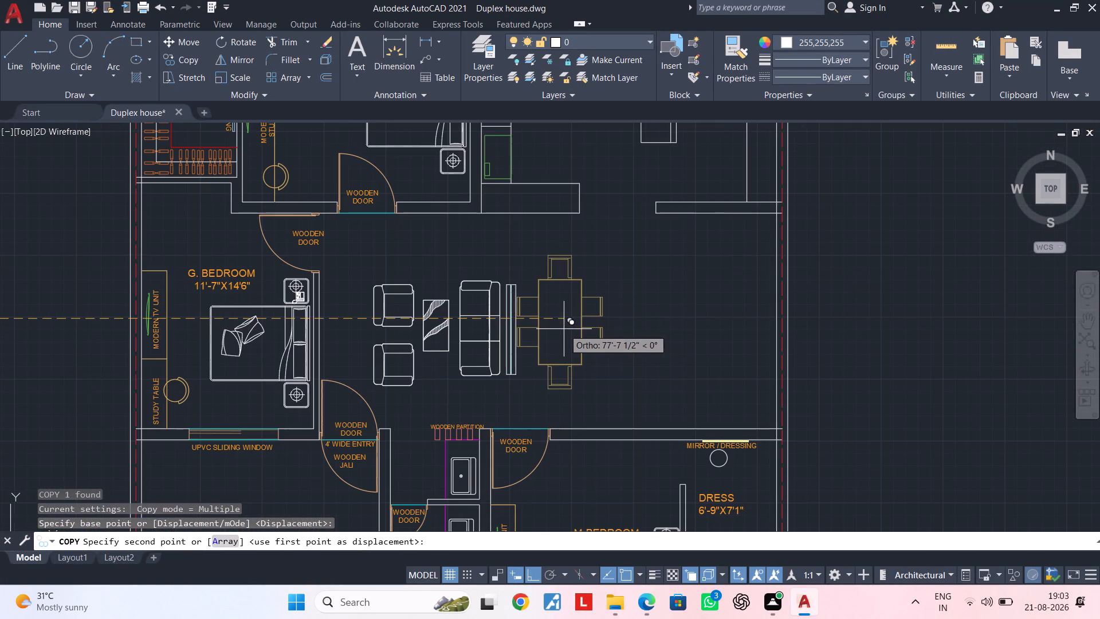
left_click(584, 332)
key("Escape")
key("Escape")
middle_click_drag(517, 346, 610, 346)
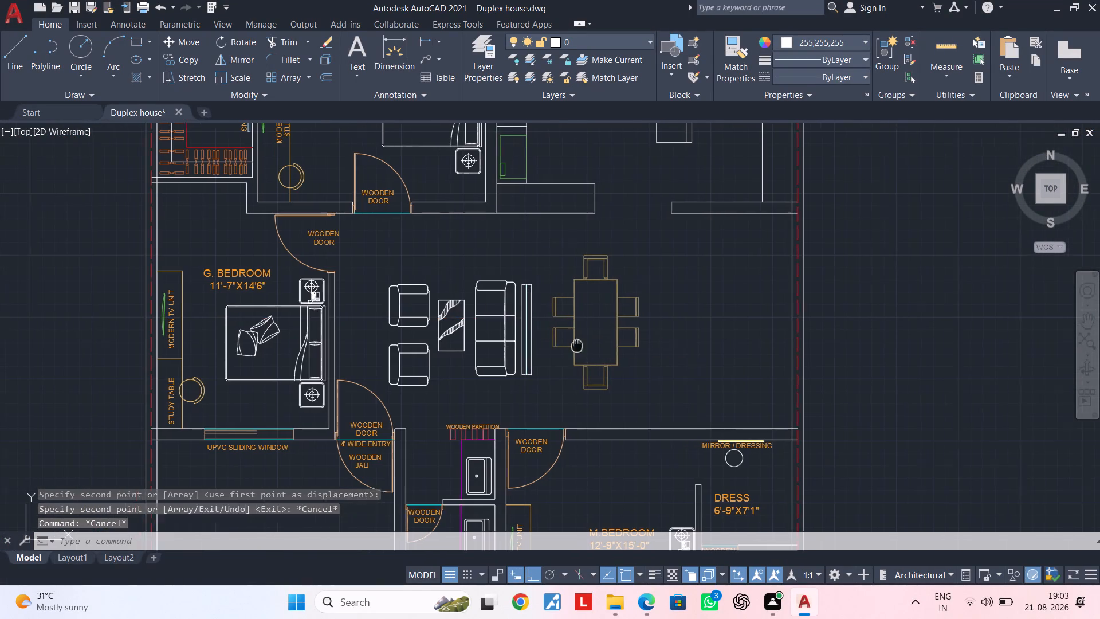
middle_click_drag(610, 346, 635, 346)
key("Escape")
key("Escape")
Copy the LOBBY staircase lines, direction arrow, break line and steps note, without railing or plants, to the new plan's outer wall inner face.
middle_click_drag(503, 347, 739, 339)
middle_click_drag(473, 339, 750, 334)
middle_click_drag(499, 331, 725, 327)
middle_click_drag(554, 287, 745, 288)
scroll(524, 227, "up", 2)
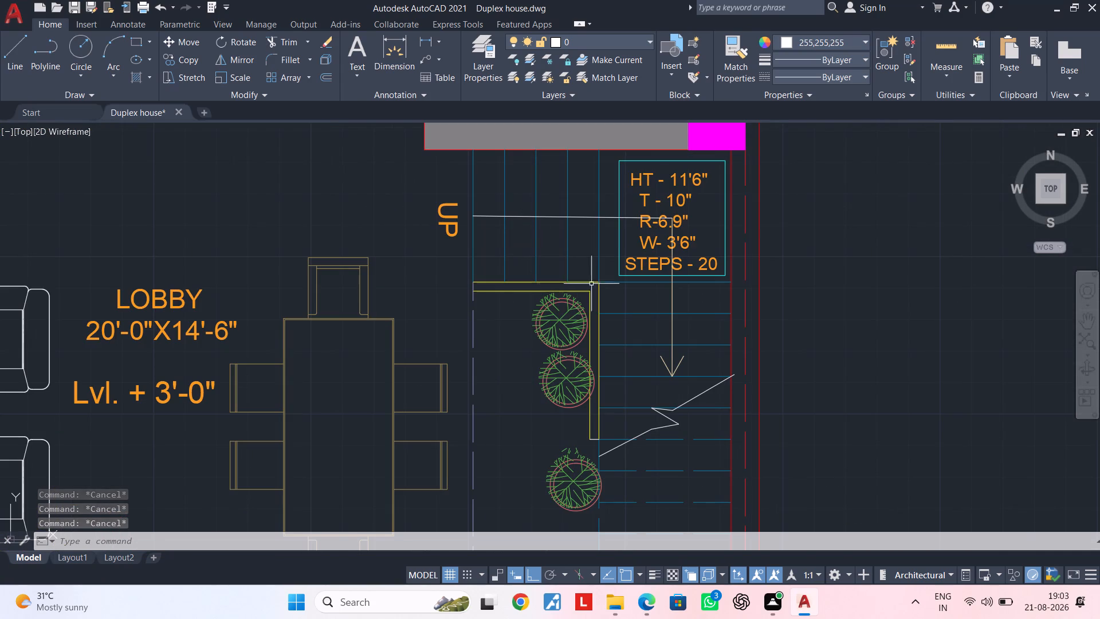
scroll(466, 254, "up", 1)
left_click(461, 254)
left_click(671, 266)
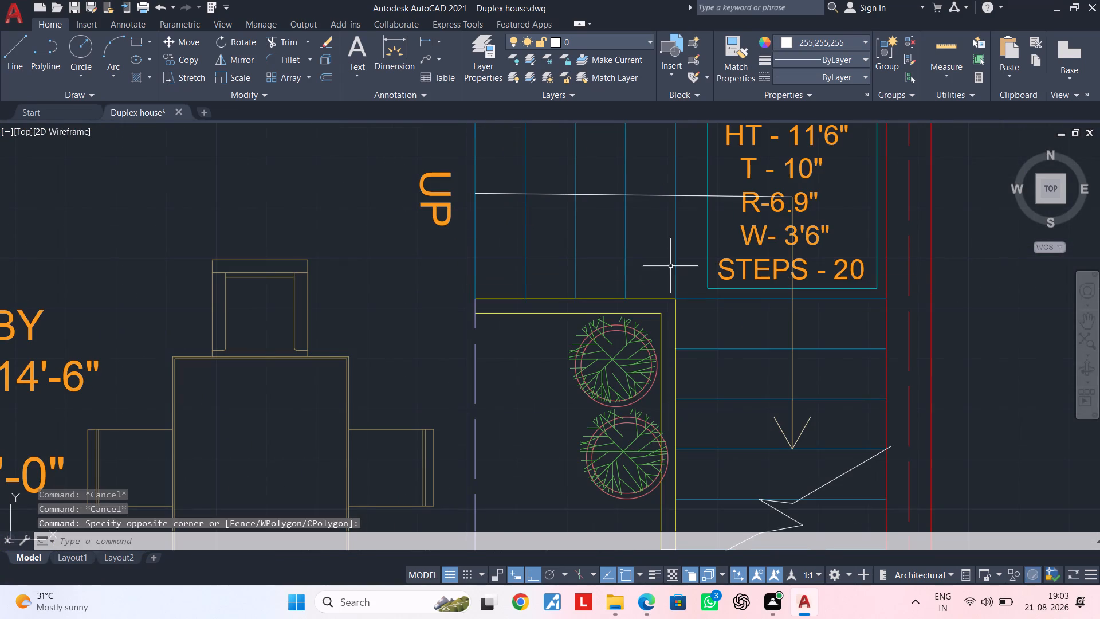
left_click(688, 249)
left_click(459, 254)
scroll(480, 256, "down", 2)
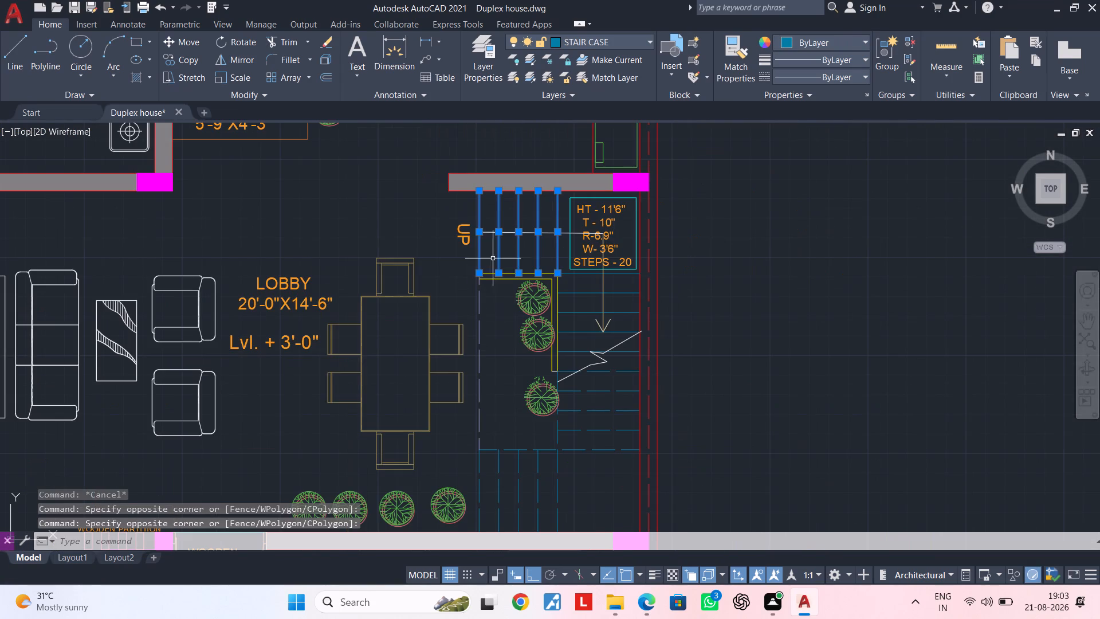
scroll(607, 417, "down", 1)
middle_click_drag(607, 417, 616, 347)
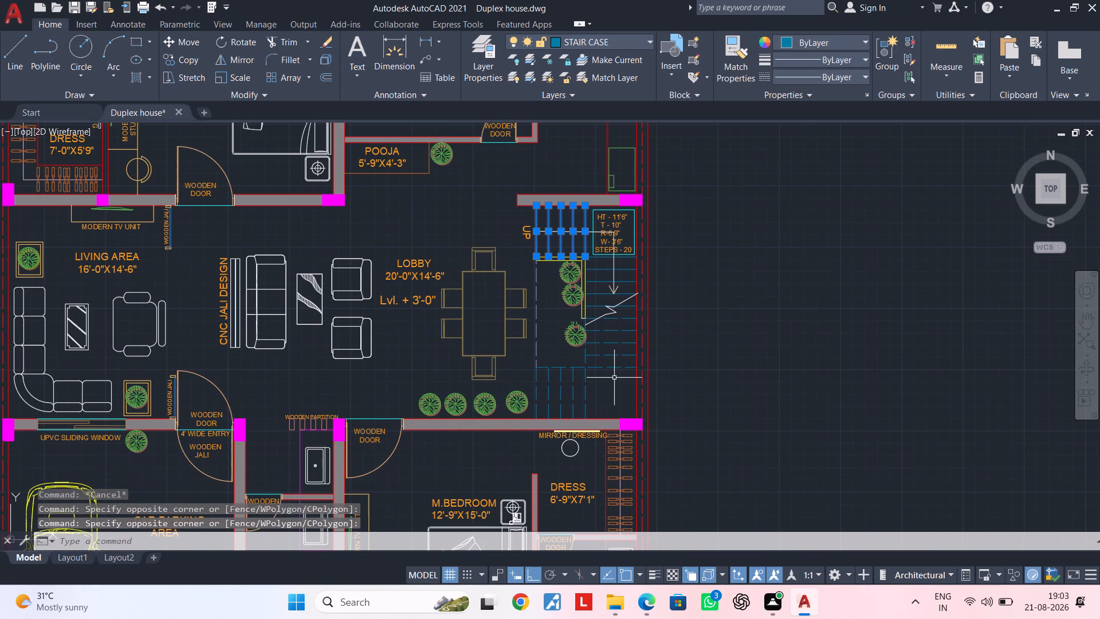
left_click(614, 378)
middle_click_drag(606, 283, 603, 307)
scroll(605, 275, "up", 2)
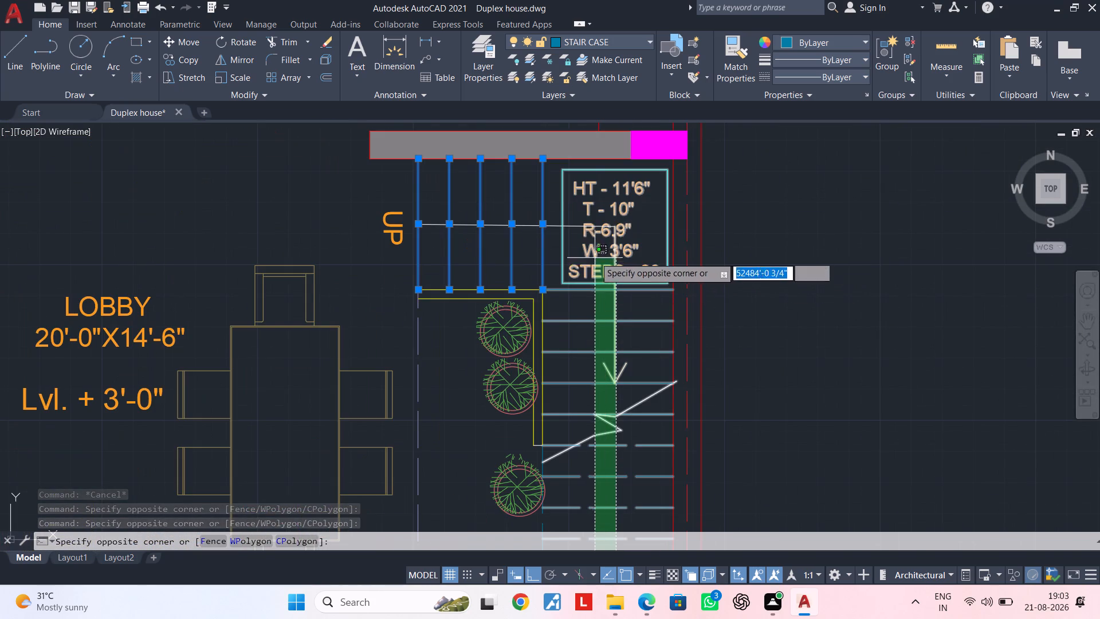
left_click(569, 175)
middle_click_drag(606, 287, 657, 186)
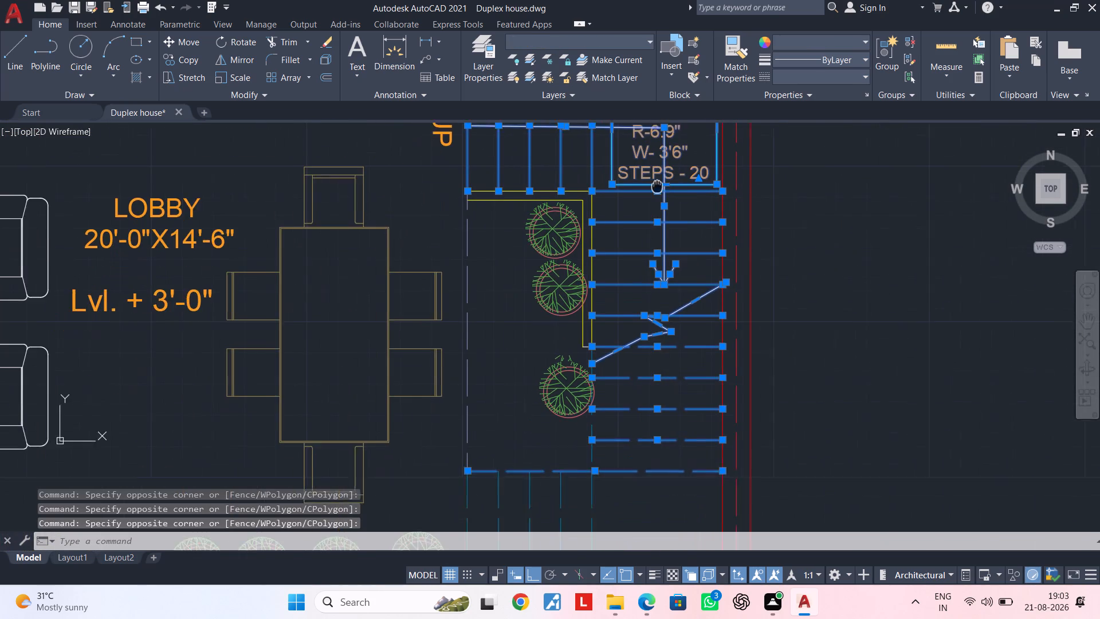
middle_click_drag(657, 186, 660, 182)
middle_click_drag(654, 322, 719, 219)
left_click(702, 415)
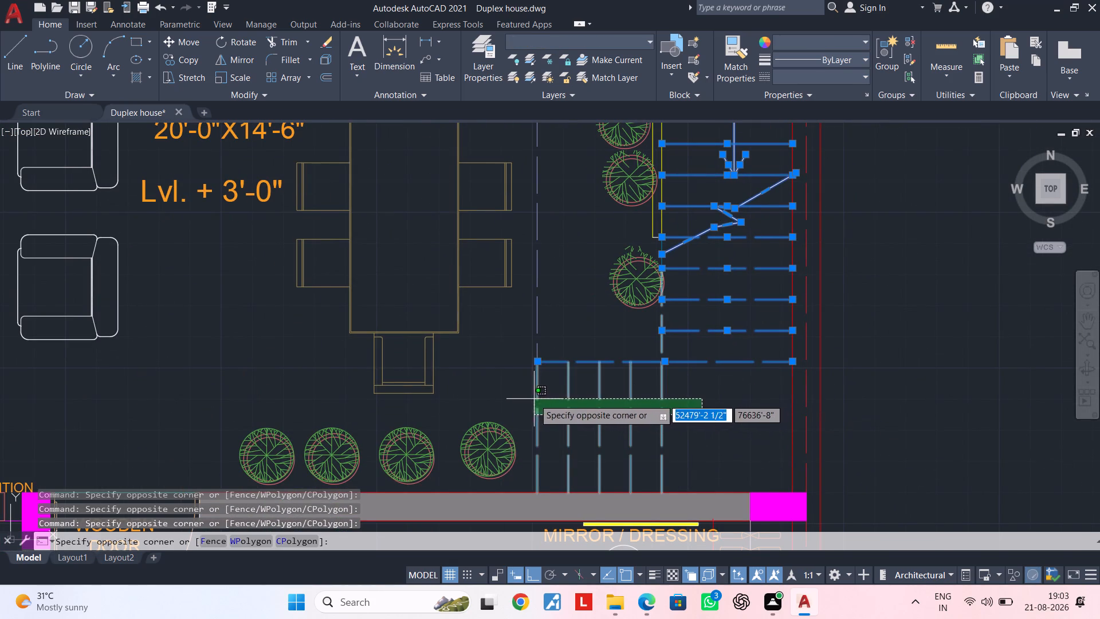
left_click(533, 399)
left_click(583, 322)
left_click(519, 333)
middle_click_drag(598, 336, 571, 367)
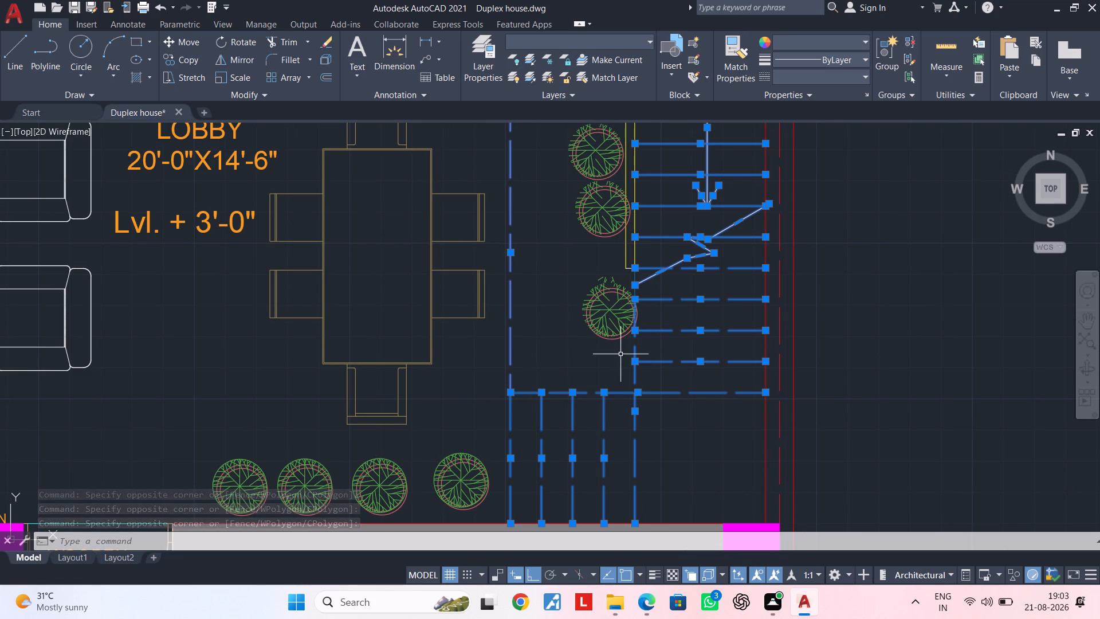
scroll(721, 416, "down", 1)
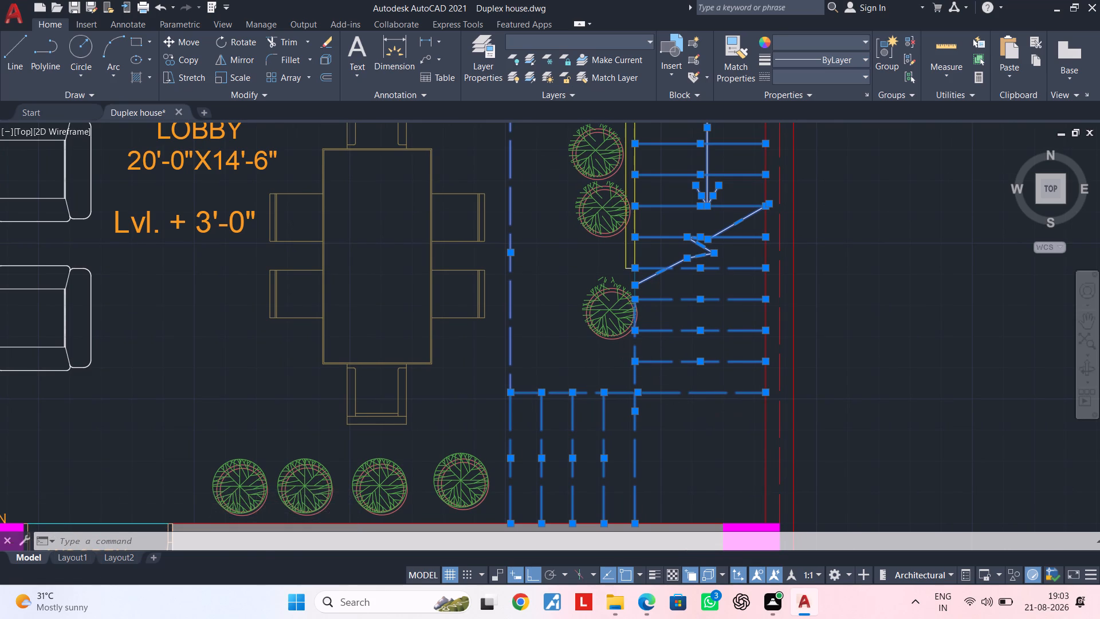
middle_click_drag(721, 416, 538, 378)
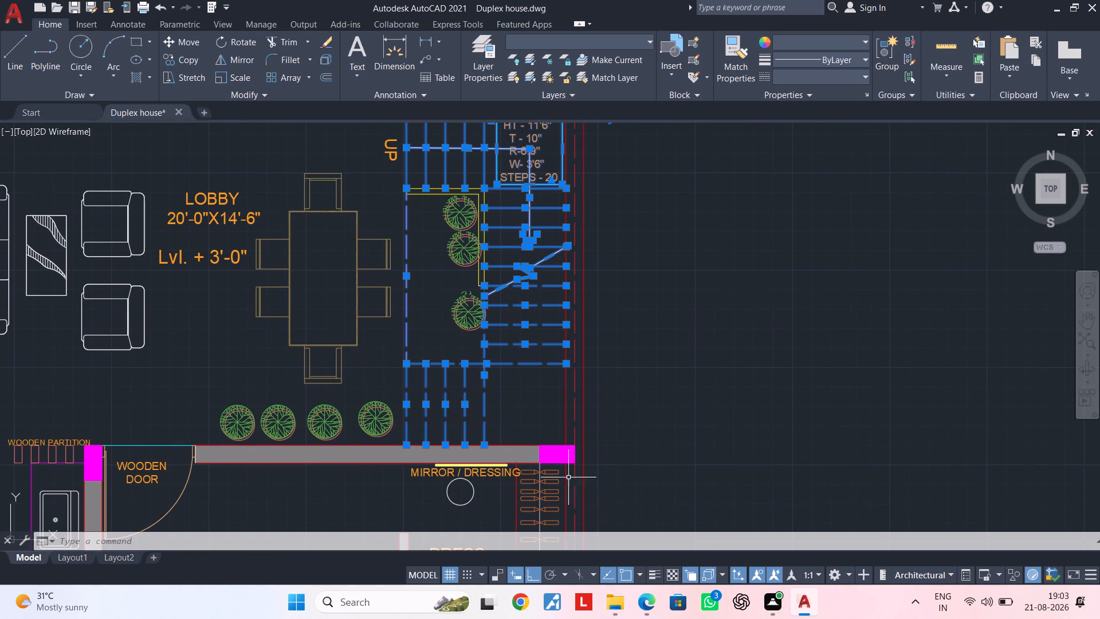
middle_click_drag(541, 398, 535, 443)
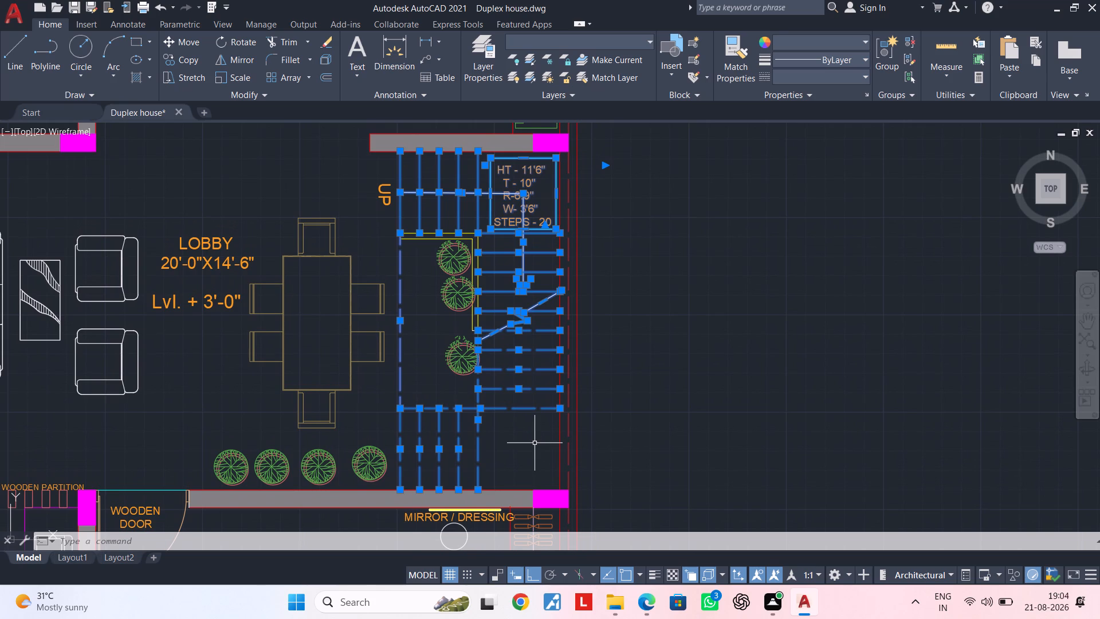
type("CO")
key("space")
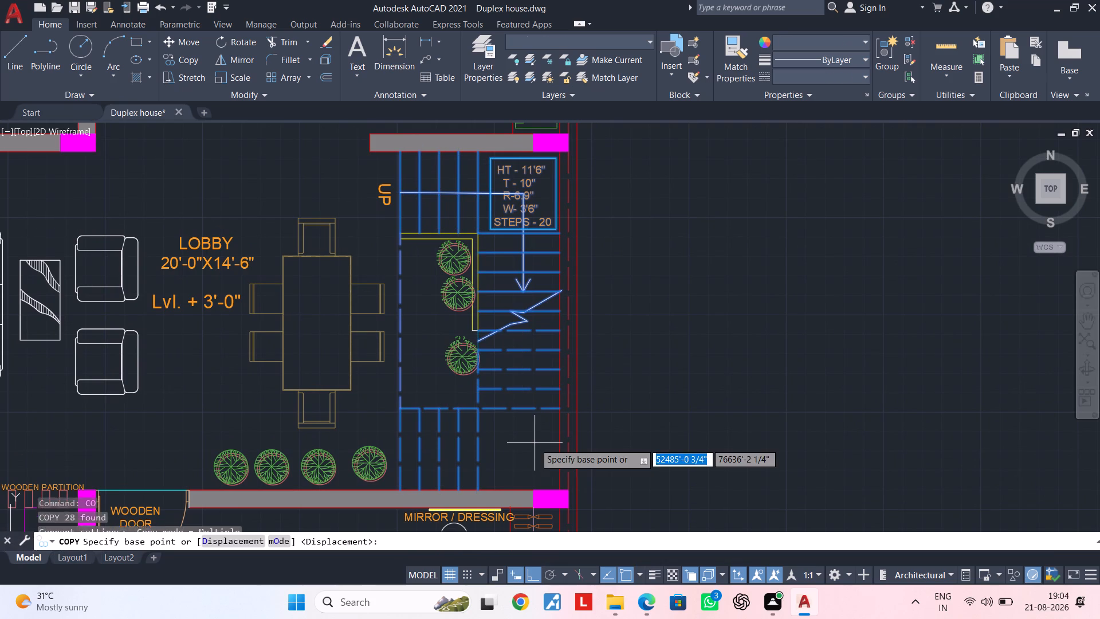
left_click(559, 410)
scroll(1074, 417, "down", 1)
middle_click_drag(1074, 417, 847, 418)
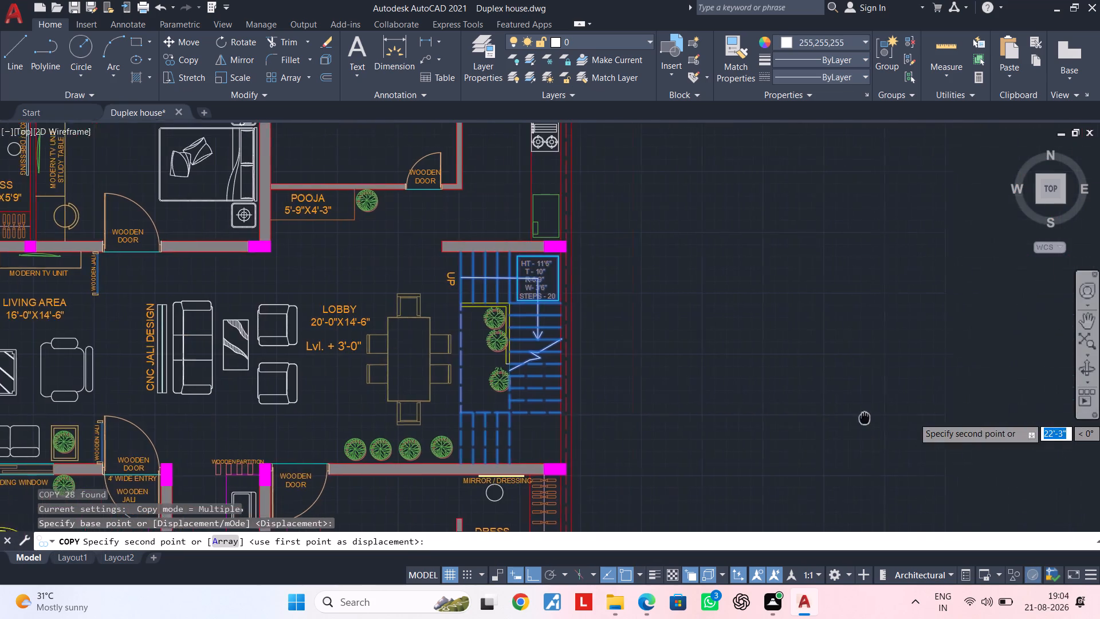
middle_click_drag(847, 418, 466, 418)
middle_click_drag(842, 411, 353, 413)
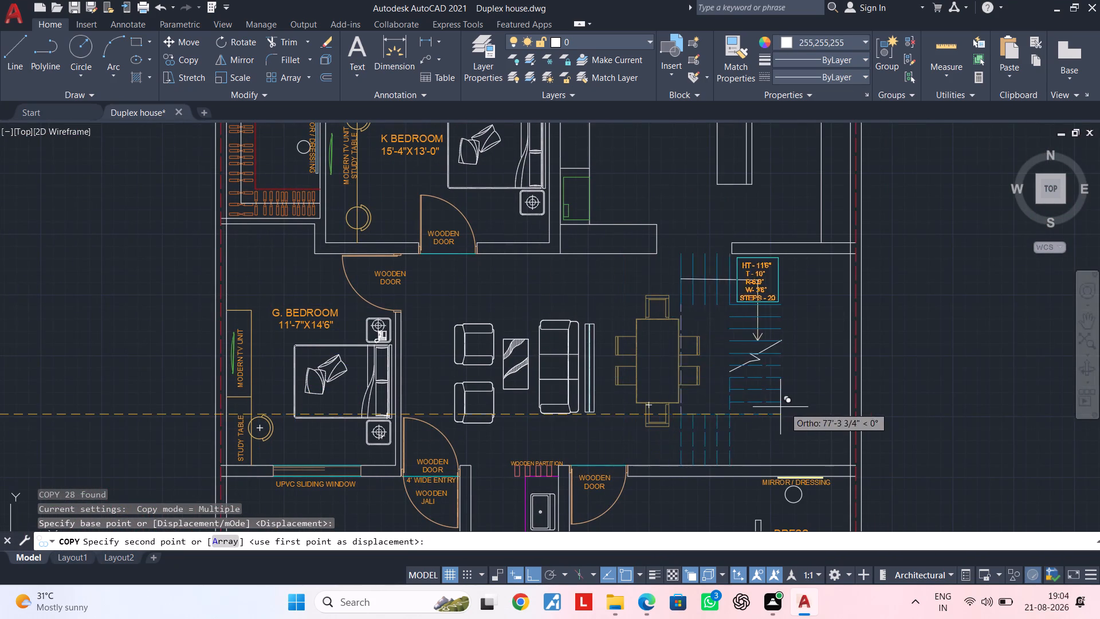
middle_click_drag(785, 407, 612, 408)
scroll(674, 402, "up", 1)
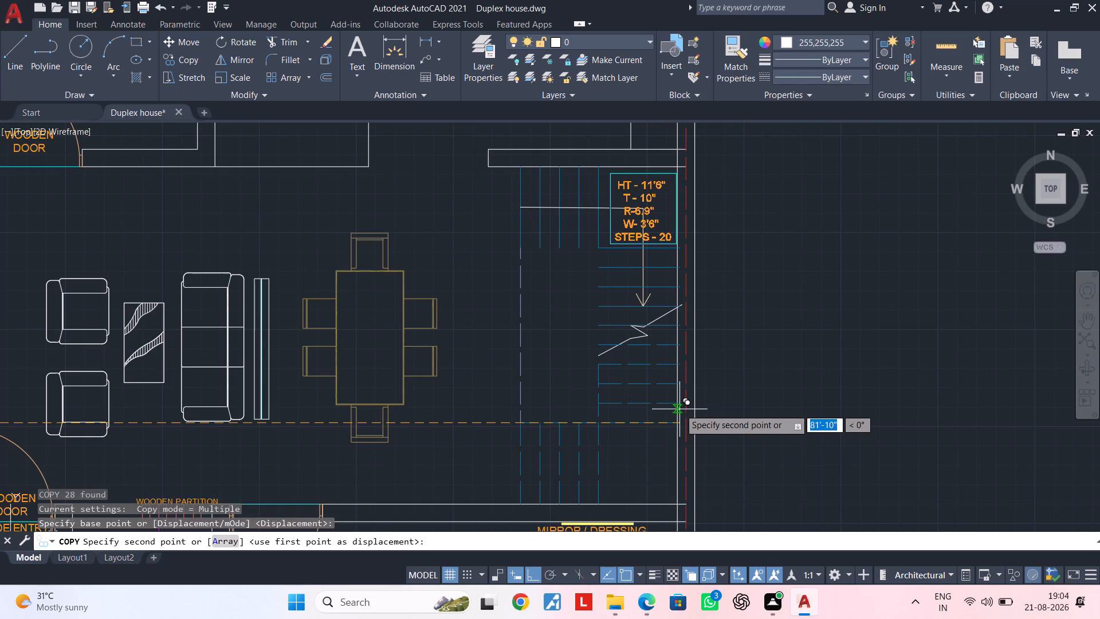
scroll(679, 406, "up", 2)
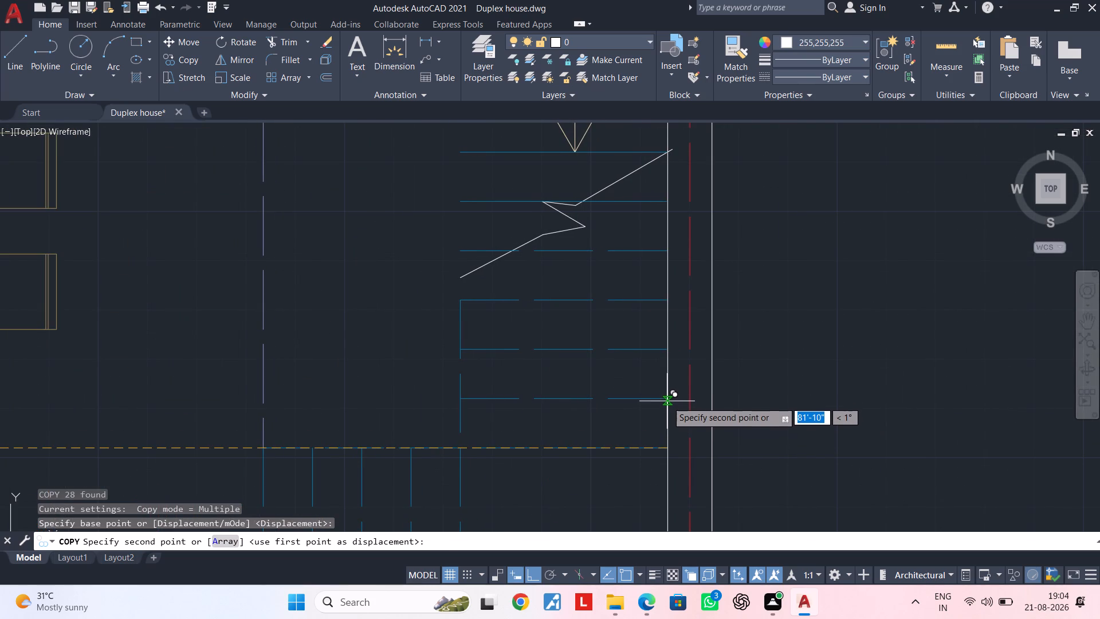
left_click(667, 400)
scroll(667, 400, "down", 3)
key("Escape")
key("Escape")
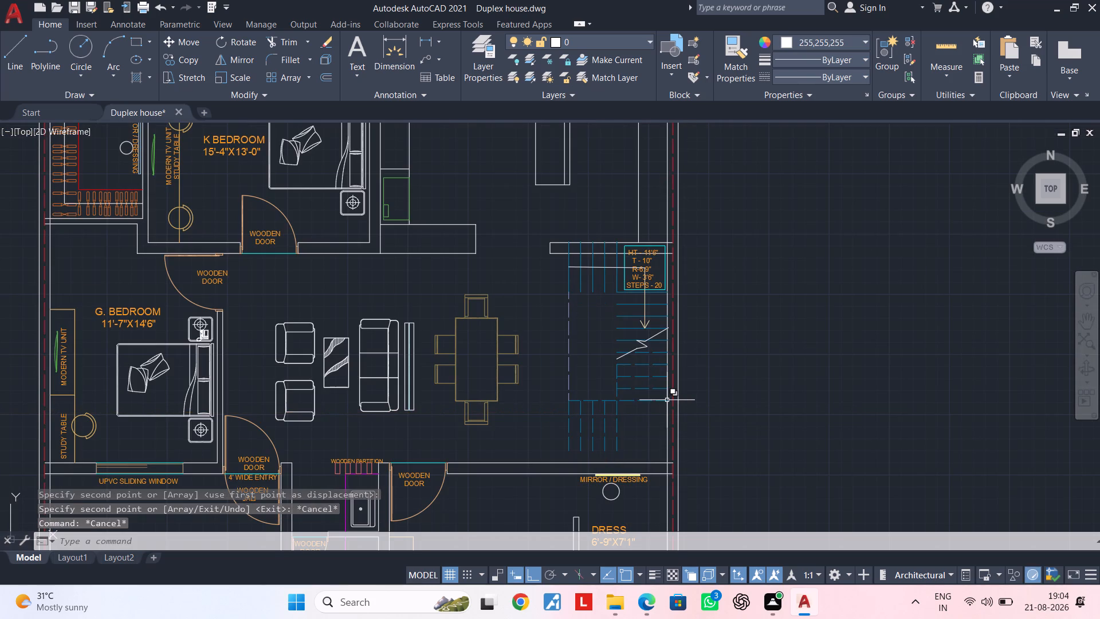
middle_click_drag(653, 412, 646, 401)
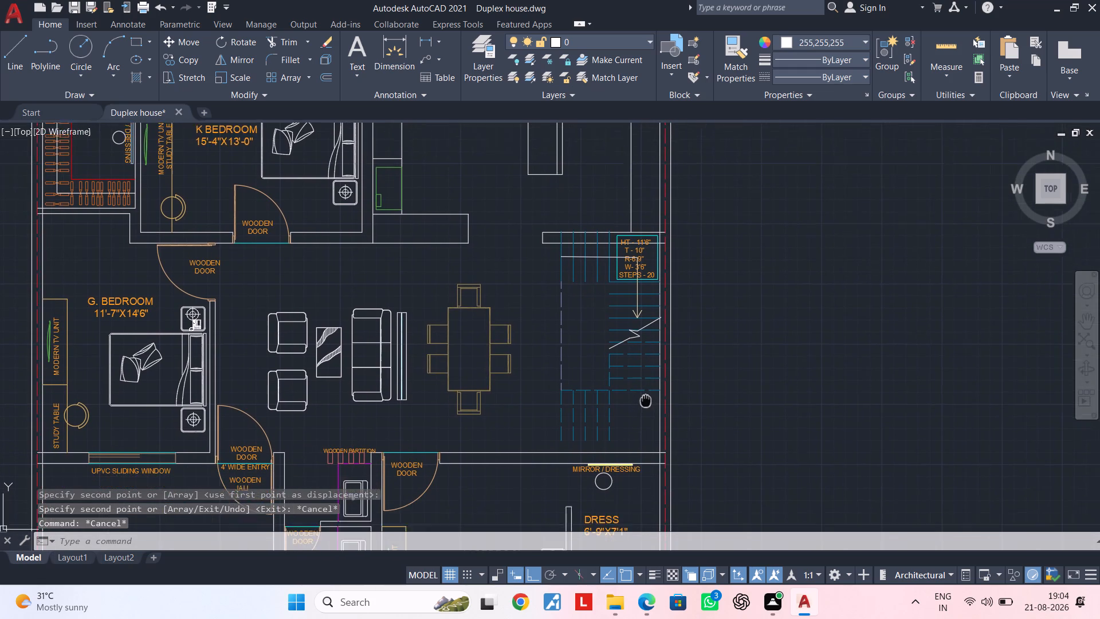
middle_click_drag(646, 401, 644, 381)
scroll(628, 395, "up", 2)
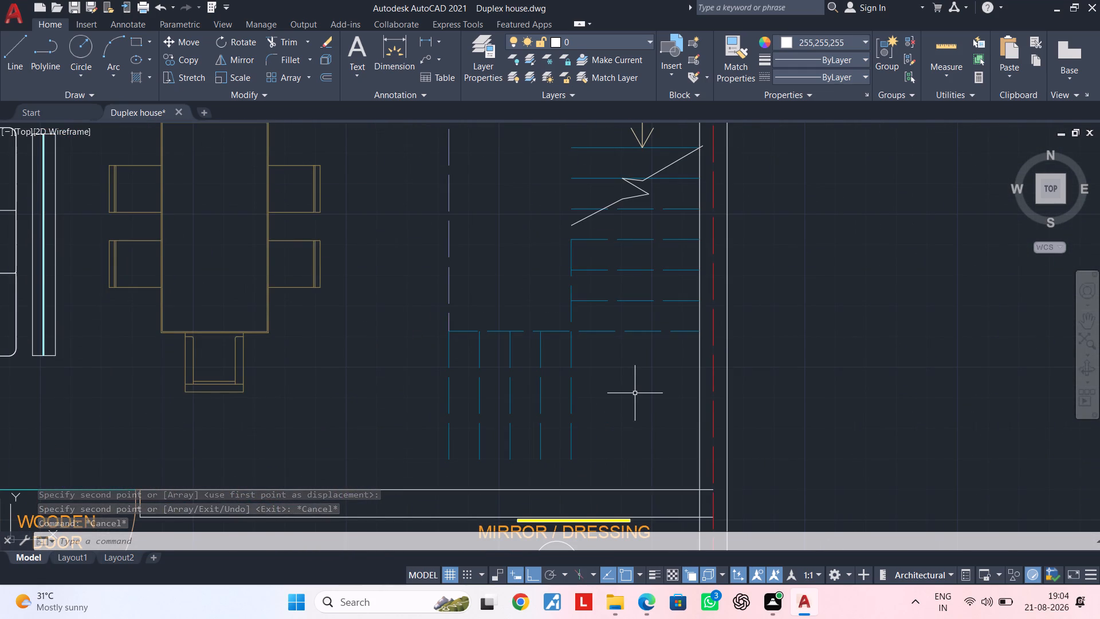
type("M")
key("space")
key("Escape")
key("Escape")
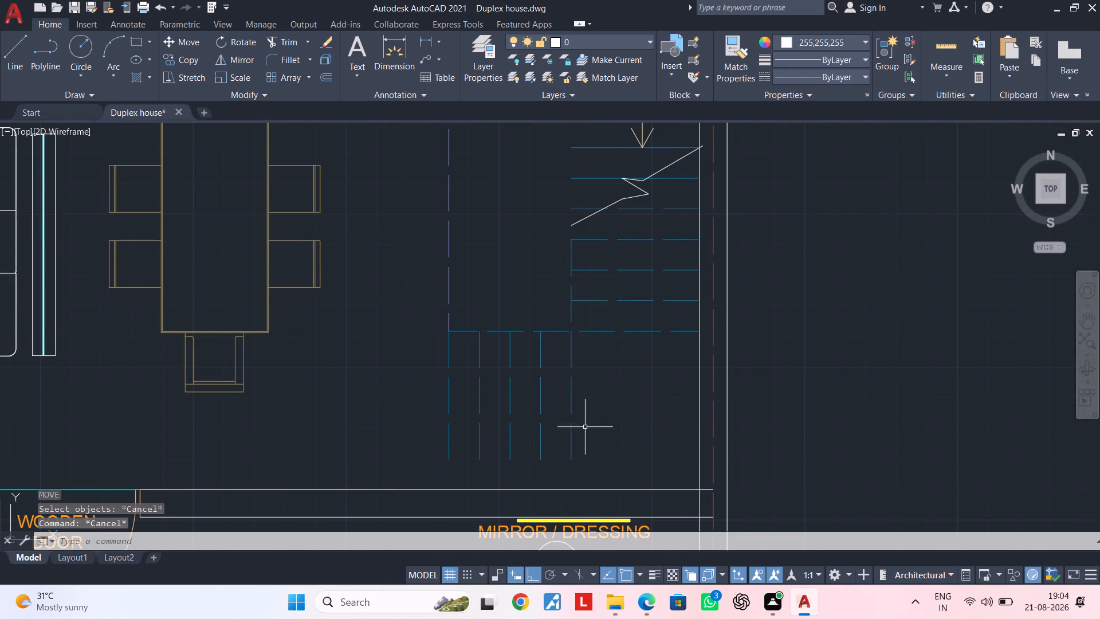
Move the copied staircase with its arrow, break line and steps note straight down so the lower treads meet the DRESS room's upper wall.
left_click(417, 388)
left_click(594, 411)
left_click(635, 401)
left_click(418, 422)
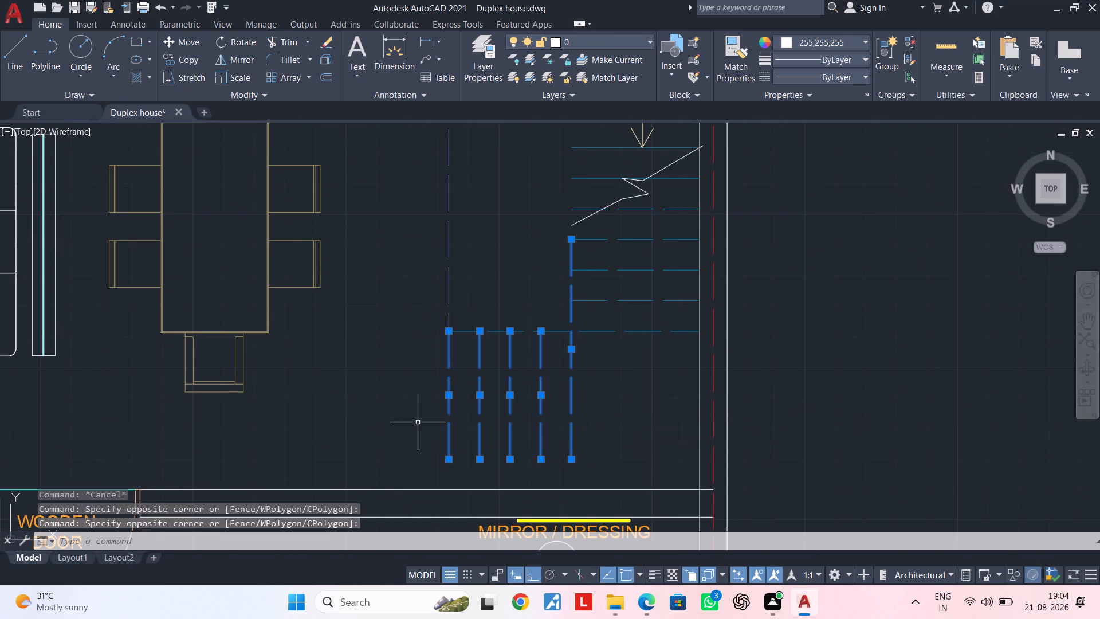
middle_click_drag(533, 370, 500, 425)
left_click(611, 422)
middle_click_drag(545, 226, 525, 411)
left_click(514, 213)
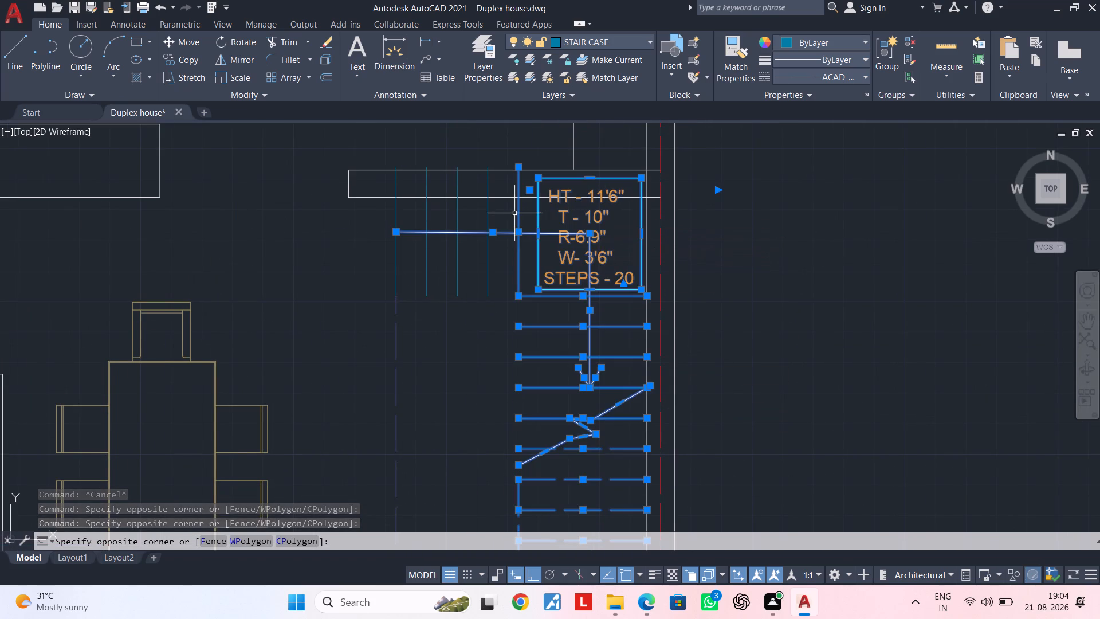
left_click(622, 236)
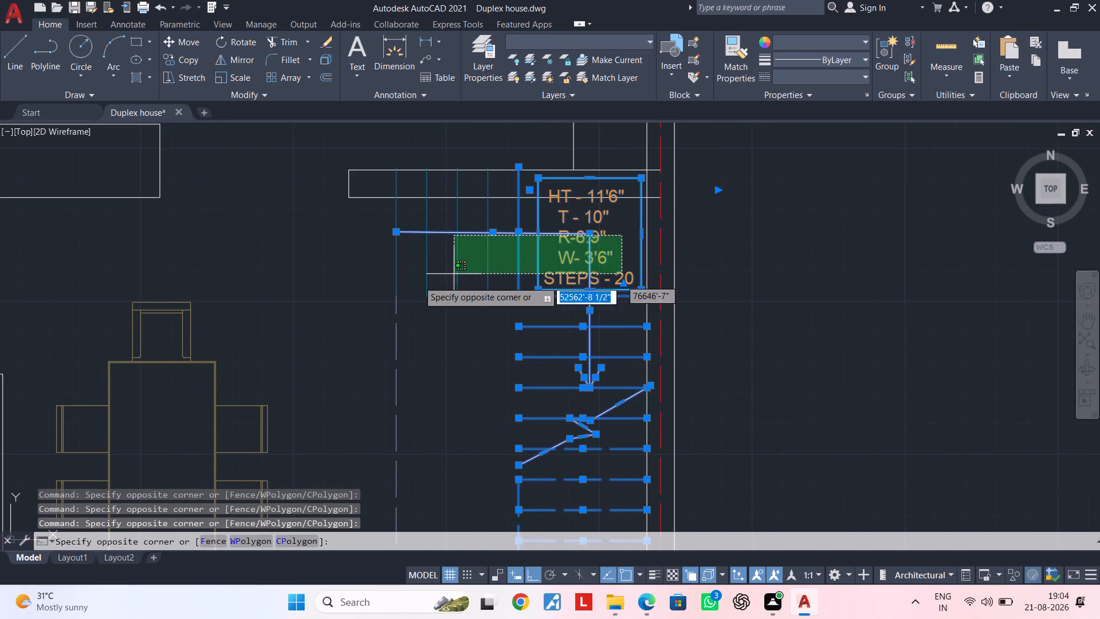
left_click(372, 291)
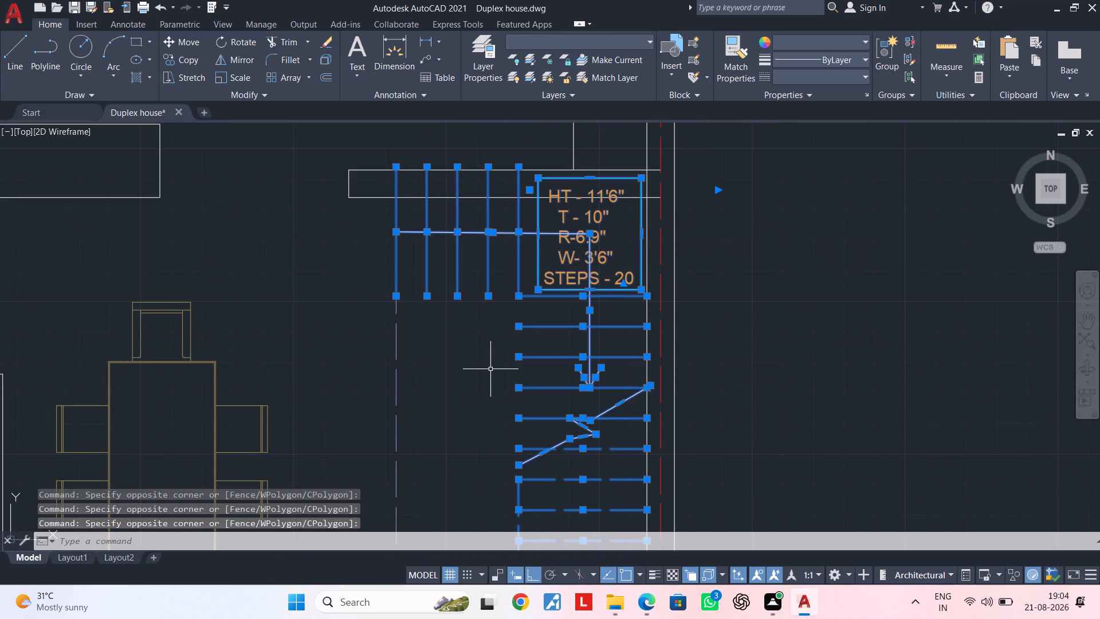
middle_click_drag(490, 370, 500, 263)
left_click(475, 295)
left_click(391, 315)
scroll(493, 339, "down", 1)
middle_click_drag(494, 331, 528, 217)
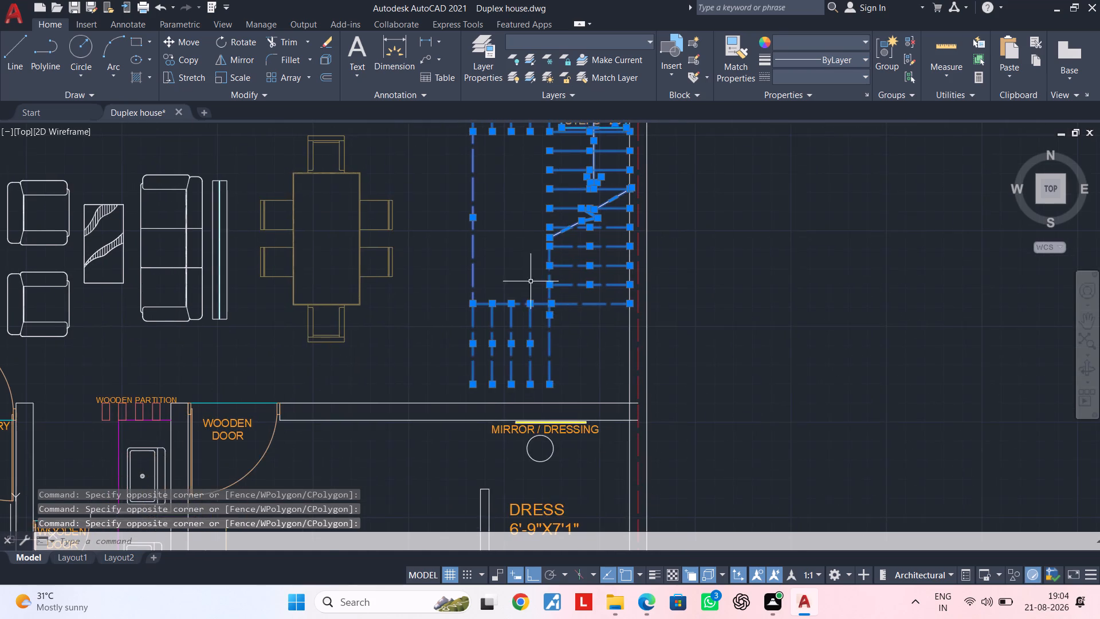
middle_click_drag(545, 344, 544, 271)
key("m")
key("space")
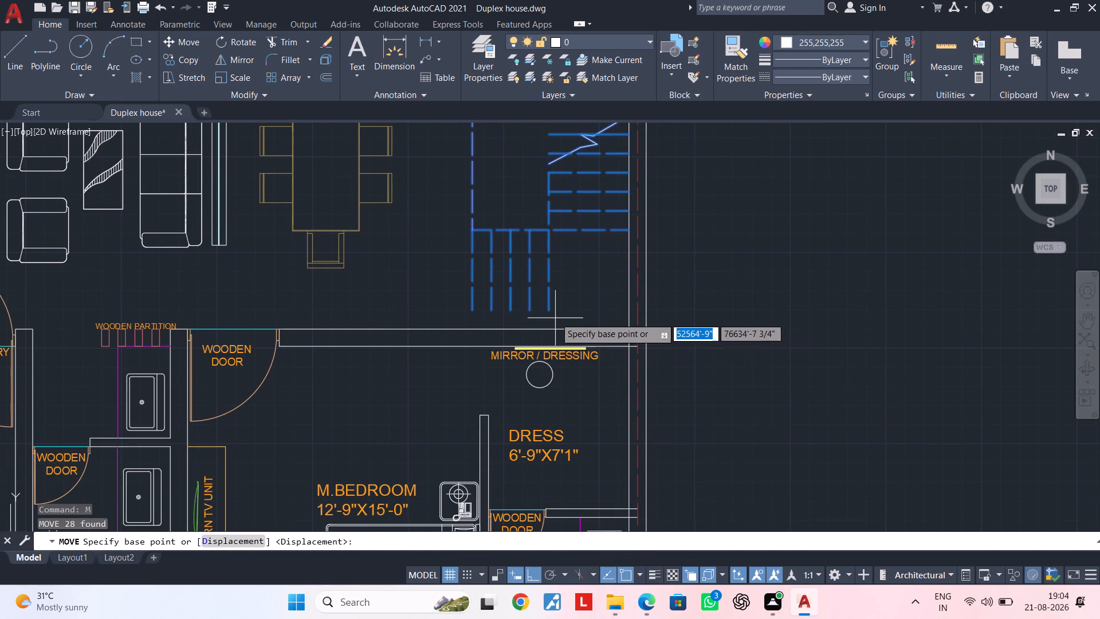
left_click(551, 310)
left_click(551, 327)
scroll(566, 330, "down", 1)
middle_click_drag(568, 333, 552, 469)
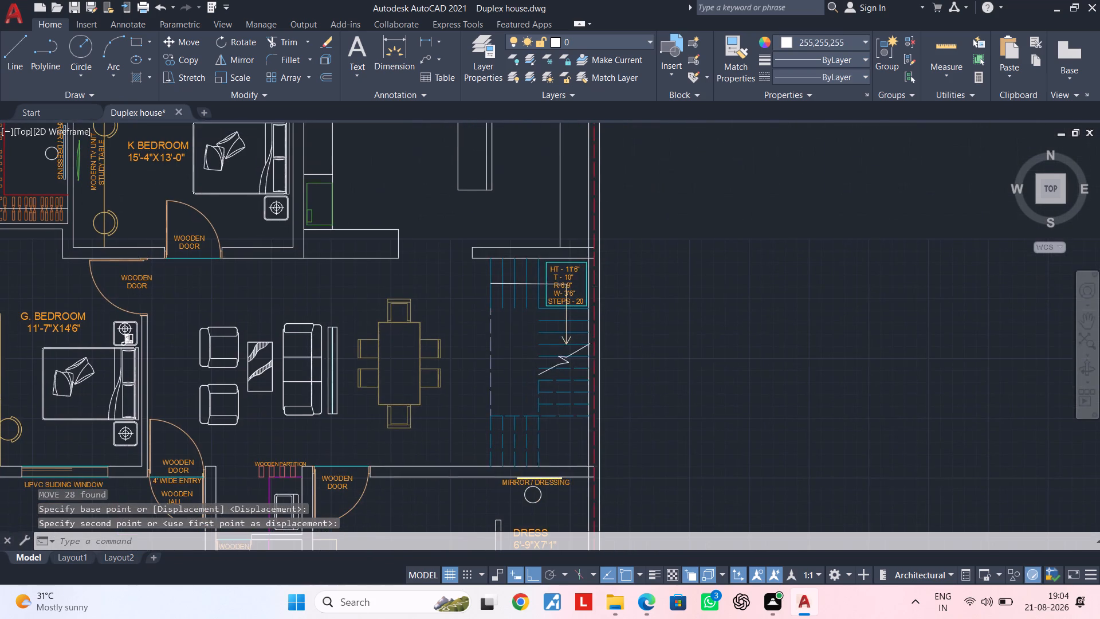
scroll(554, 251, "up", 2)
middle_click_drag(559, 316, 540, 236)
key("Escape")
key("Escape")
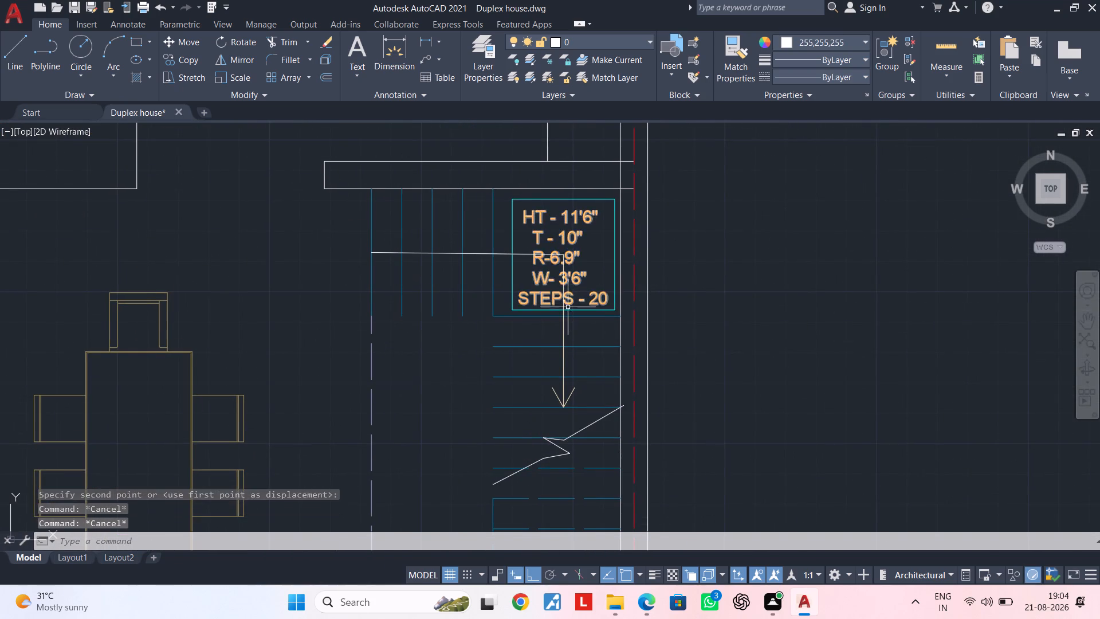
Draw connected lines up the flight's inner edge from the tread below the break line, then across the upper treads' lower ends.
middle_click_drag(568, 307, 561, 230)
key("Escape")
middle_click_drag(533, 271, 553, 275)
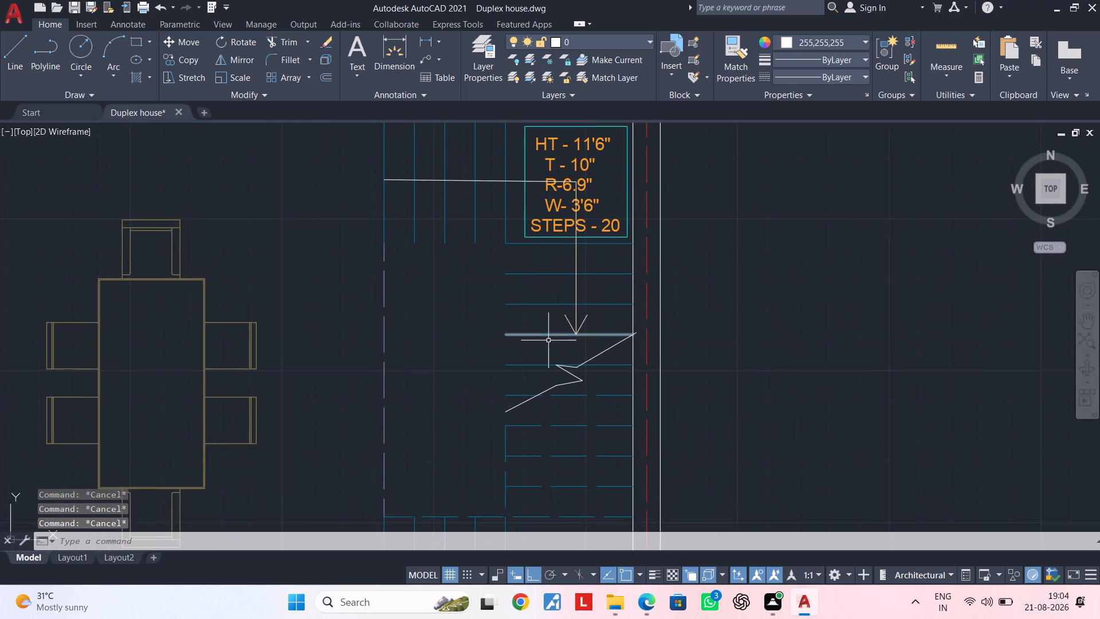
middle_click_drag(548, 335, 563, 257)
key("Escape")
key("Escape")
middle_click_drag(561, 308, 529, 373)
scroll(529, 373, "up", 1)
key("Escape")
key("Escape")
key("l")
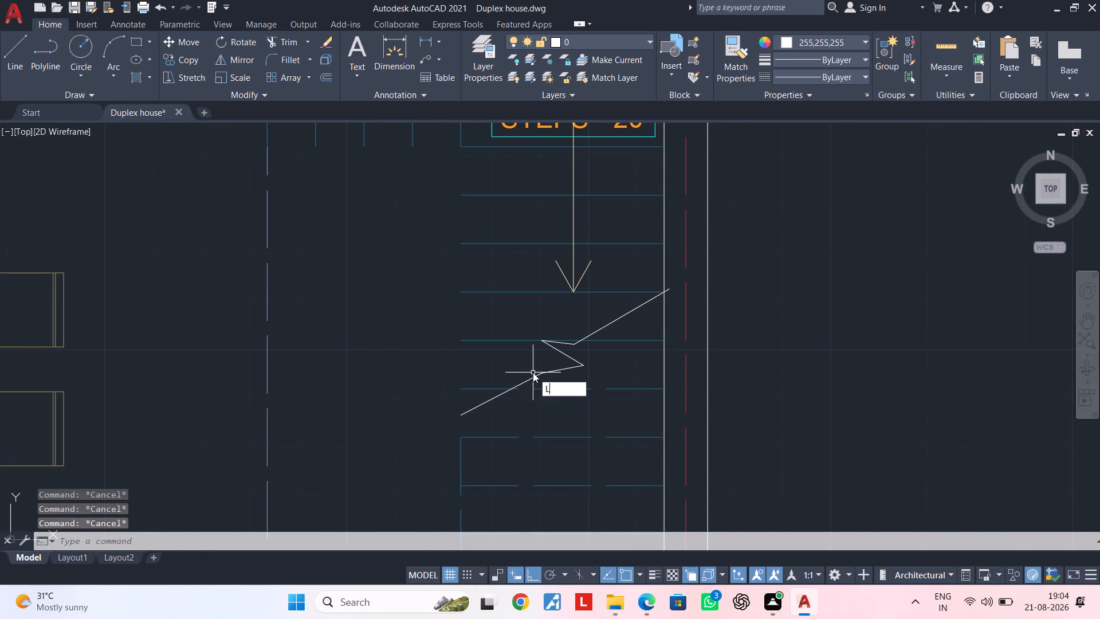
key("space")
left_click(462, 436)
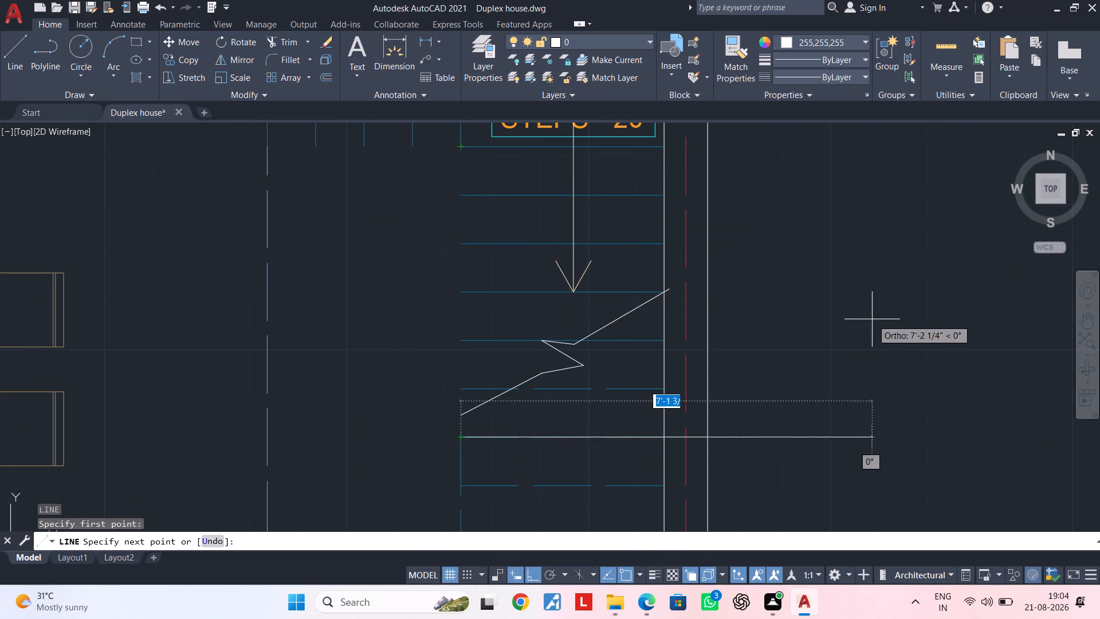
middle_click_drag(756, 328, 929, 450)
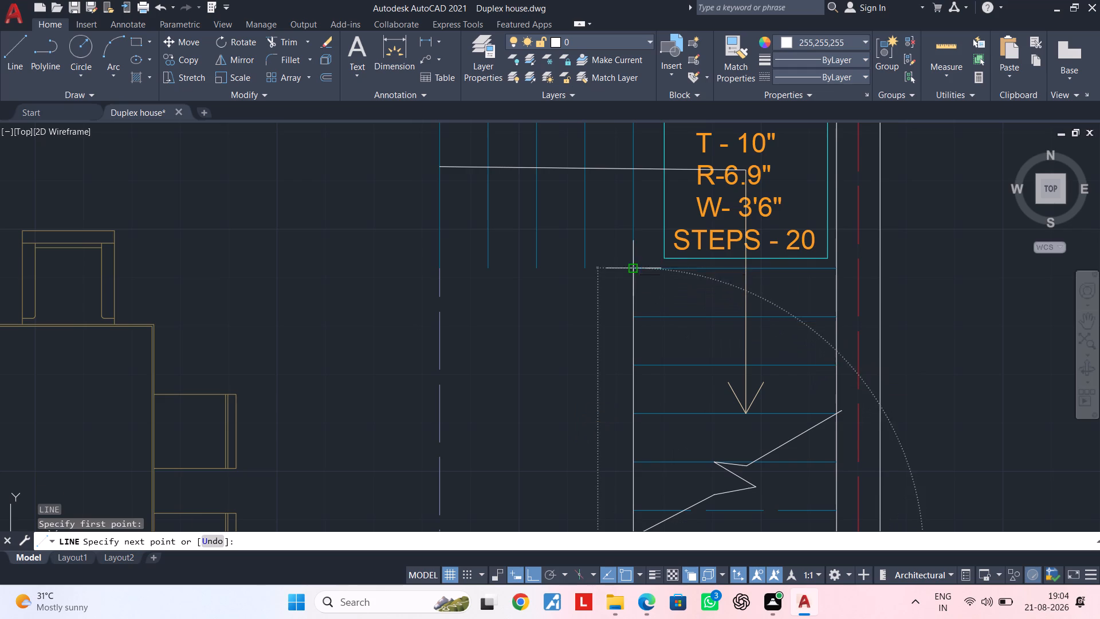
left_click(631, 265)
left_click(436, 267)
key("Escape")
scroll(576, 311, "down", 1)
middle_click_drag(576, 304, 573, 284)
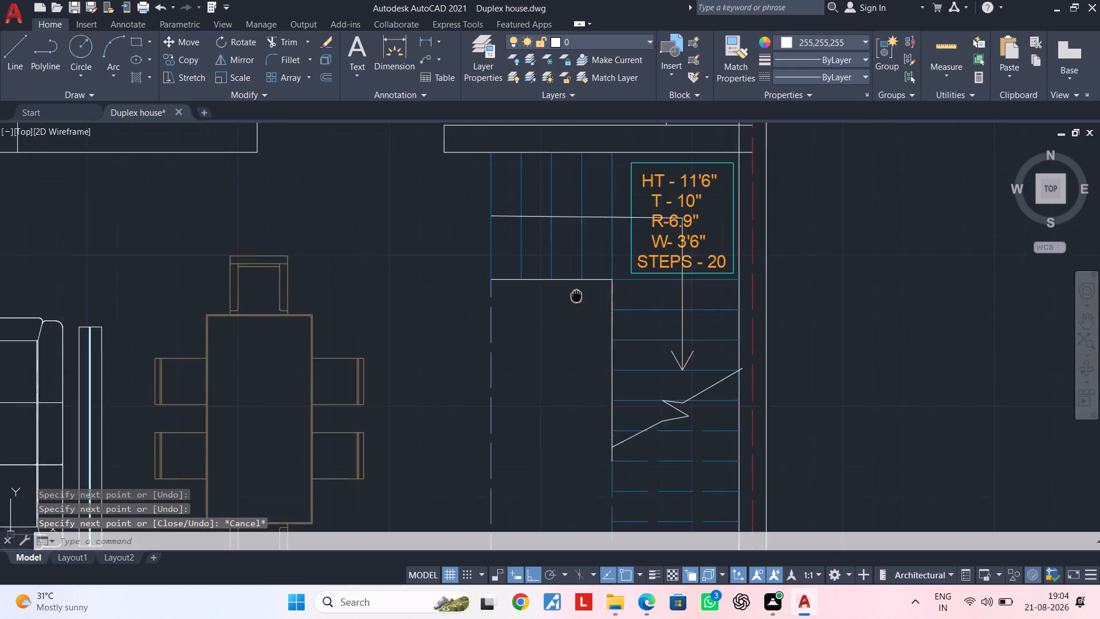
middle_click_drag(573, 284, 556, 242)
key("Escape")
middle_click_drag(576, 291, 555, 281)
key("Escape")
key("Escape")
key("Escape")
key("Escape")
key("Escape")
key("Escape")
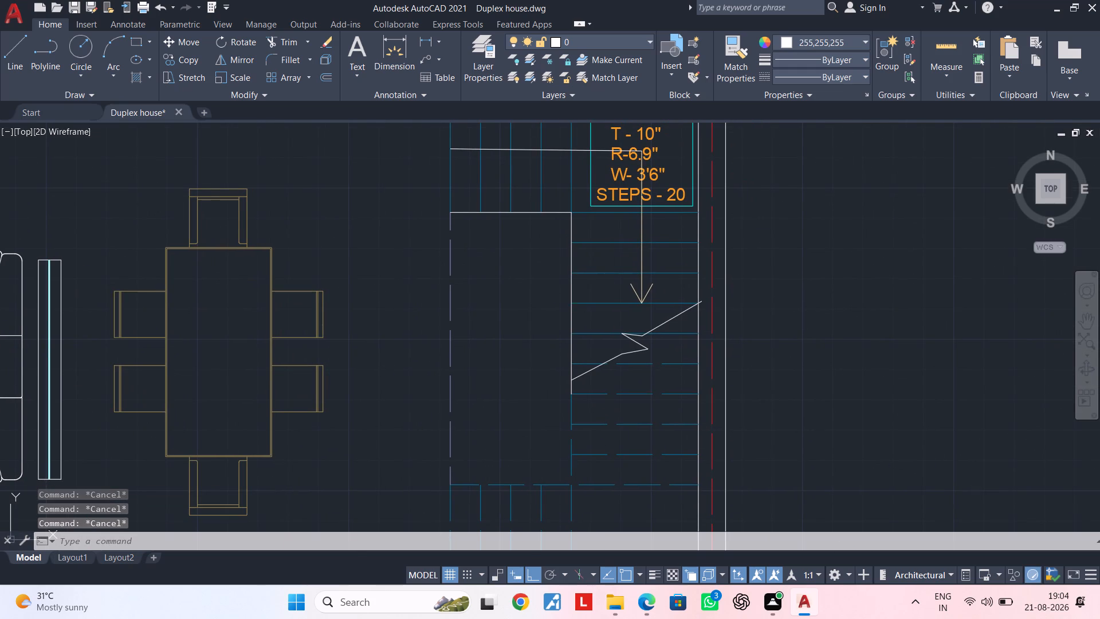
key("Escape")
key("Escape")
key("Escape")
key("Escape")
key("Escape")
key("Escape")
key("Escape")
key("Escape")
key("Escape")
key("Escape")
Draw a rectangle about 3'-1" by 7'-4" inside the open well between the staircase flights.
type("REC")
key("space")
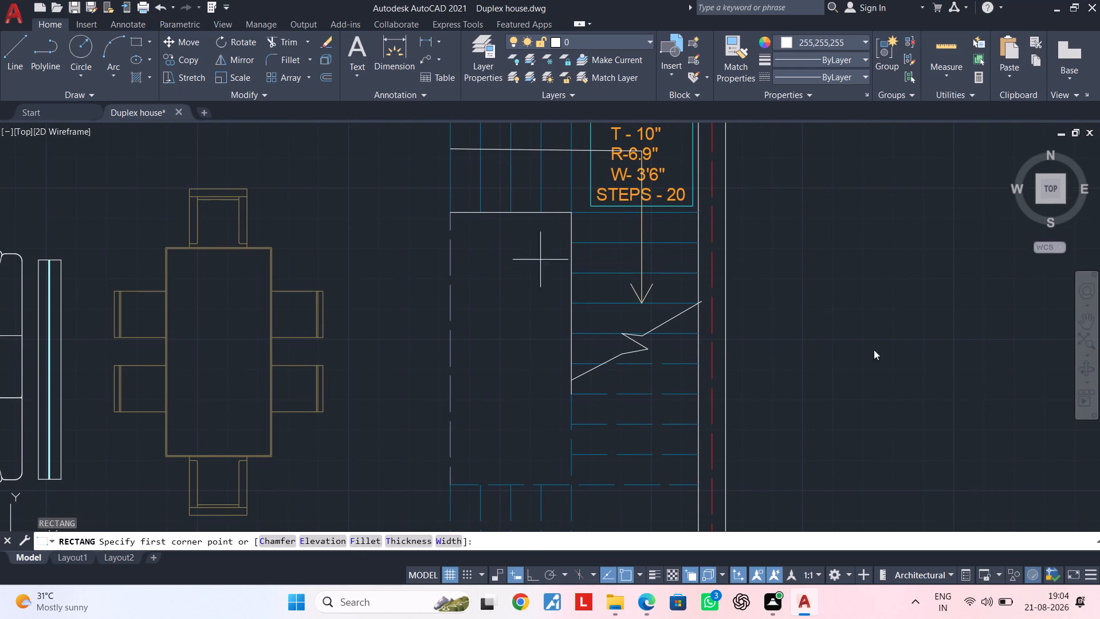
scroll(455, 217, "up", 2)
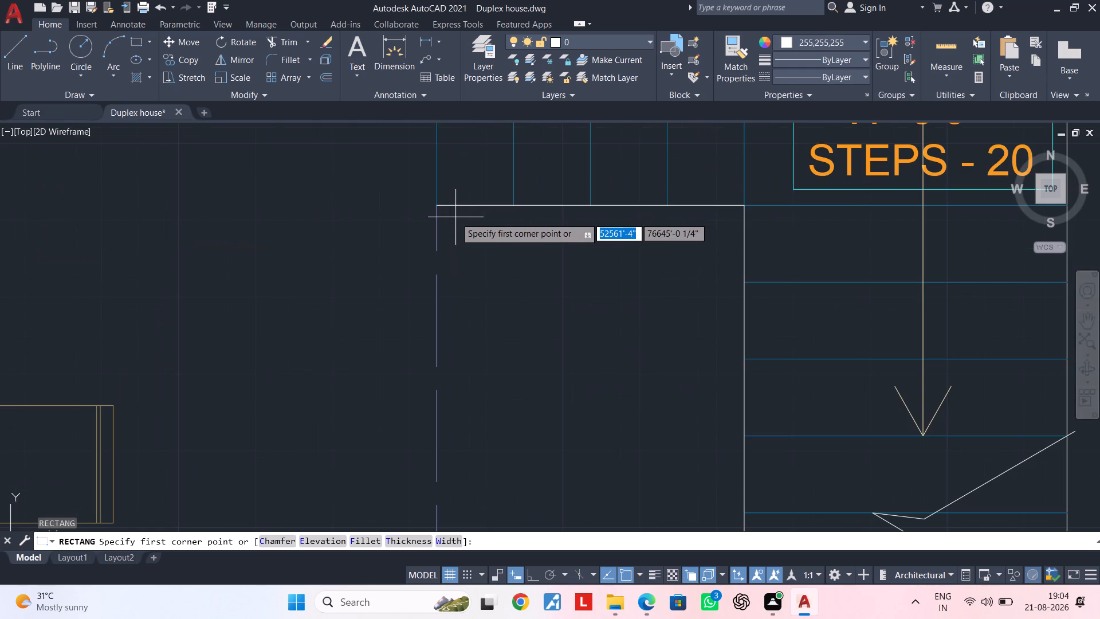
left_click(449, 213)
scroll(550, 369, "down", 2)
middle_click_drag(547, 360, 520, 312)
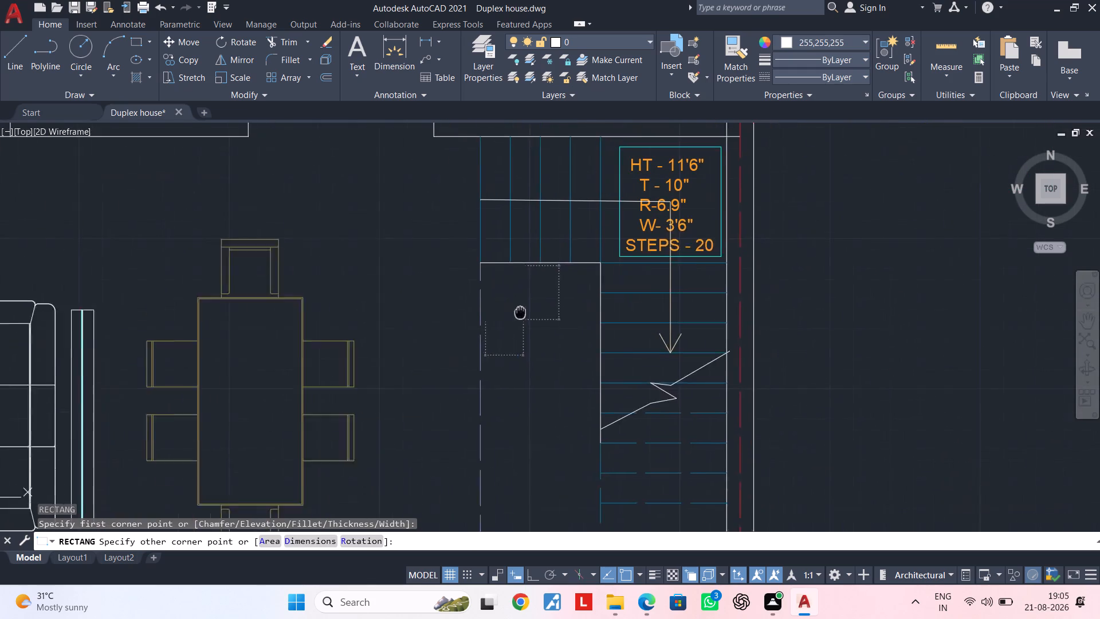
middle_click_drag(520, 312, 510, 285)
middle_click_drag(527, 355, 486, 293)
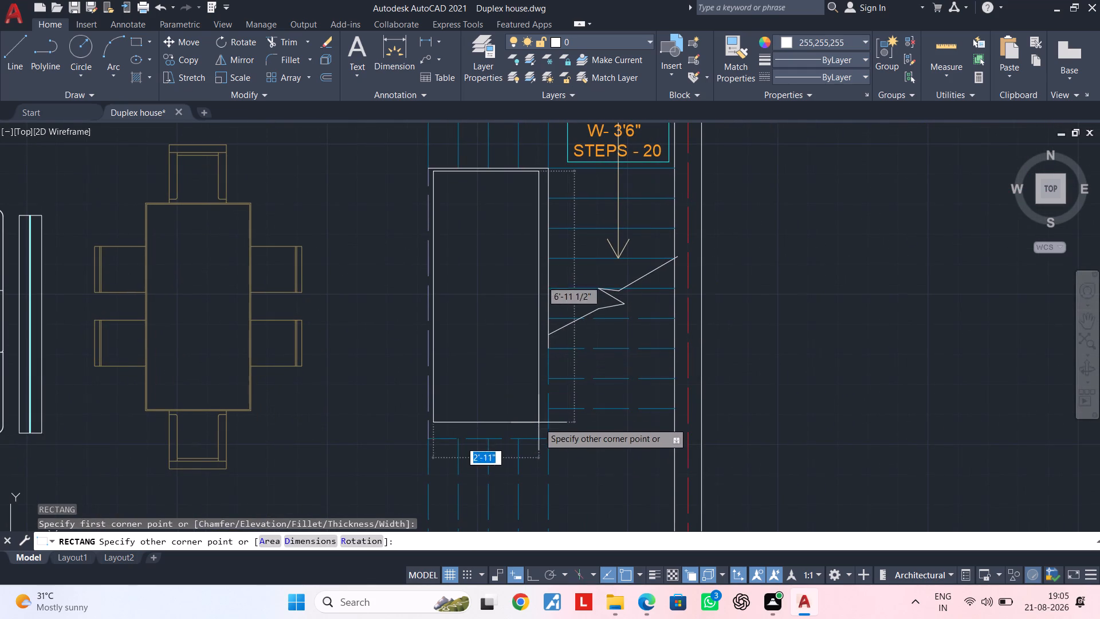
scroll(539, 422, "up", 2)
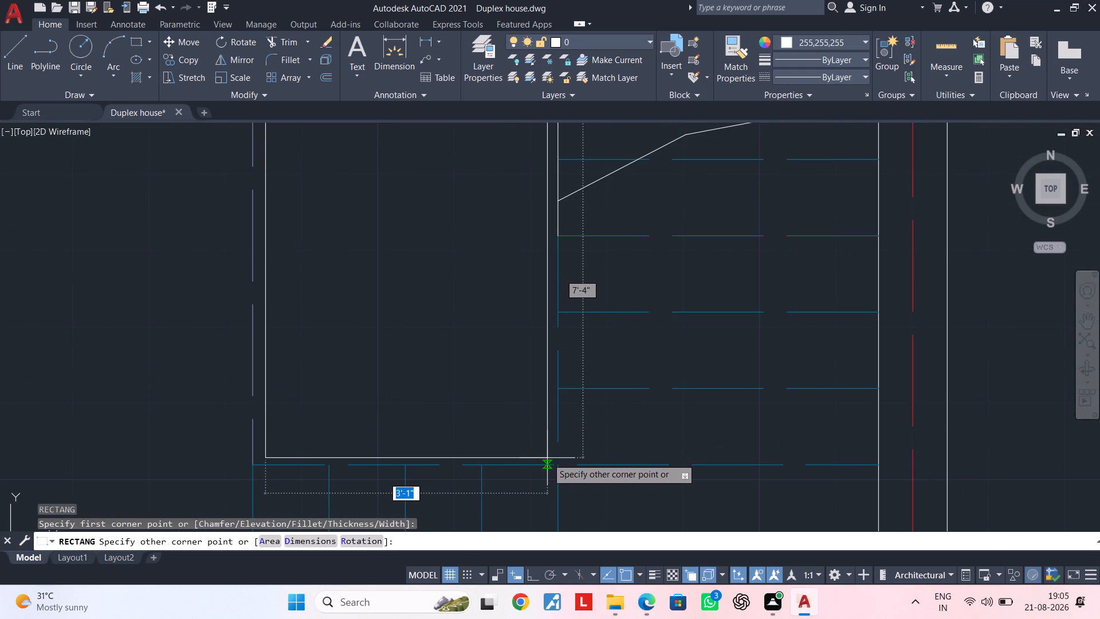
scroll(547, 457, "up", 2)
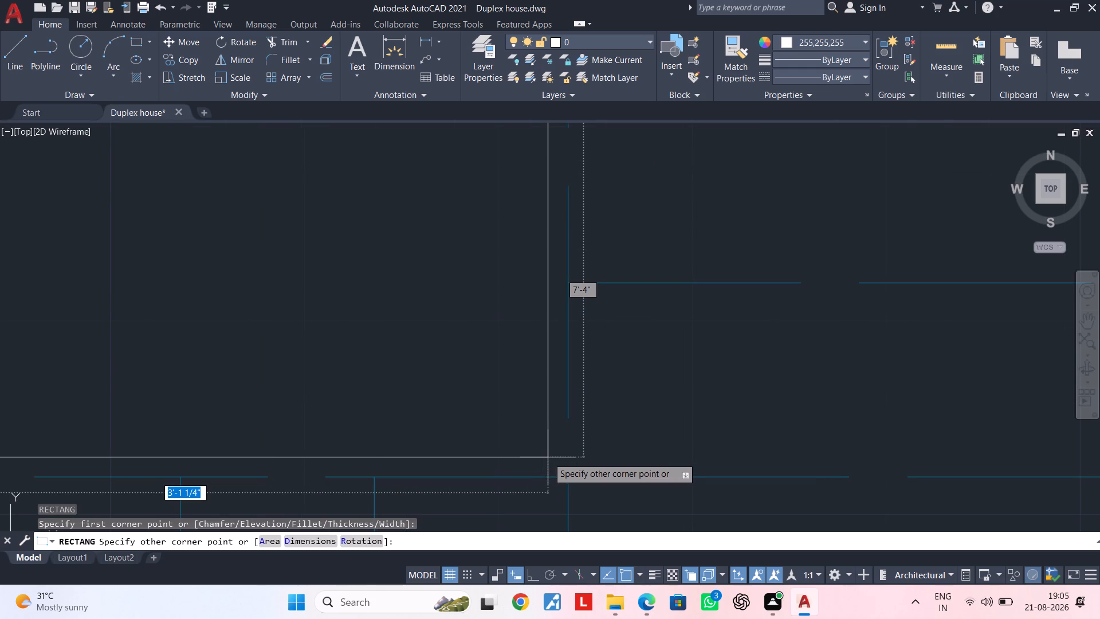
left_click(549, 457)
scroll(533, 439, "down", 4)
middle_click_drag(452, 366, 449, 402)
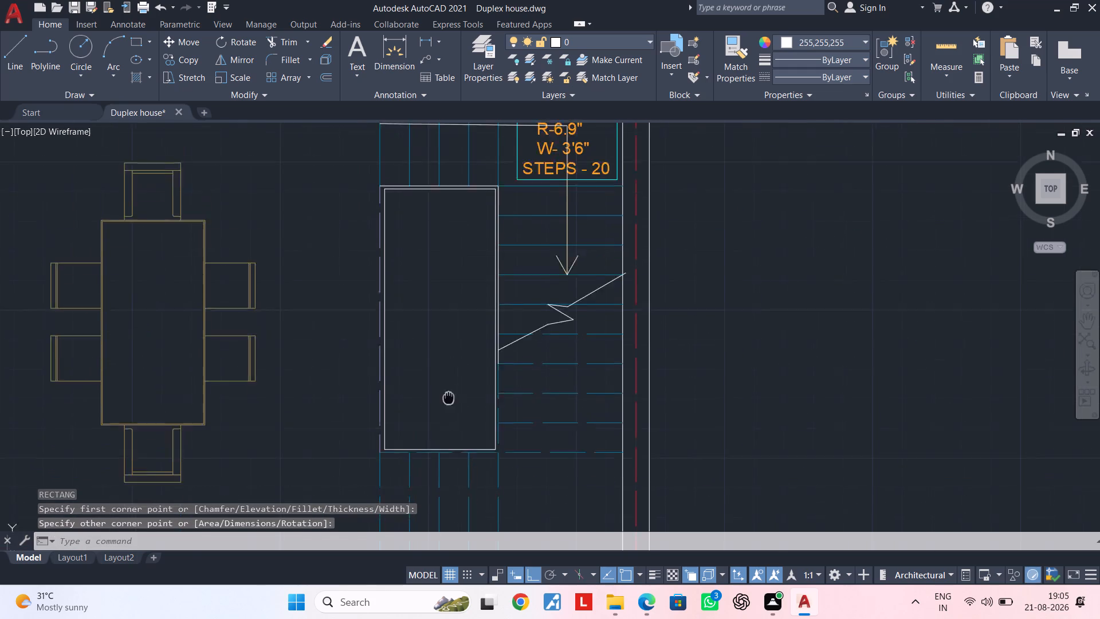
middle_click_drag(449, 402, 450, 462)
middle_click_drag(484, 315, 445, 381)
key("Escape")
key("Escape")
Match the properties of a solid stair tread onto the two new lines edging the stairwell.
key("m")
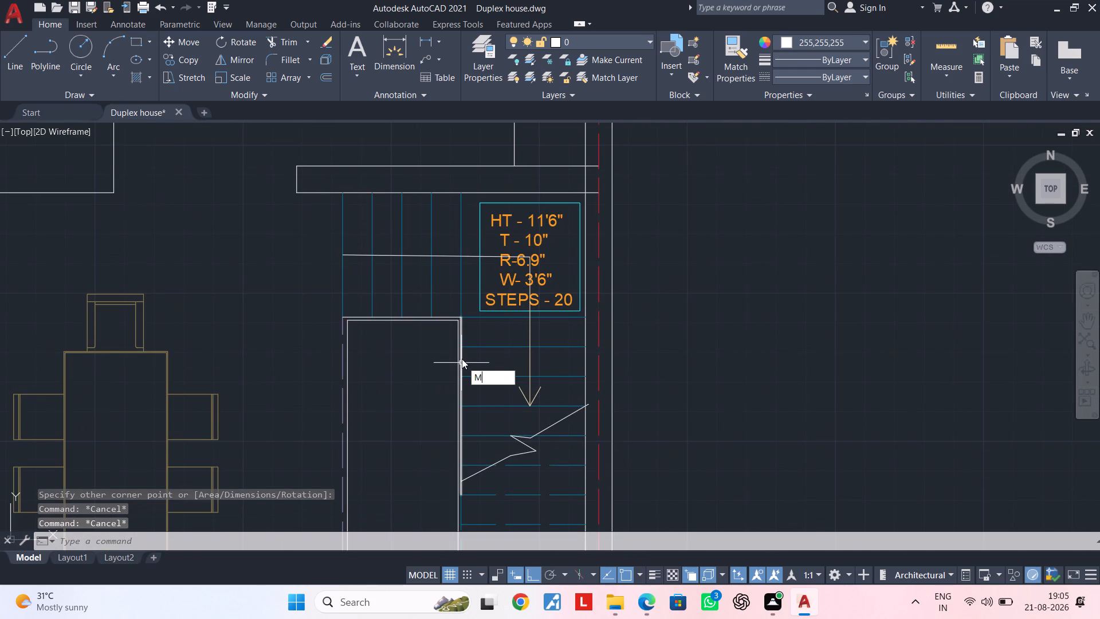
key("a")
key("space")
scroll(484, 362, "up", 3)
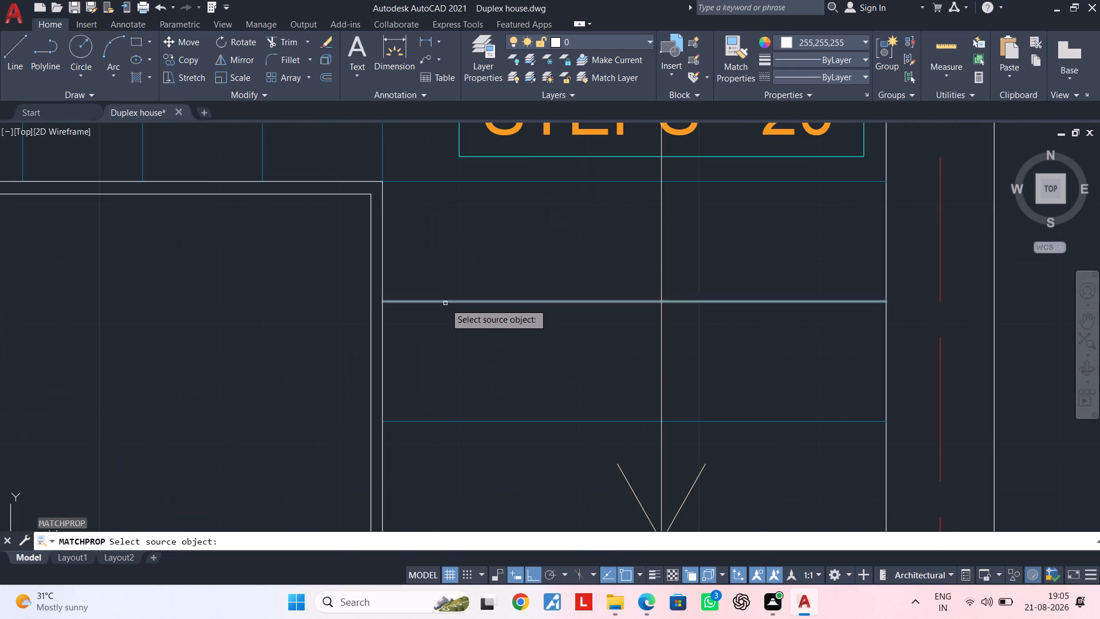
left_click(445, 303)
left_click(384, 338)
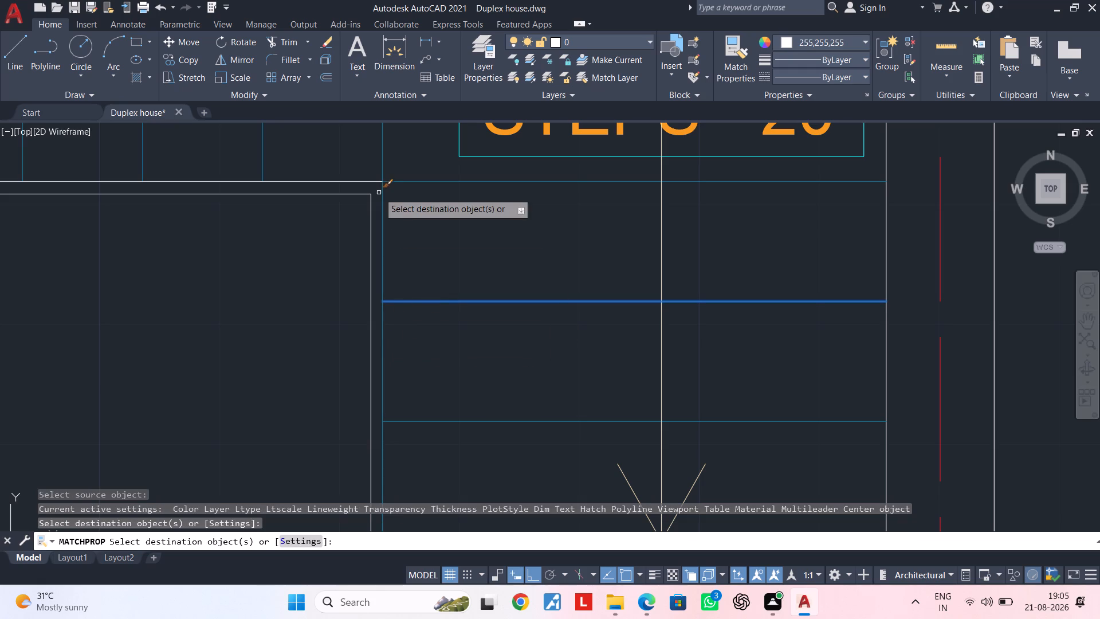
left_click(371, 180)
scroll(425, 249, "down", 3)
middle_click_drag(451, 261, 331, 230)
key("Escape")
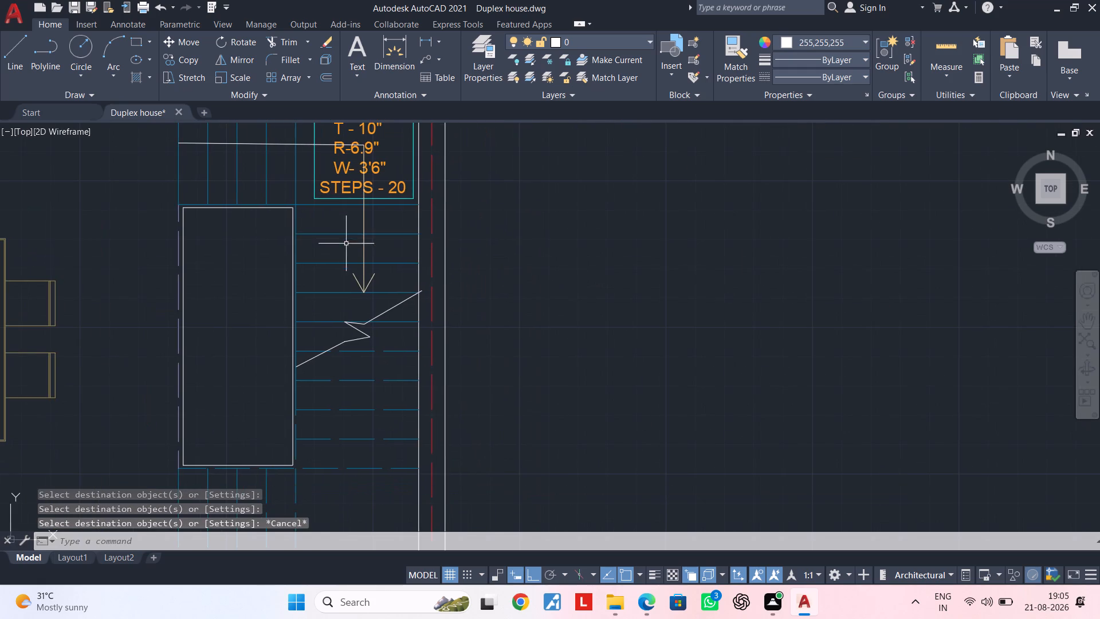
key("Escape")
middle_click_drag(347, 251, 372, 168)
key("Escape")
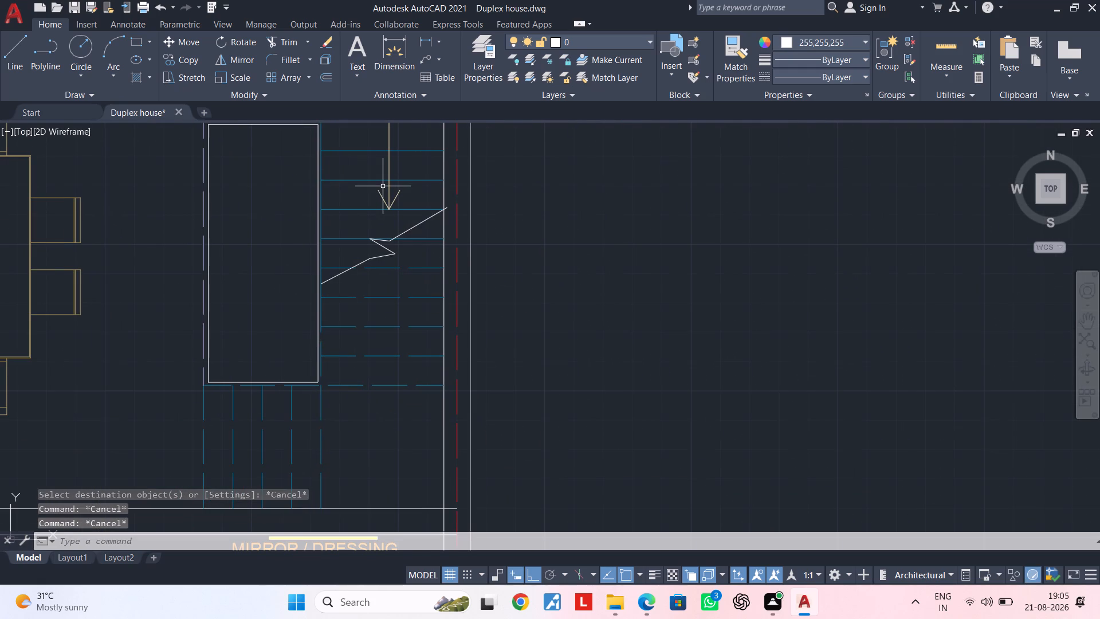
Move the boxed steps note about 11'-0" straight down into the staircase's lower corner landing, just above the DRESS room wall.
middle_click_drag(383, 186, 345, 320)
middle_click_drag(352, 248, 348, 304)
scroll(338, 305, "up", 1)
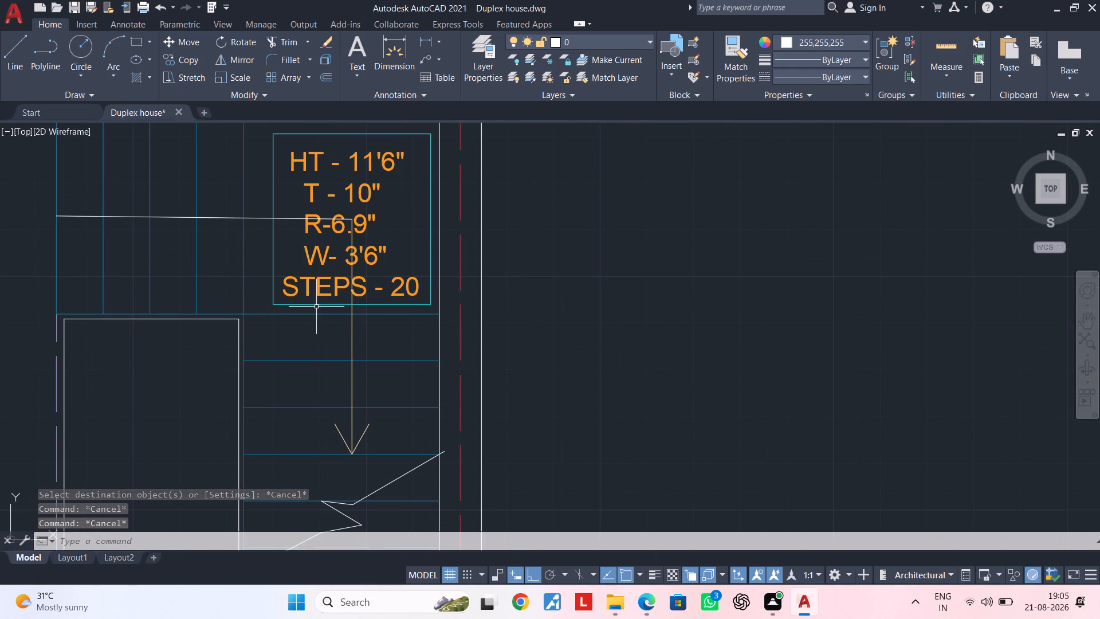
left_click(317, 303)
left_click(312, 287)
key("Escape")
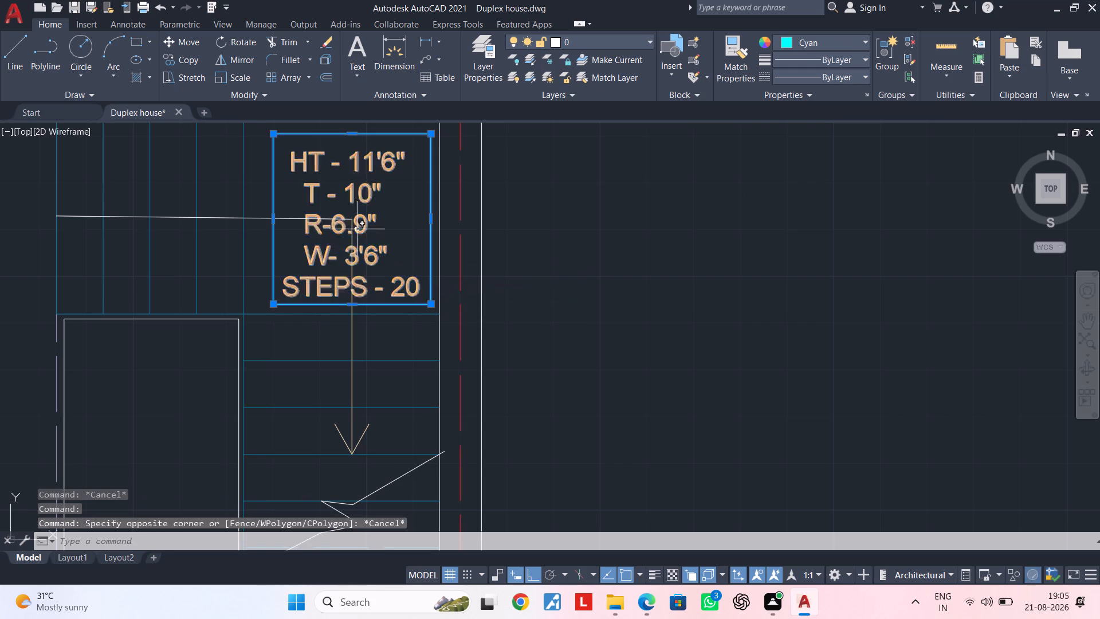
left_click(366, 187)
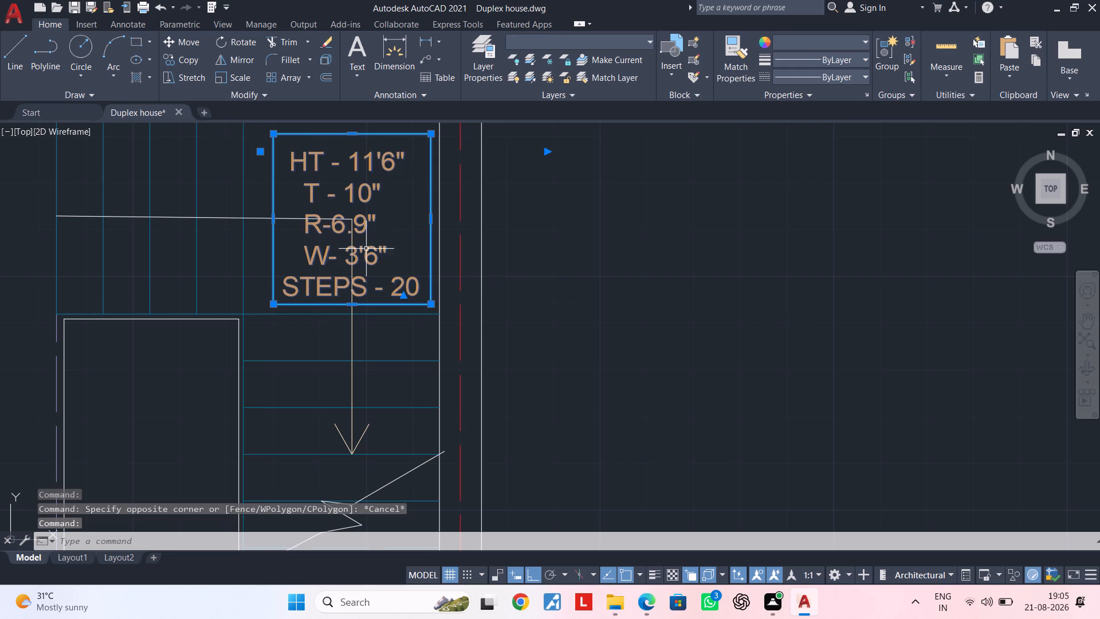
middle_click_drag(366, 249, 333, 234)
type("M")
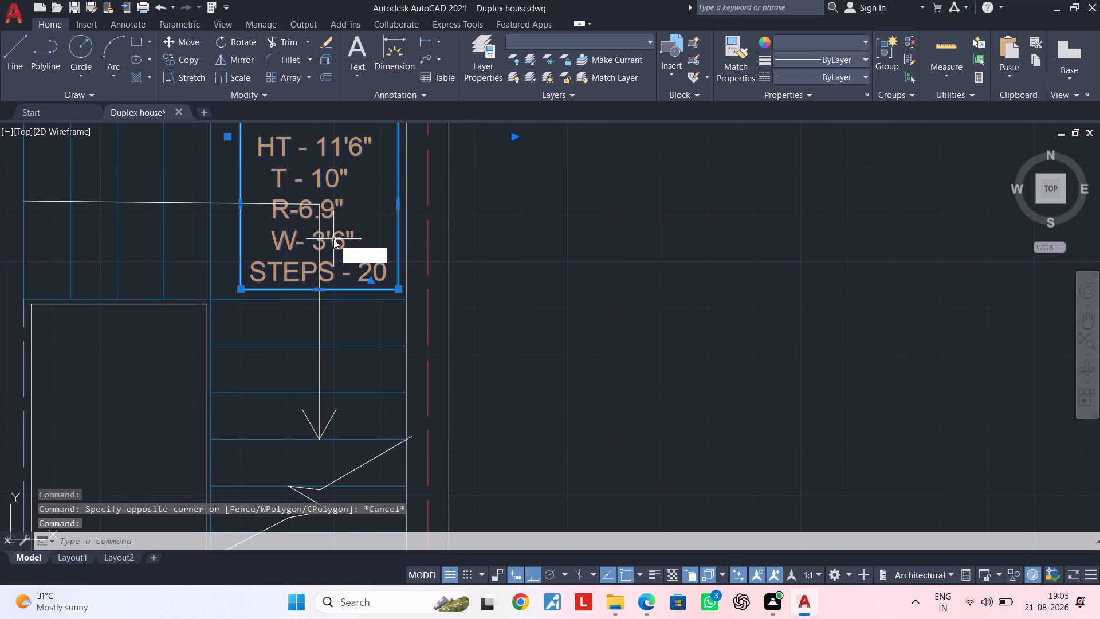
key("space")
left_click(398, 288)
scroll(404, 418, "down", 3)
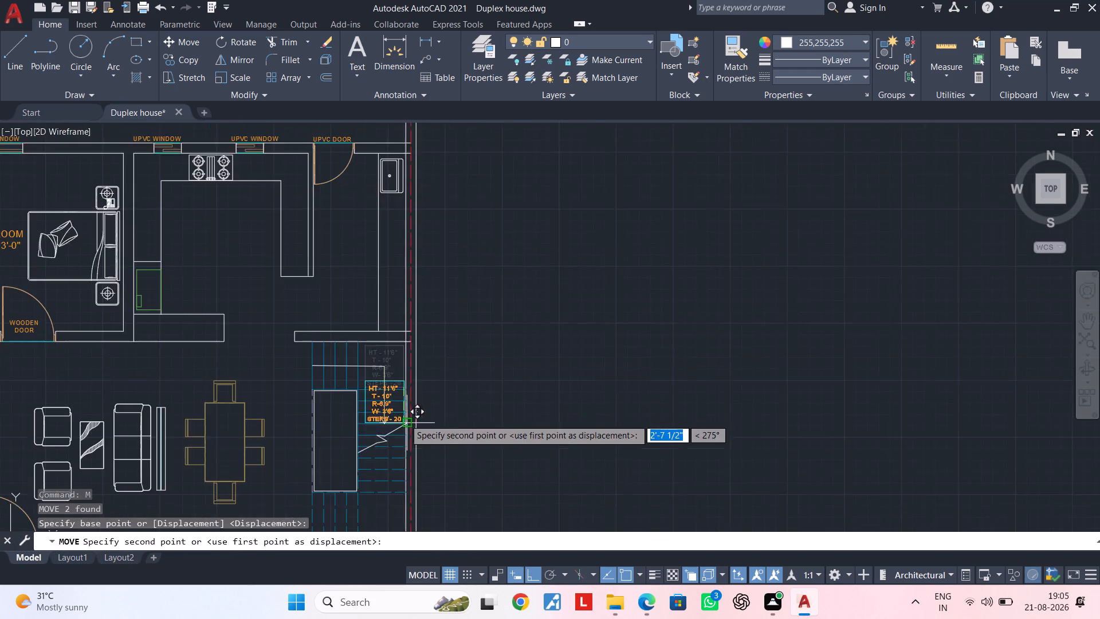
middle_click_drag(404, 408, 409, 222)
scroll(395, 348, "up", 2)
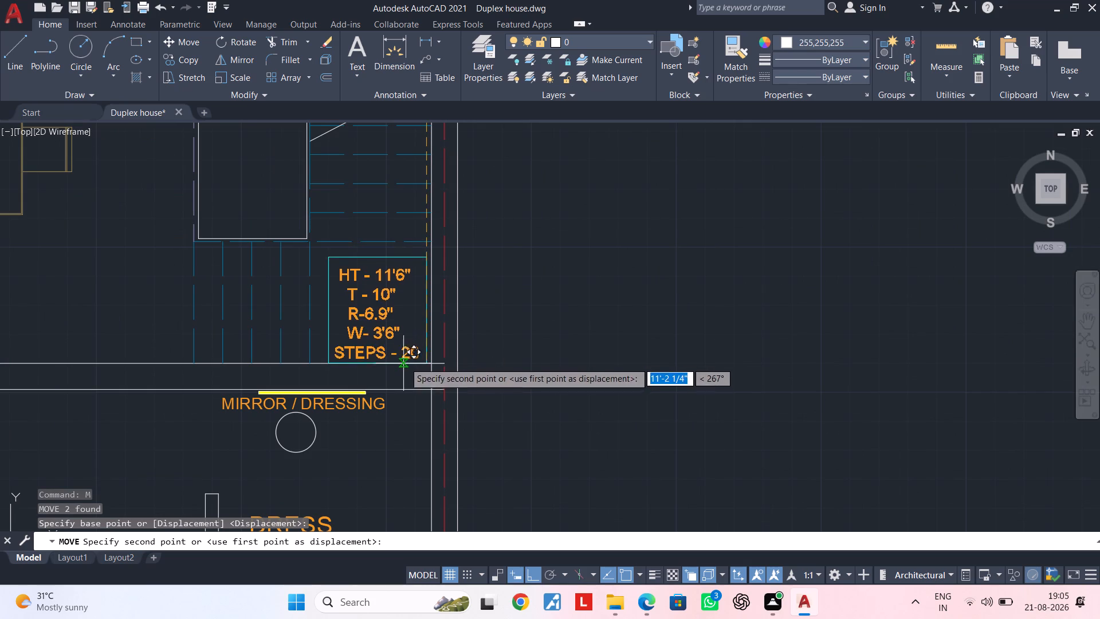
scroll(406, 356, "up", 2)
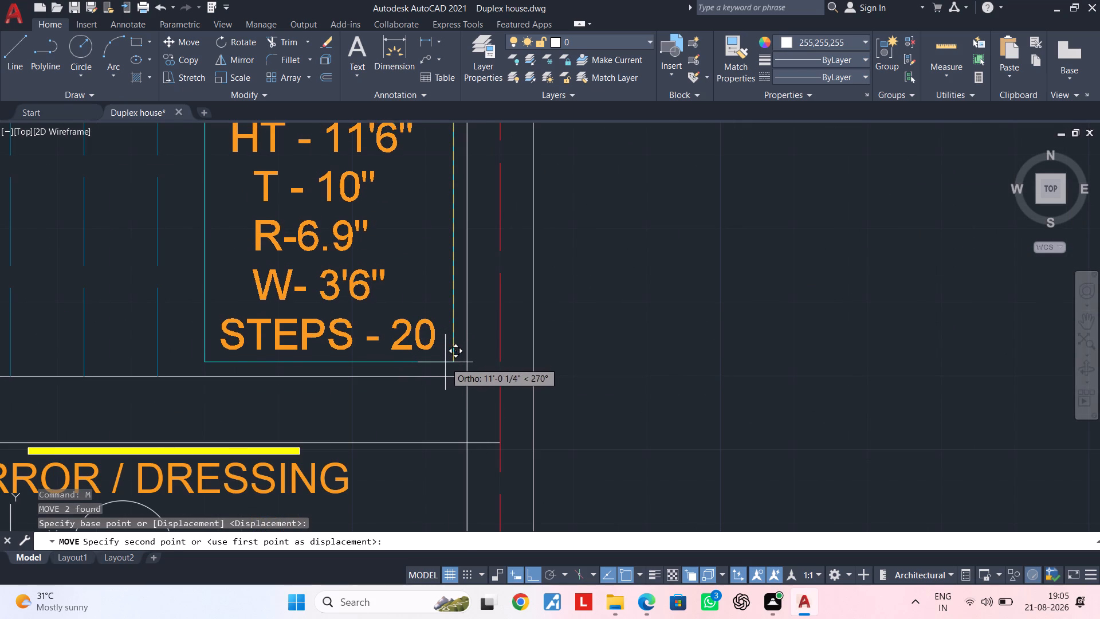
left_click(445, 362)
scroll(445, 362, "down", 1)
middle_click_drag(445, 362, 488, 375)
key("Escape")
key("Escape")
key("Escape")
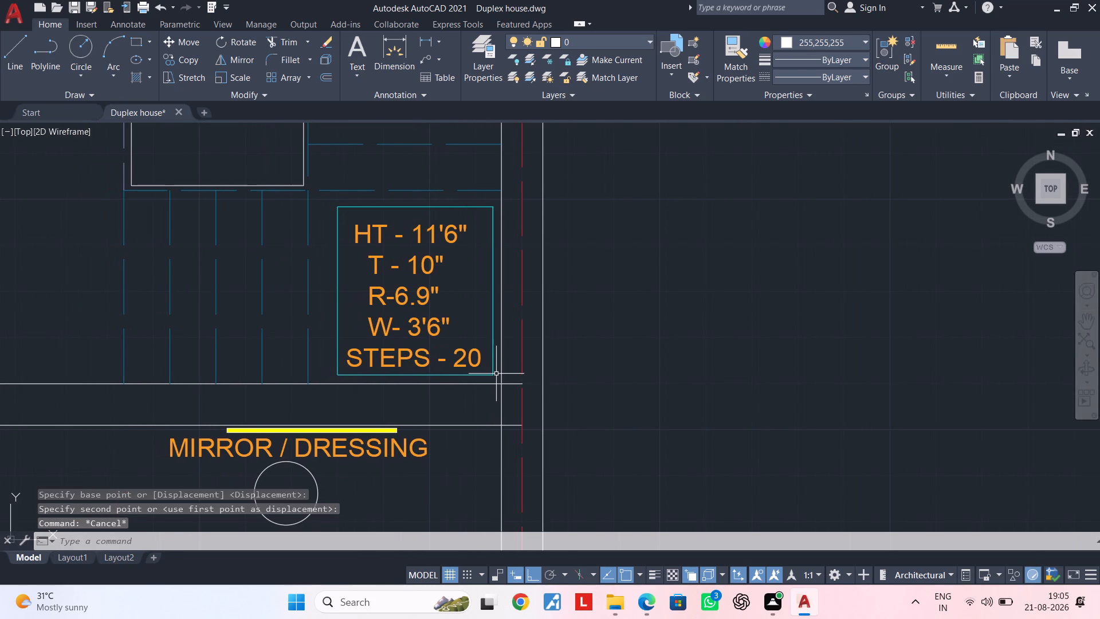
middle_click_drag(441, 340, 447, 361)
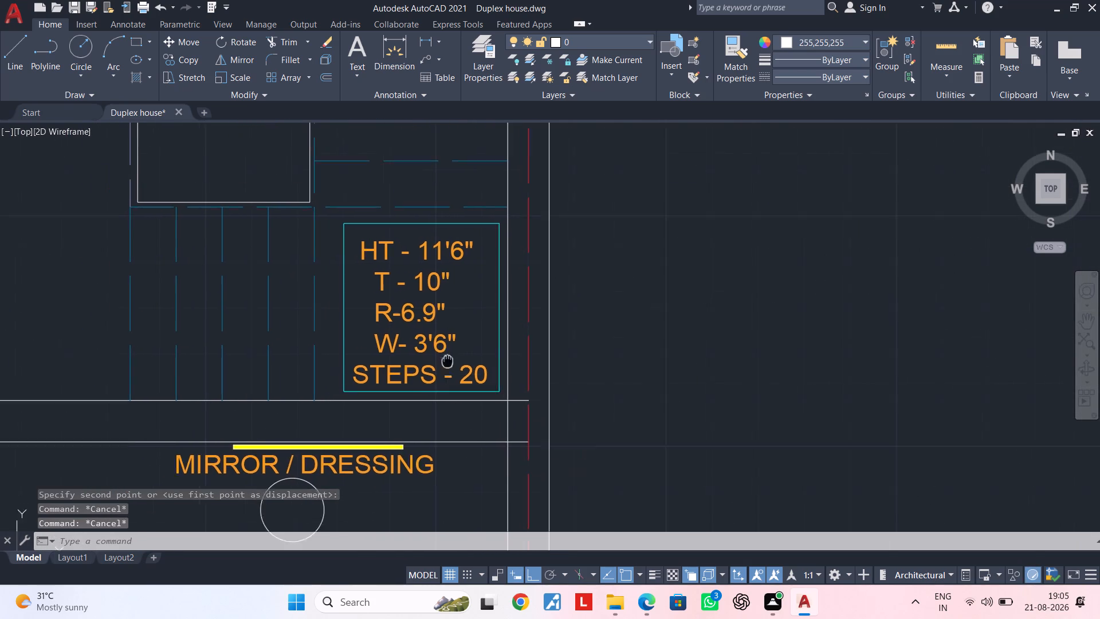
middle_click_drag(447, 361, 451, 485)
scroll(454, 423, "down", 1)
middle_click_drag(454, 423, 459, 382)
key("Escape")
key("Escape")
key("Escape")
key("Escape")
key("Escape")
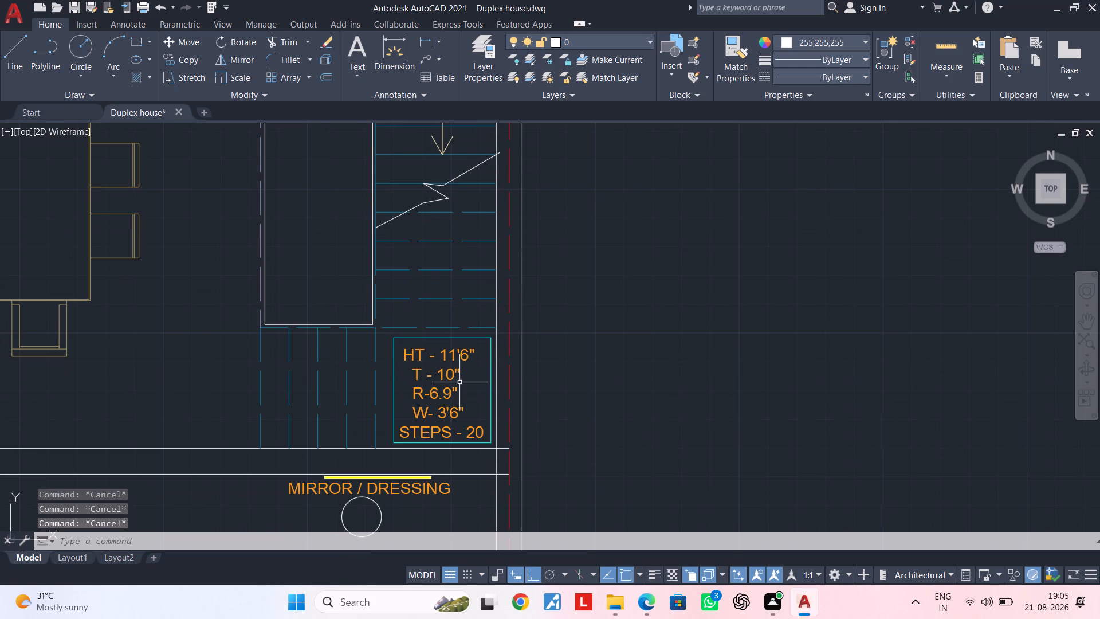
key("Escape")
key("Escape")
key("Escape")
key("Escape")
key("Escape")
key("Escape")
Copy the zigzag break line on the staircase flight to a spot diagonally below the original, beside the outer wall.
middle_click_drag(459, 382, 454, 462)
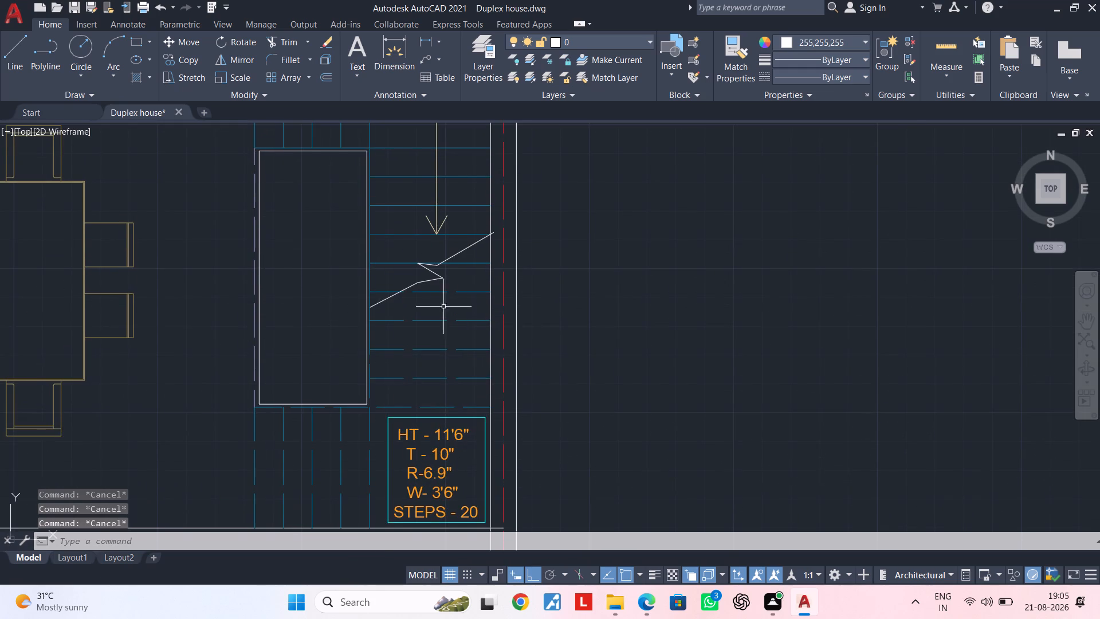
scroll(438, 287, "up", 1)
left_click(437, 273)
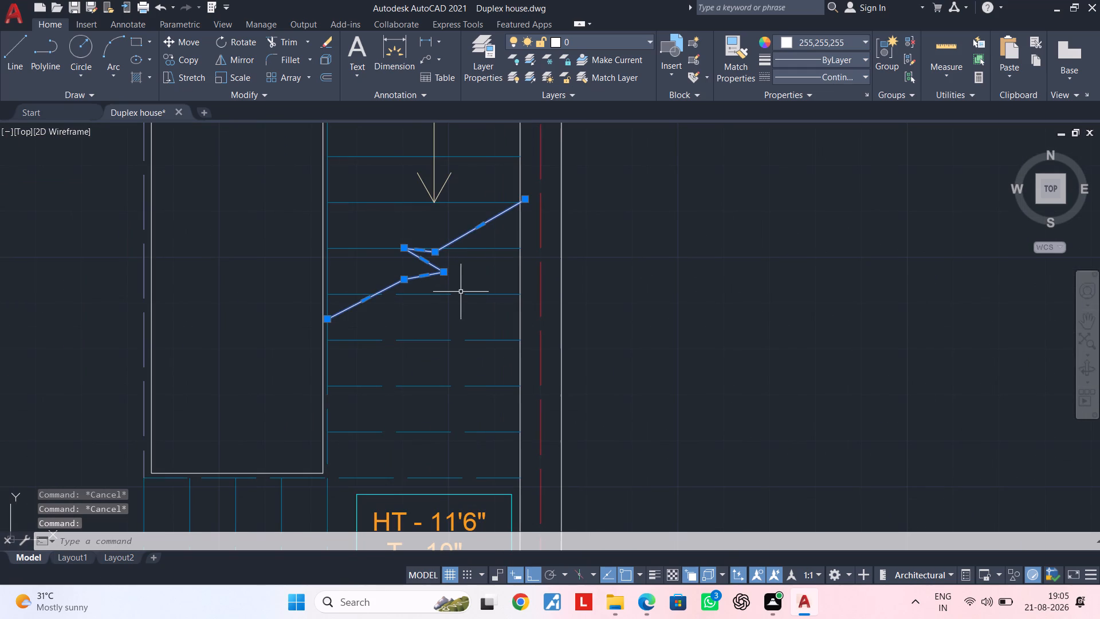
type("CO")
key("space")
left_click(461, 292)
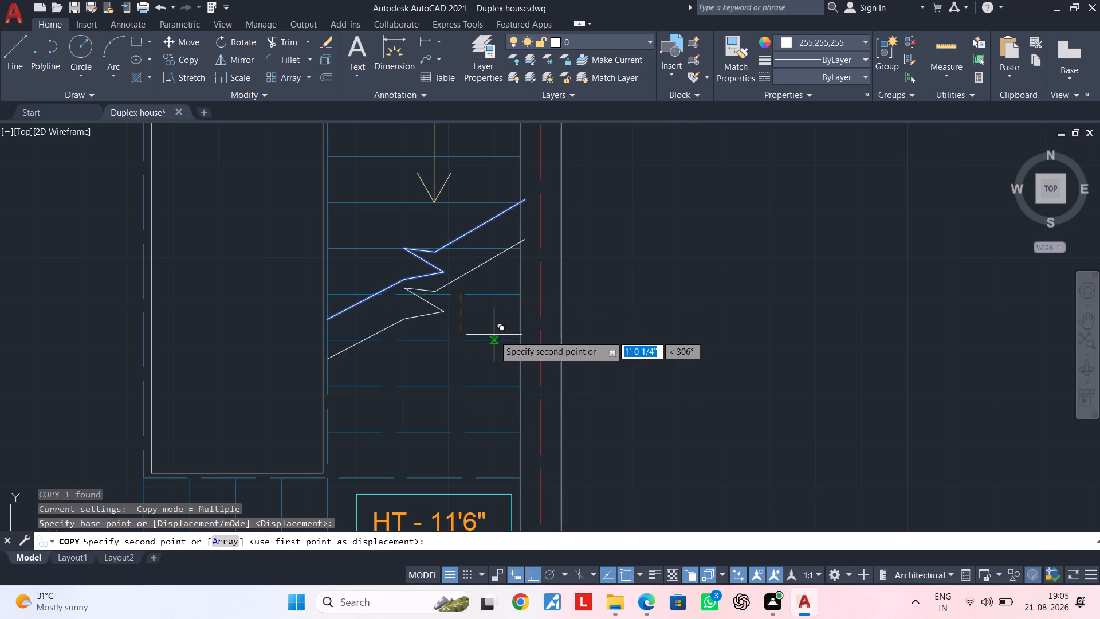
left_click(501, 343)
key("Escape")
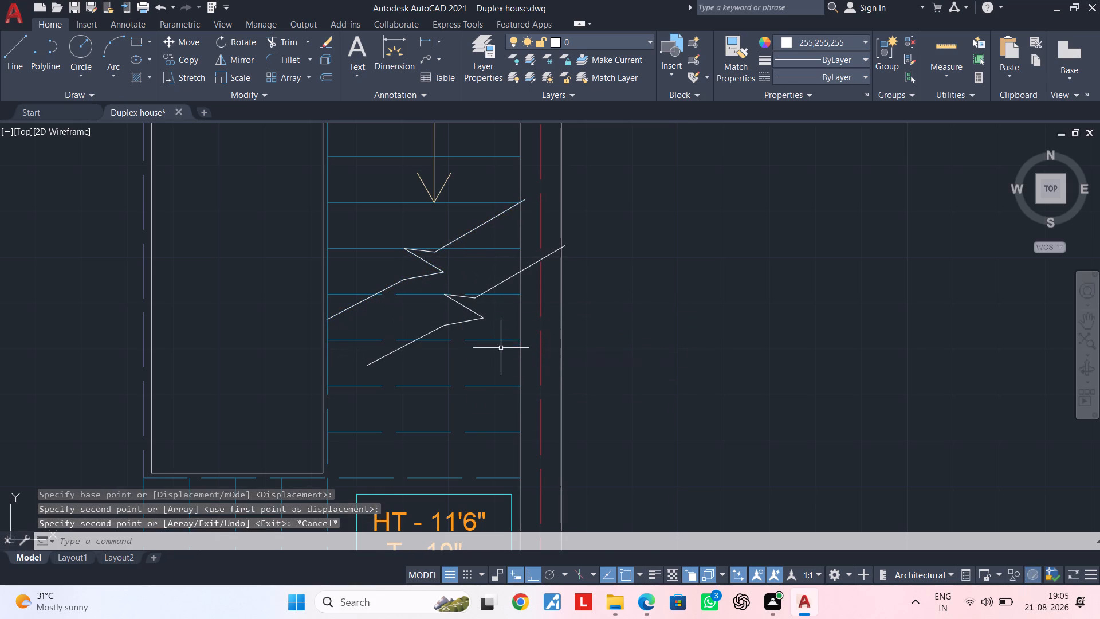
key("Escape")
middle_click_drag(485, 351, 448, 369)
key("Escape")
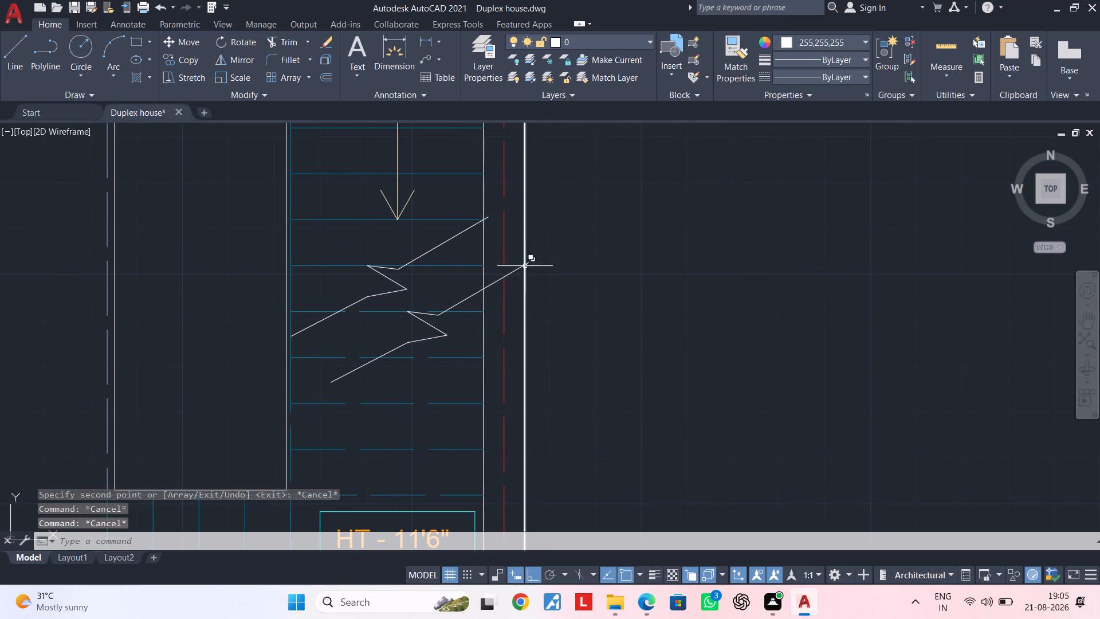
Move the copied break line by its upper end onto the wall's inner line, just below the original break line.
left_click(521, 265)
type("M")
key("space")
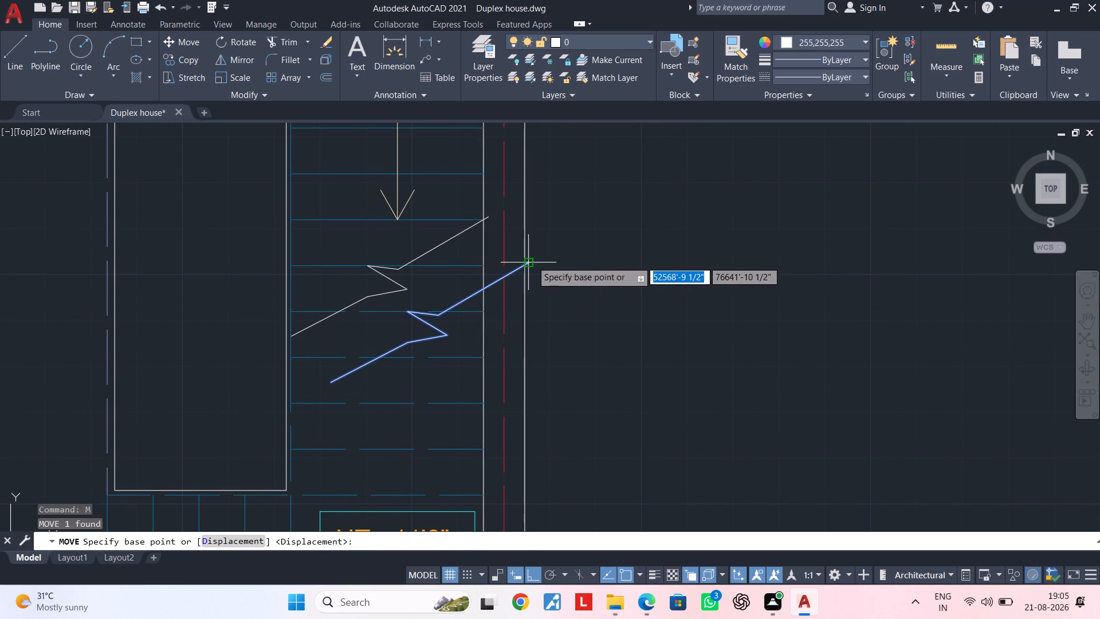
left_click(532, 261)
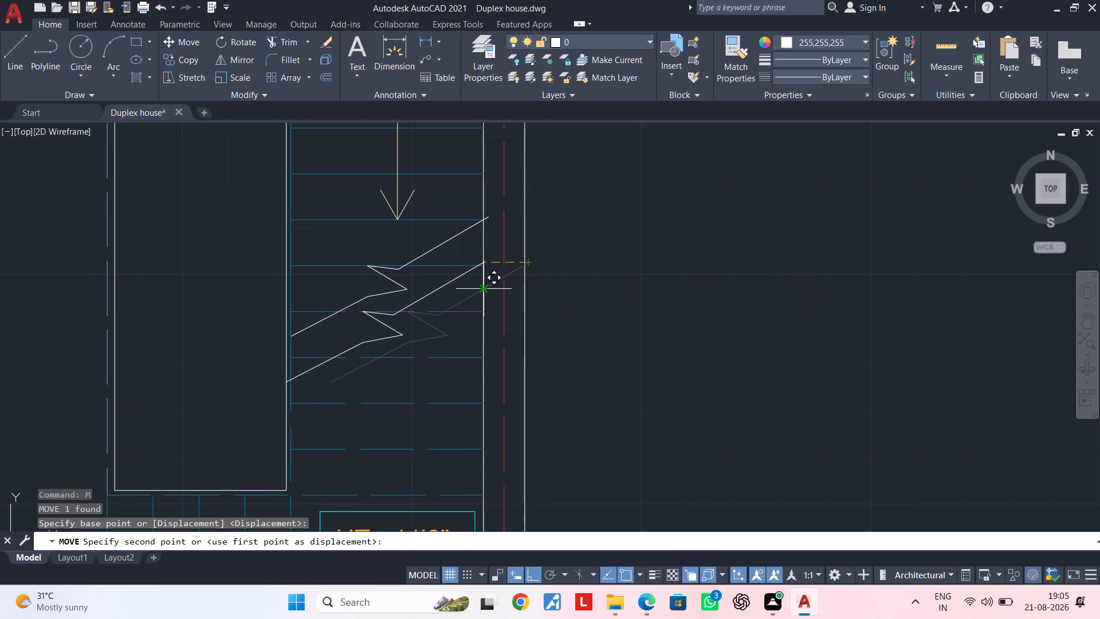
left_click(485, 286)
key("Escape")
Draw a direction line about 5'-3" across the lower treads into the corner landing, turning straight up the flight below the break lines.
scroll(472, 297, "down", 2)
middle_click_drag(472, 299, 508, 231)
key("Escape")
key("Escape")
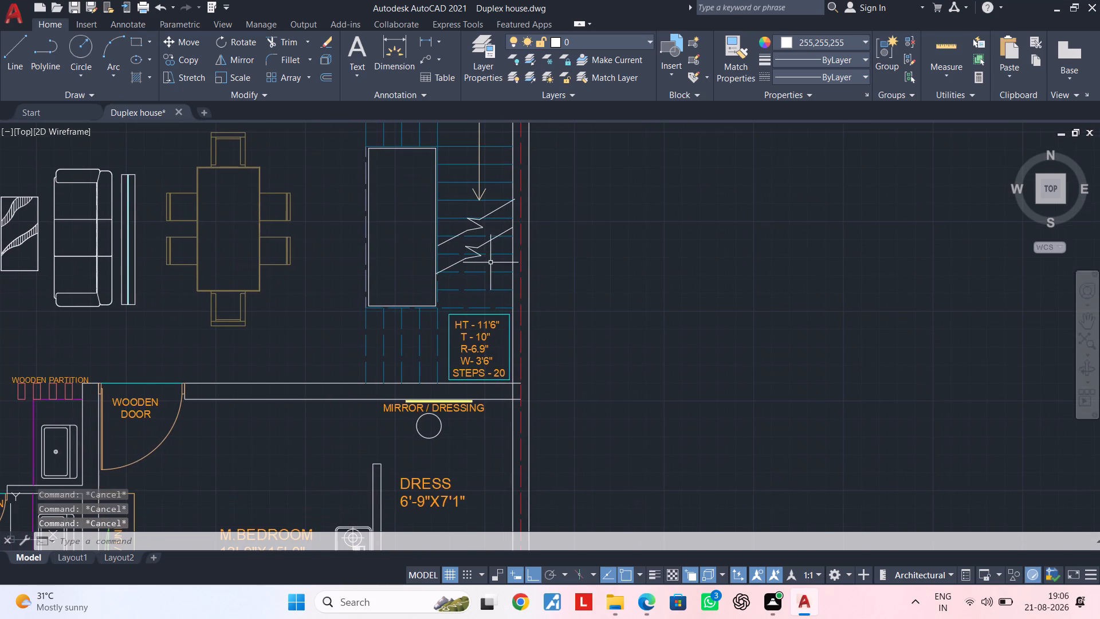
middle_click_drag(490, 263, 481, 296)
key("Escape")
key("Escape")
middle_click_drag(478, 299, 490, 279)
key("Escape")
key("l")
key("space")
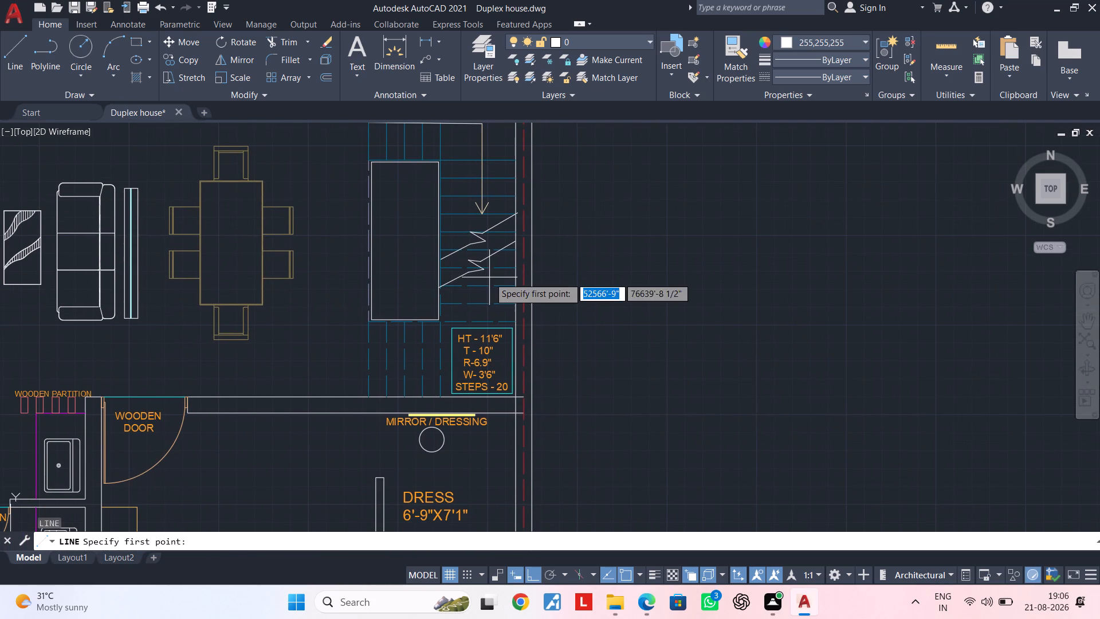
left_click(369, 359)
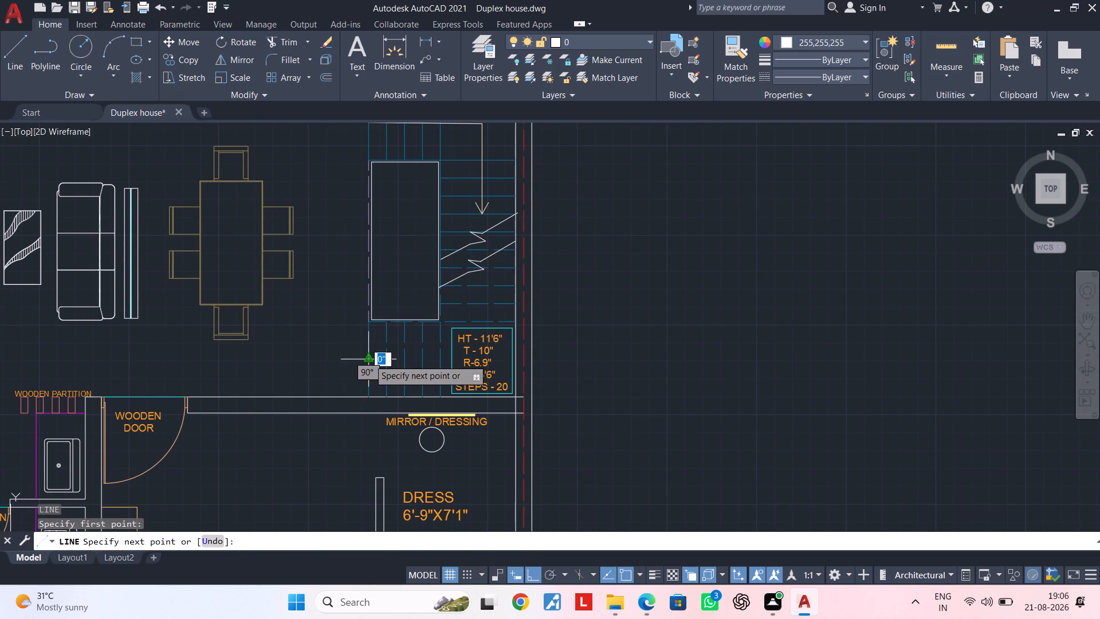
scroll(481, 361, "up", 2)
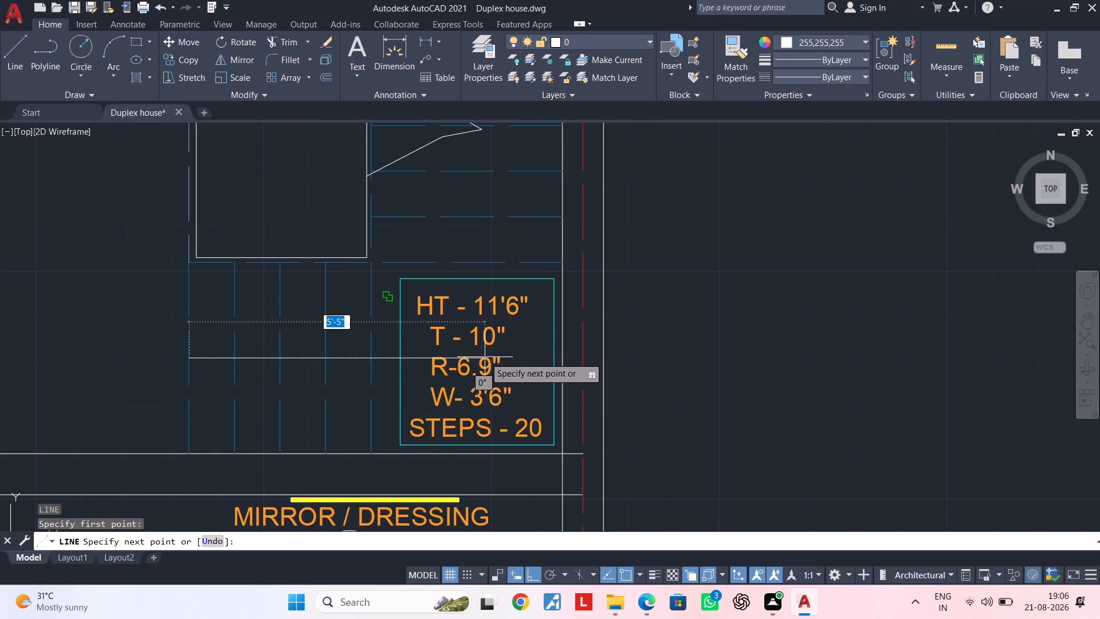
scroll(485, 361, "down", 1)
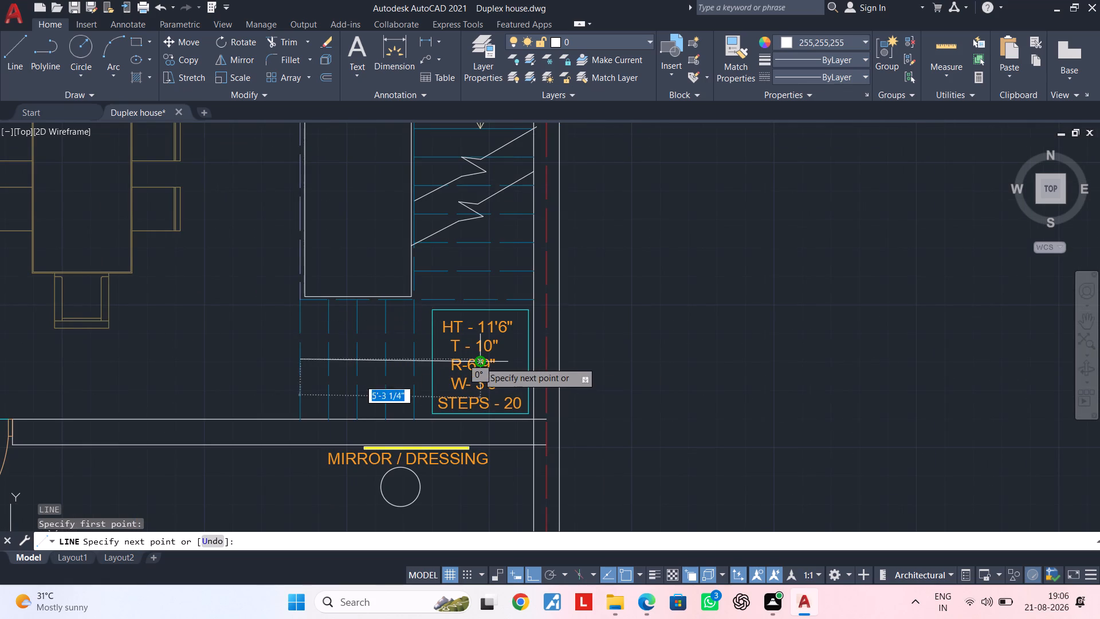
left_click(478, 362)
scroll(481, 256, "down", 1)
middle_click_drag(481, 256, 480, 317)
scroll(480, 317, "up", 2)
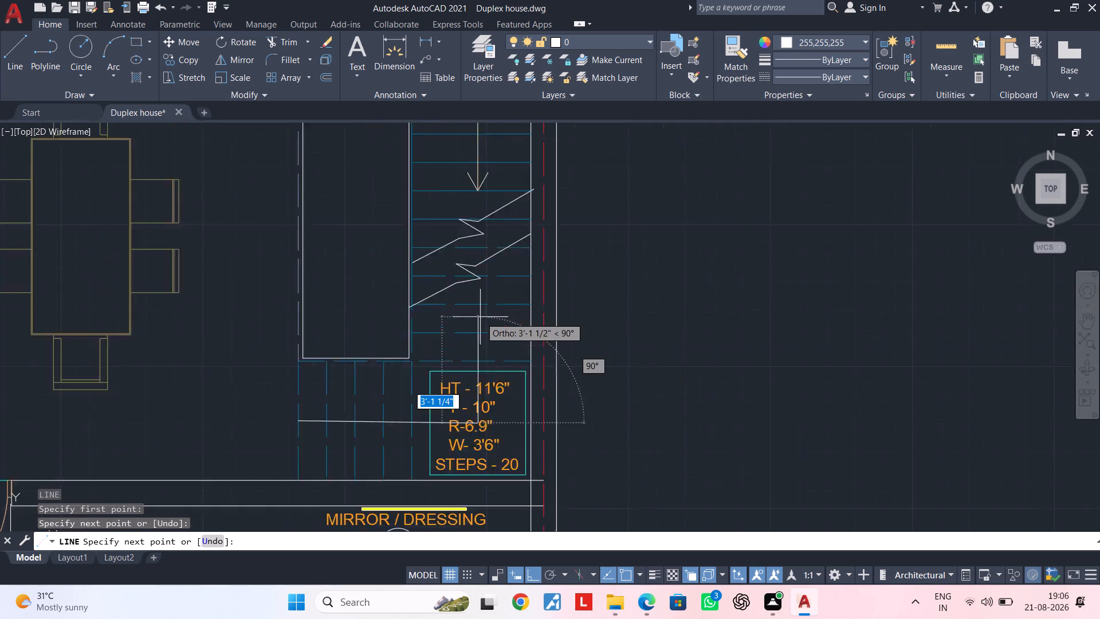
double_click(478, 297)
key("Escape")
key("Escape")
middle_click_drag(484, 303, 481, 344)
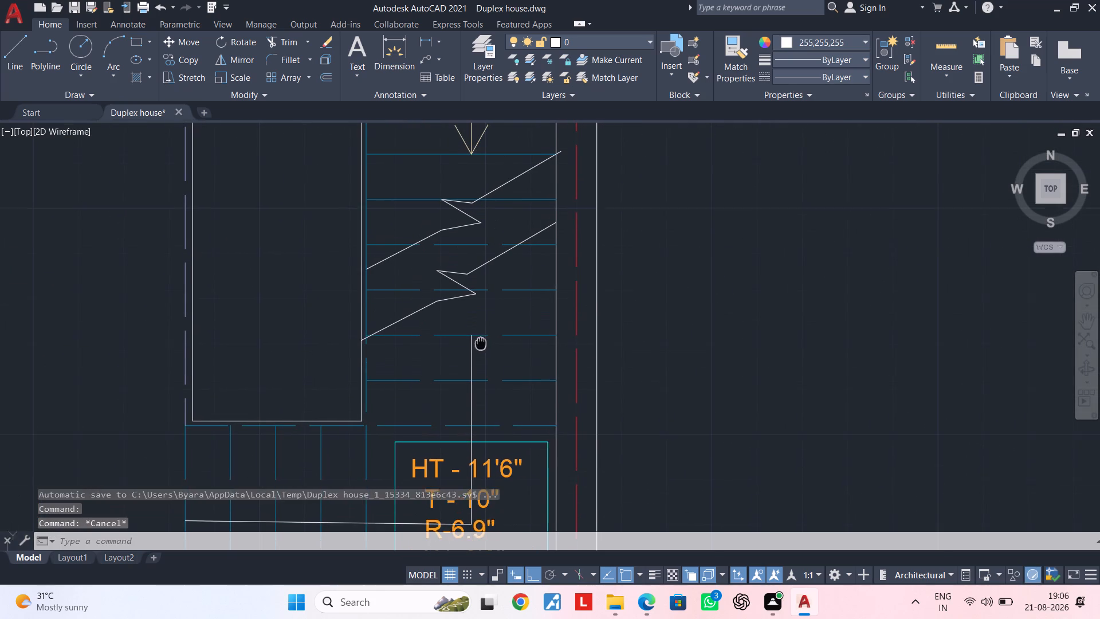
middle_click_drag(481, 344, 481, 345)
key("Escape")
Turn ortho off and draw one short slanted arrowhead stroke down from the upper end of the new direction line.
key("Escape")
key("space")
key("Escape")
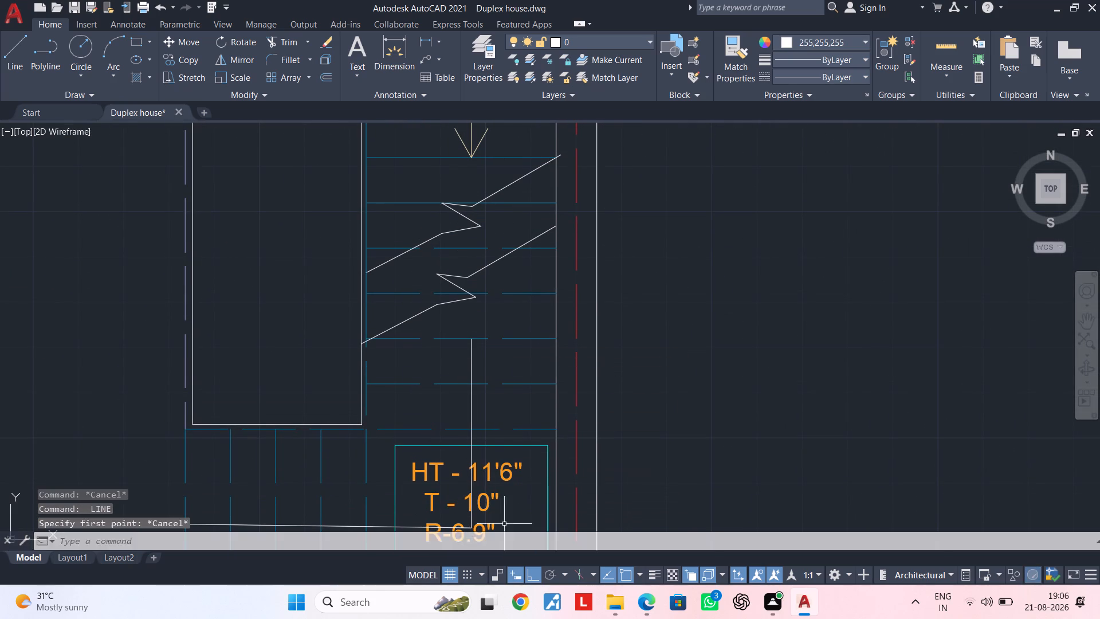
left_click(538, 574)
key("space")
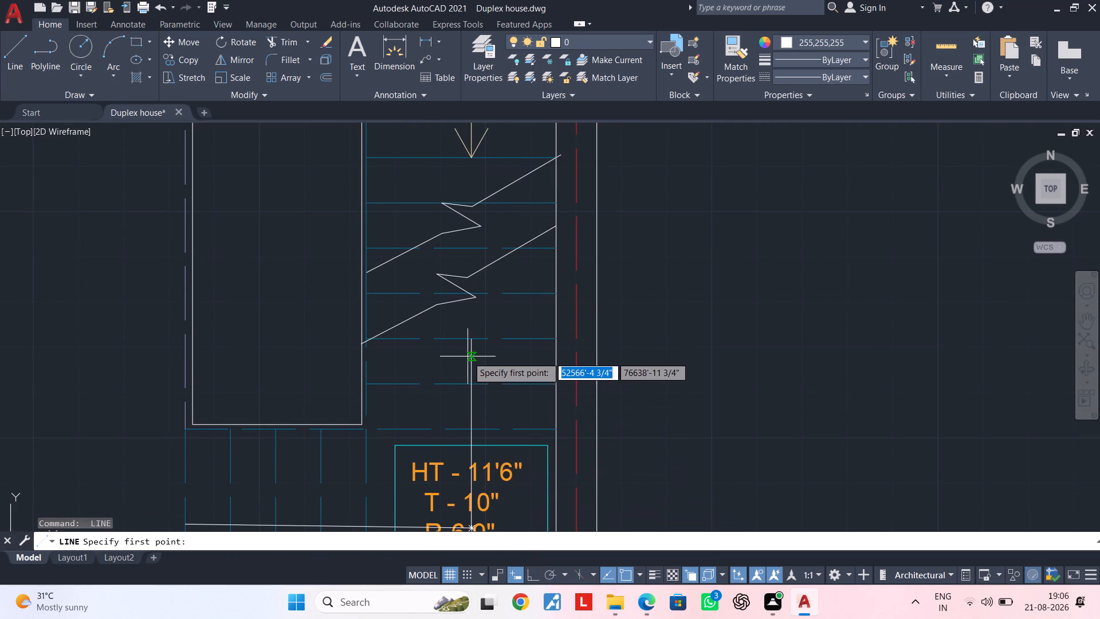
scroll(467, 343, "up", 1)
left_click(471, 338)
left_click(433, 390)
key("Escape")
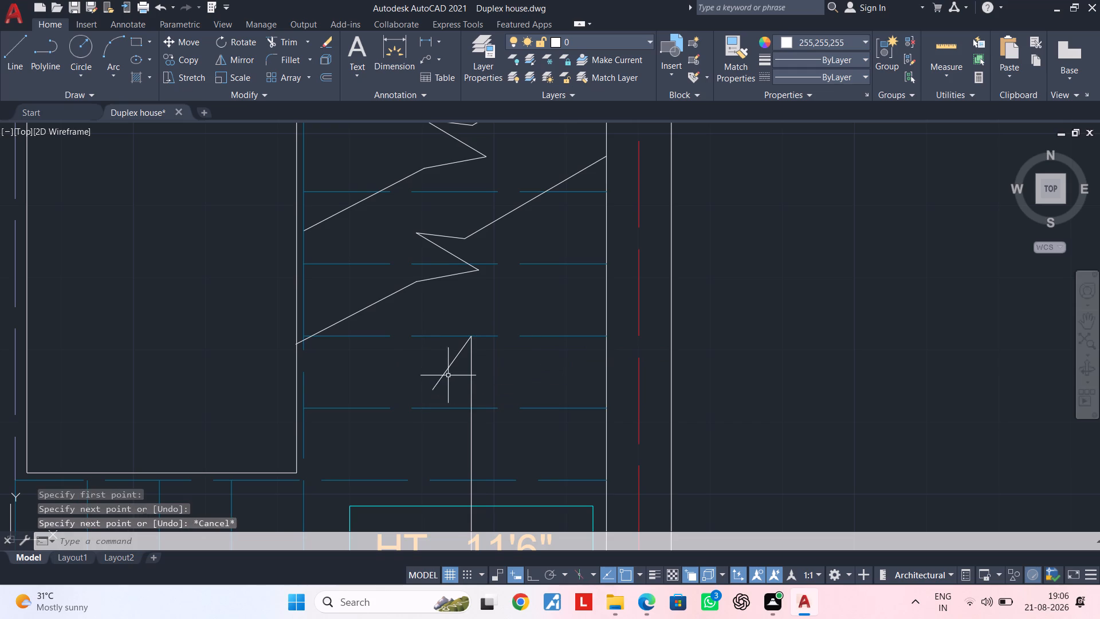
Mirror the arrowhead stroke about the vertical direction line, keeping the original.
left_click(449, 366)
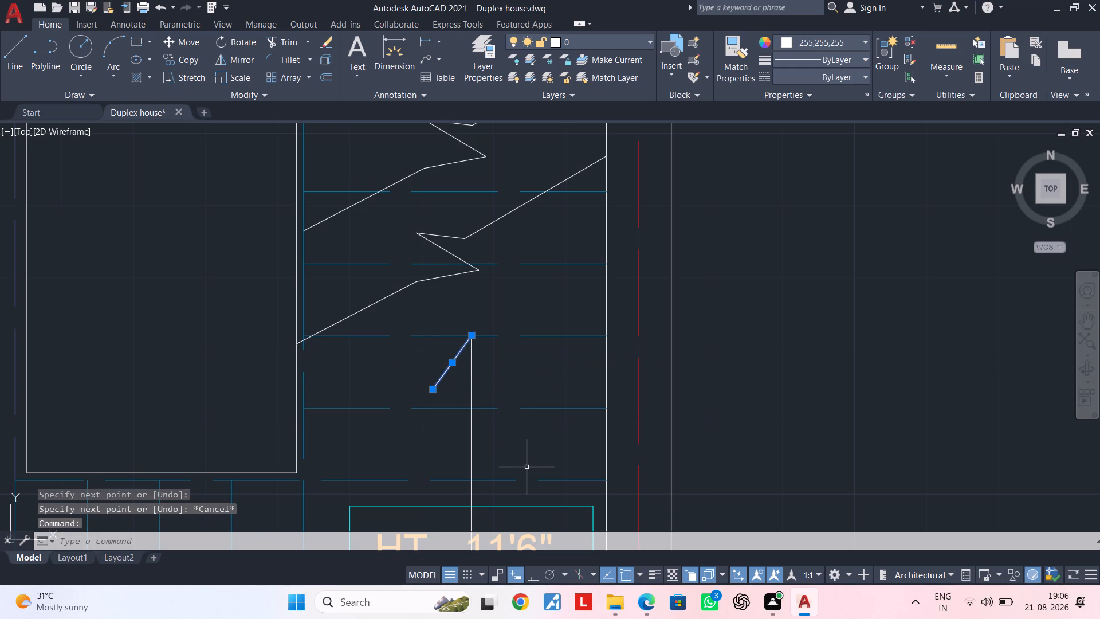
key("m")
key("i")
key("space")
left_click(471, 340)
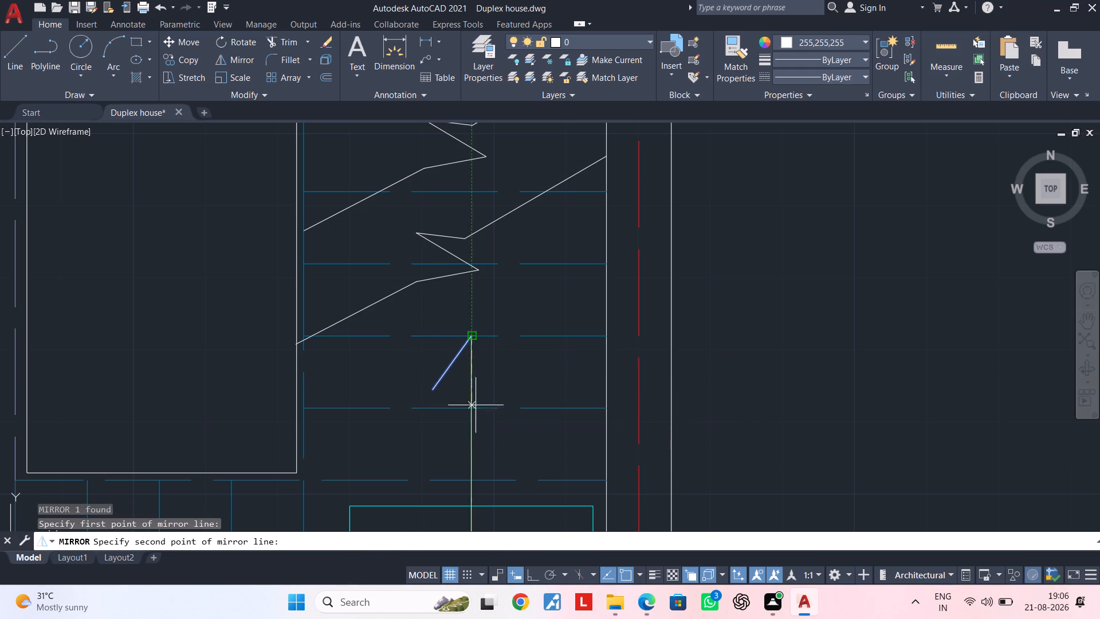
left_click(471, 403)
left_click_drag(499, 452, 471, 403)
key("Escape")
key("Escape")
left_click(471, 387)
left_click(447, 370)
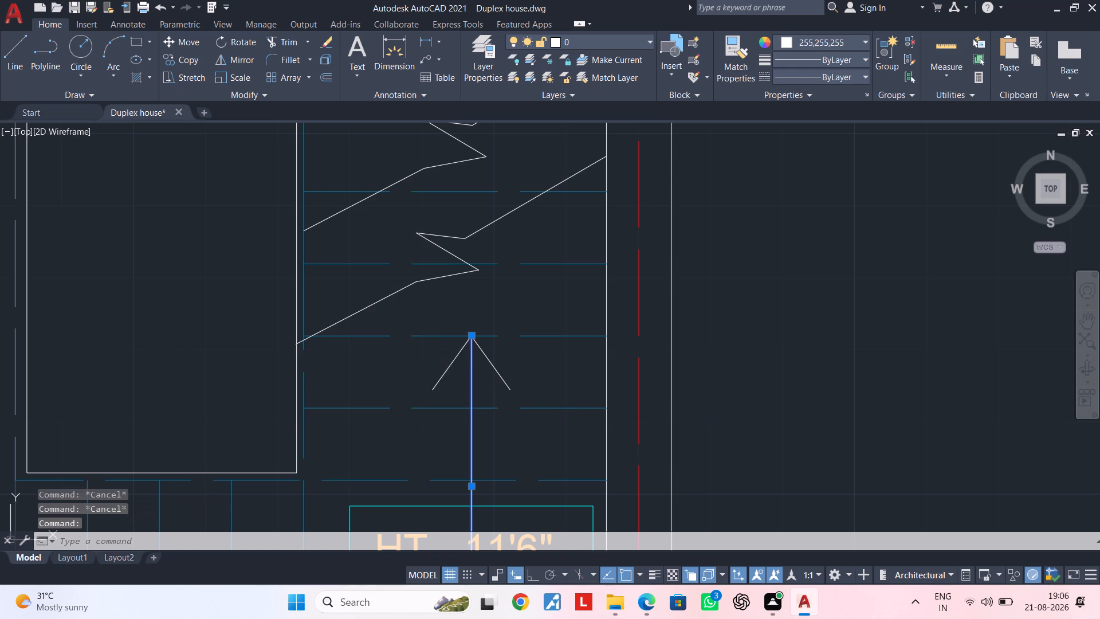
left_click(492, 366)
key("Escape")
Match the properties of the upper flight's direction arrow onto the new arrowhead strokes and both new direction line segments.
scroll(521, 369, "down", 1)
middle_click_drag(522, 352, 528, 307)
key("Escape")
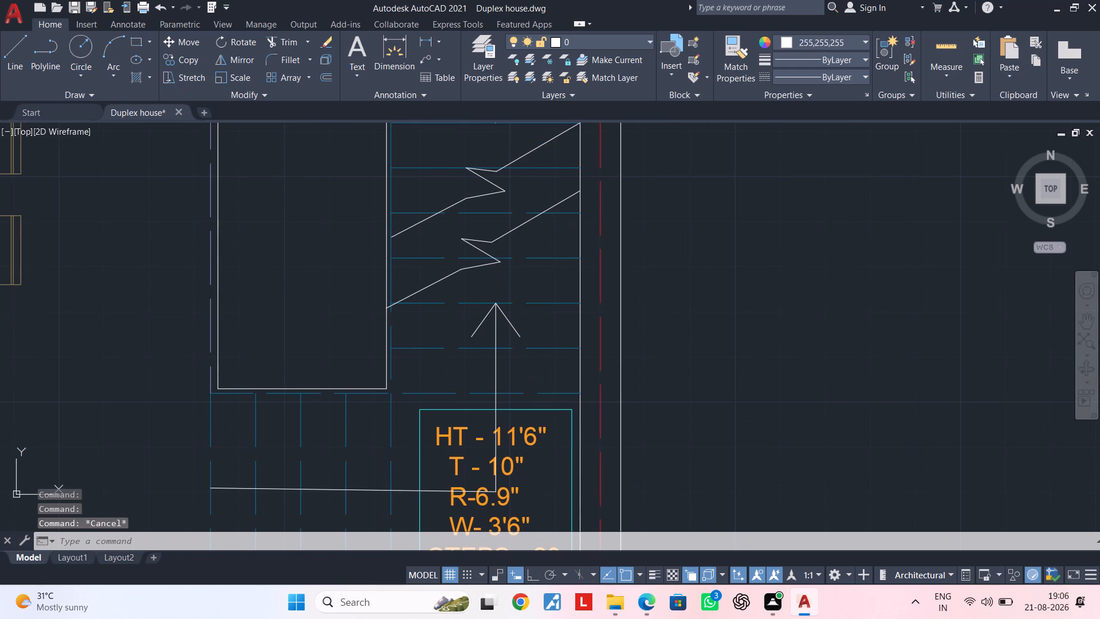
type("MA")
key("space")
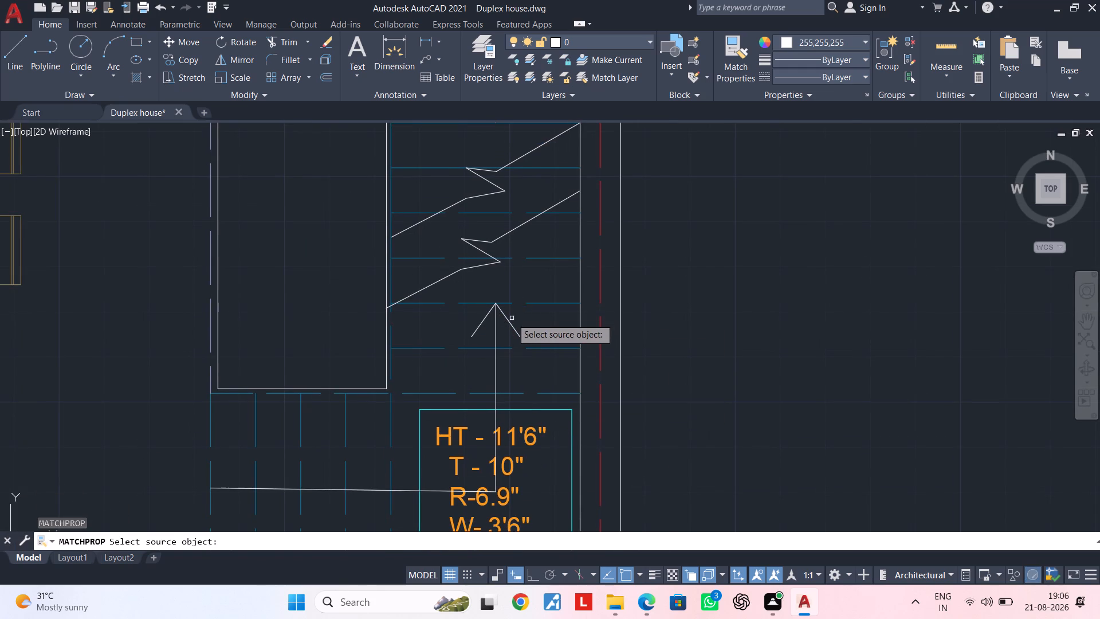
scroll(515, 263, "down", 1)
middle_click_drag(518, 279, 518, 359)
scroll(518, 359, "up", 1)
left_click(490, 166)
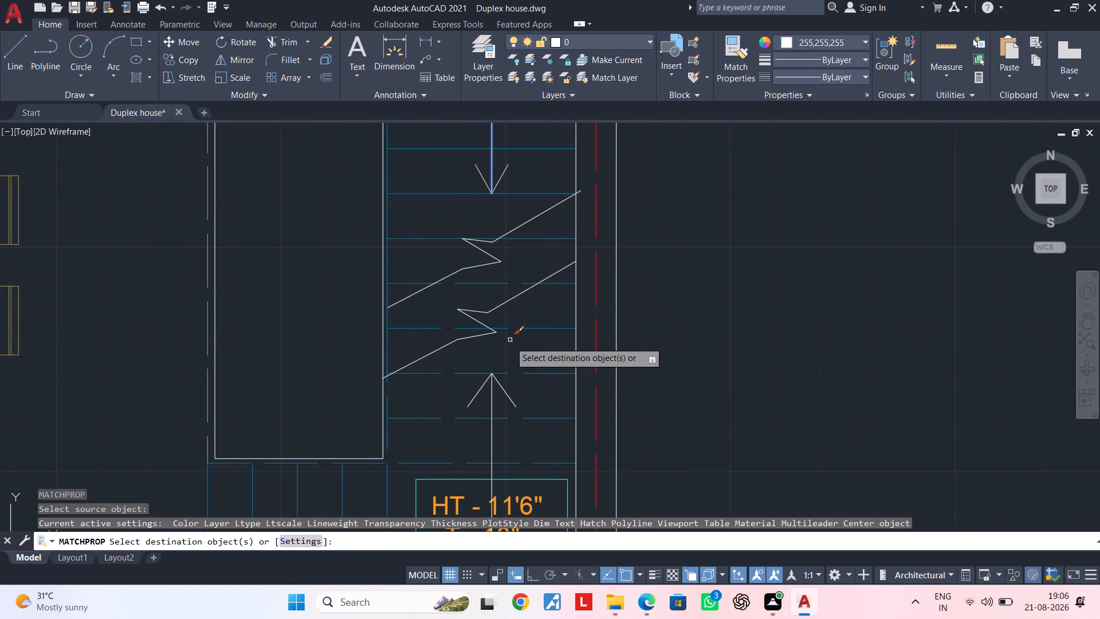
left_click(506, 392)
left_click(483, 387)
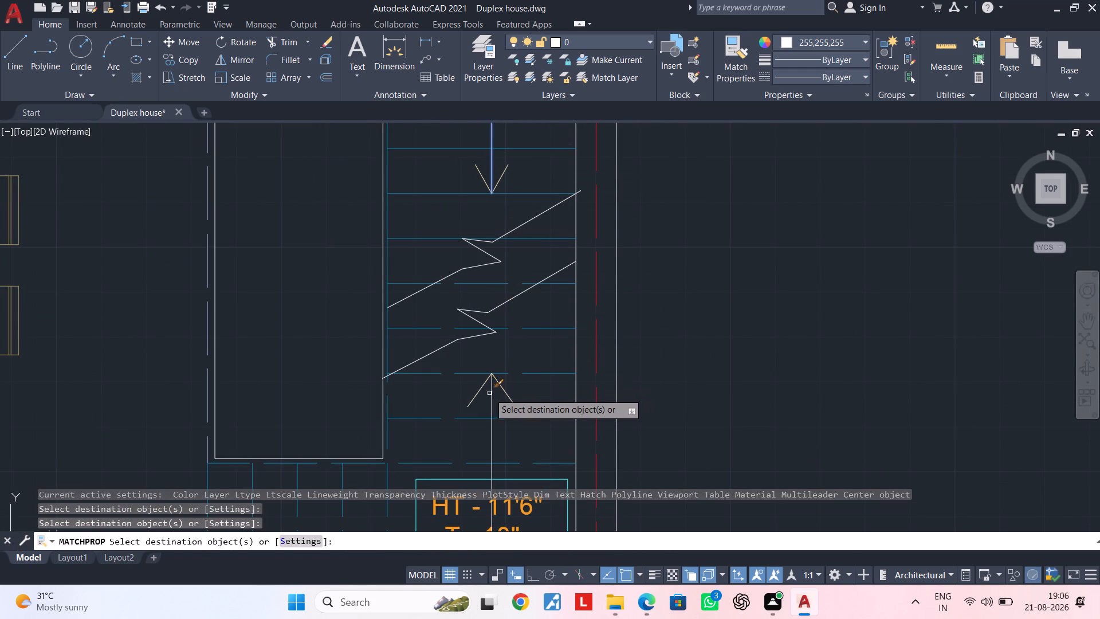
left_click(490, 394)
middle_click_drag(506, 417, 521, 273)
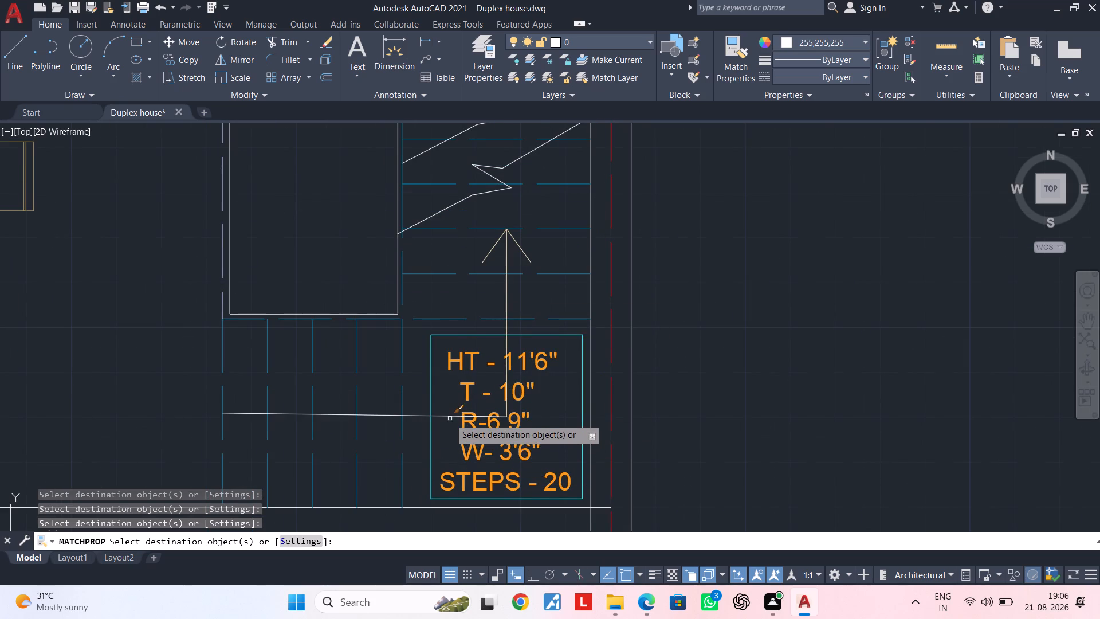
left_click(449, 414)
middle_click_drag(449, 436, 569, 413)
key("Escape")
key("Escape")
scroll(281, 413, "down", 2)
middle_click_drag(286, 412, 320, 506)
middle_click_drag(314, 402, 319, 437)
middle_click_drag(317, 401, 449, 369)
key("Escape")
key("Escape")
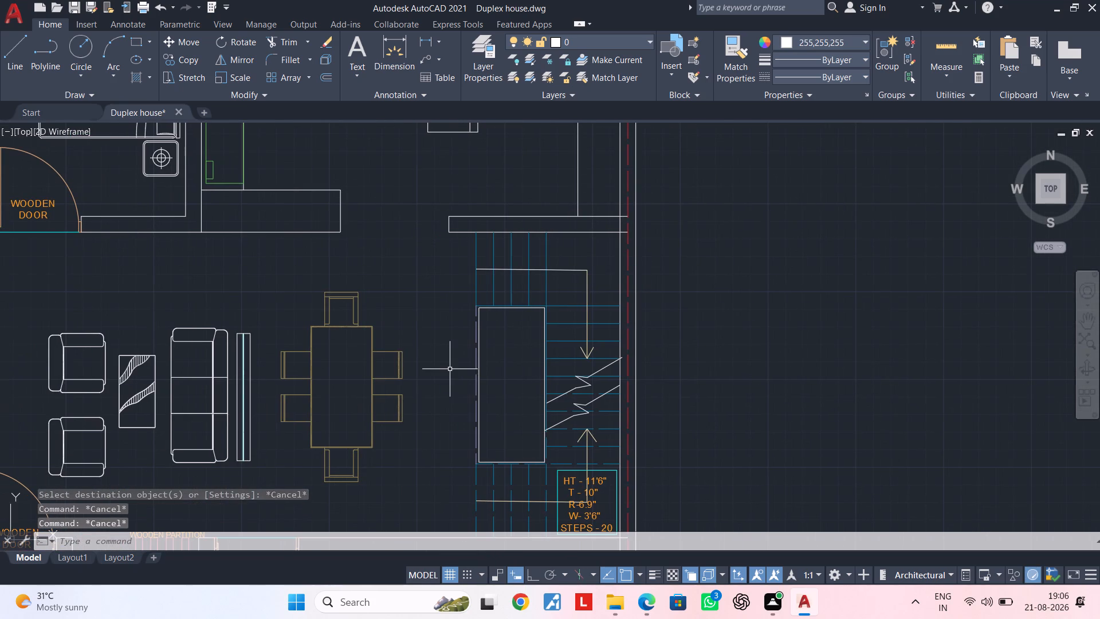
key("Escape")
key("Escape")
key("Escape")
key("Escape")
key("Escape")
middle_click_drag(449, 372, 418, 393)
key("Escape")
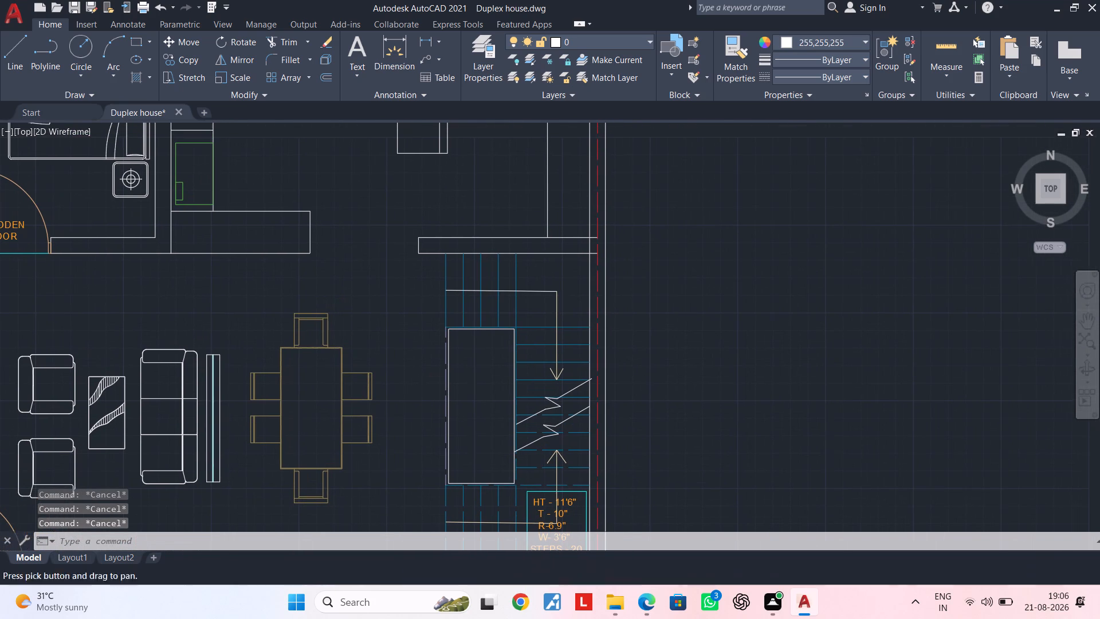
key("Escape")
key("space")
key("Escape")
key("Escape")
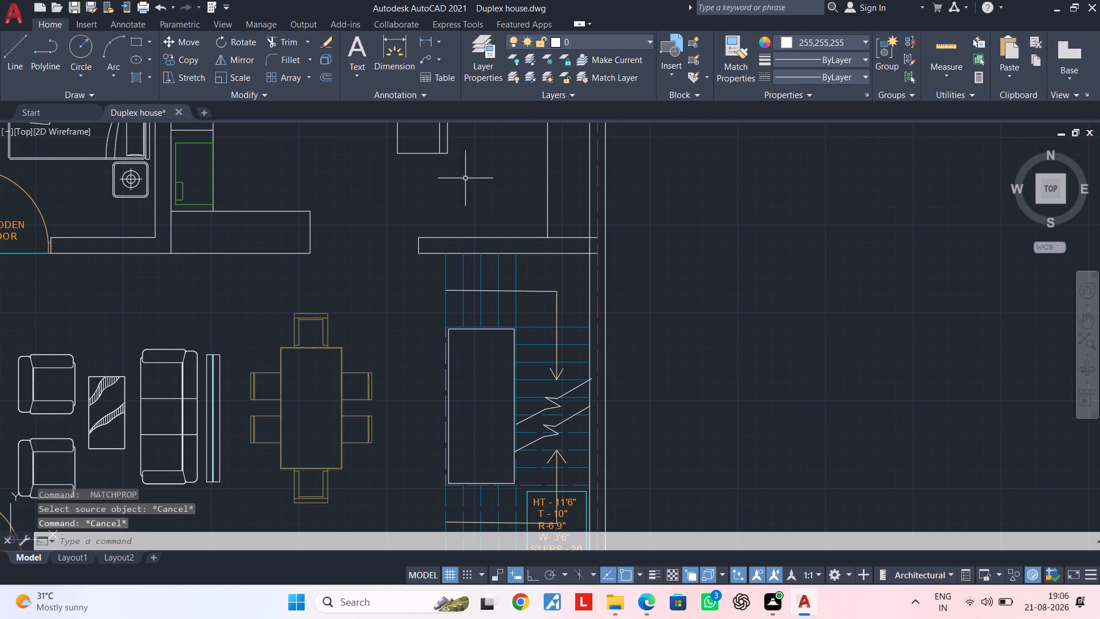
Draw a diagonal line across the stairwell rectangle from its upper-left corner to its lower-right corner.
left_click(17, 49)
scroll(447, 324, "up", 6)
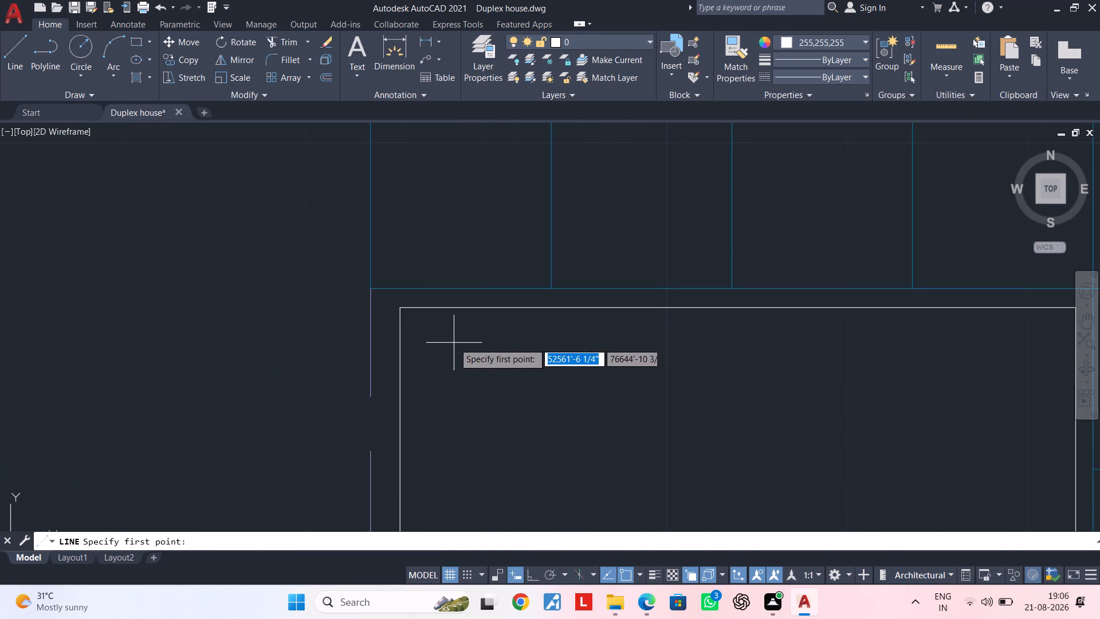
left_click_drag(398, 309, 402, 318)
scroll(552, 554, "down", 3)
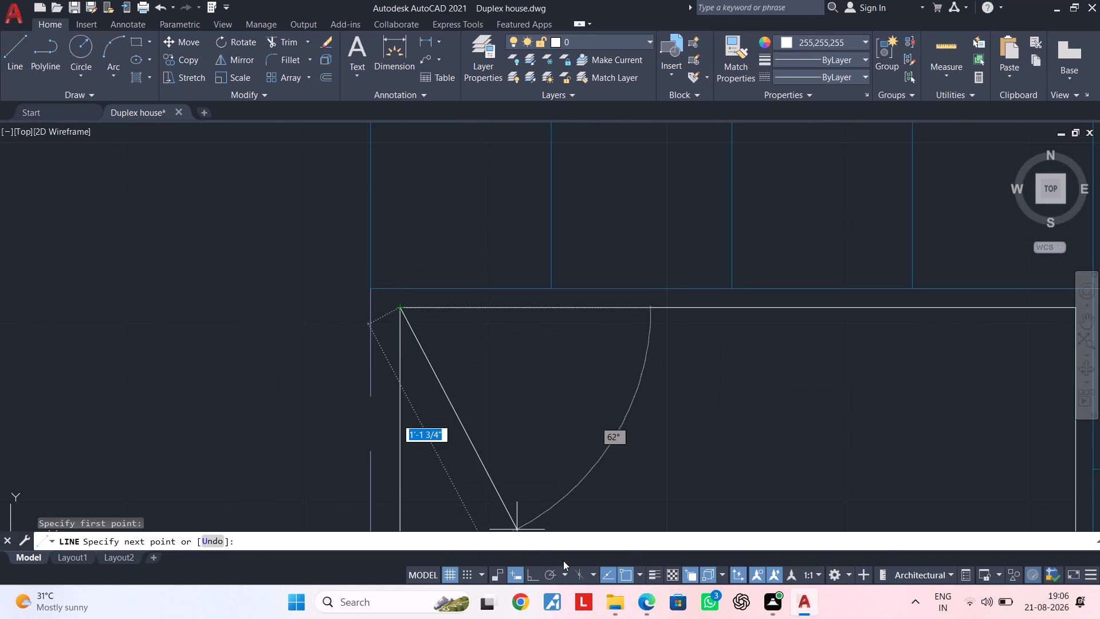
scroll(529, 428, "up", 1)
scroll(570, 440, "down", 1)
middle_click_drag(573, 442, 453, 300)
scroll(521, 353, "down", 3)
middle_click_drag(555, 389, 486, 205)
middle_click_drag(553, 365, 492, 224)
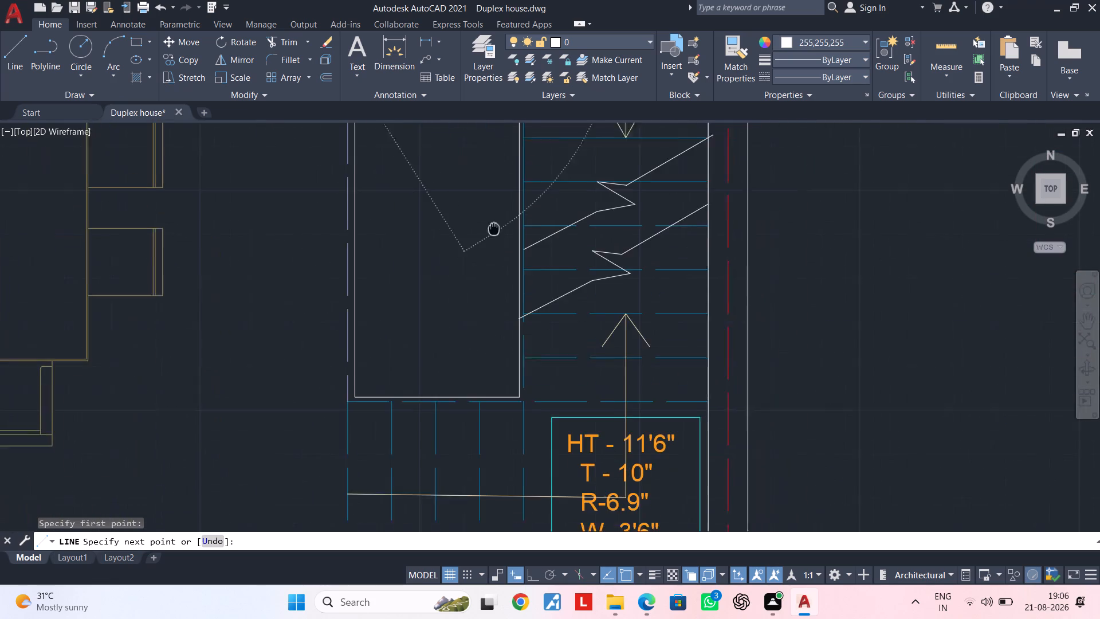
middle_click_drag(492, 224, 491, 206)
scroll(508, 364, "up", 2)
left_click(518, 385)
key("Escape")
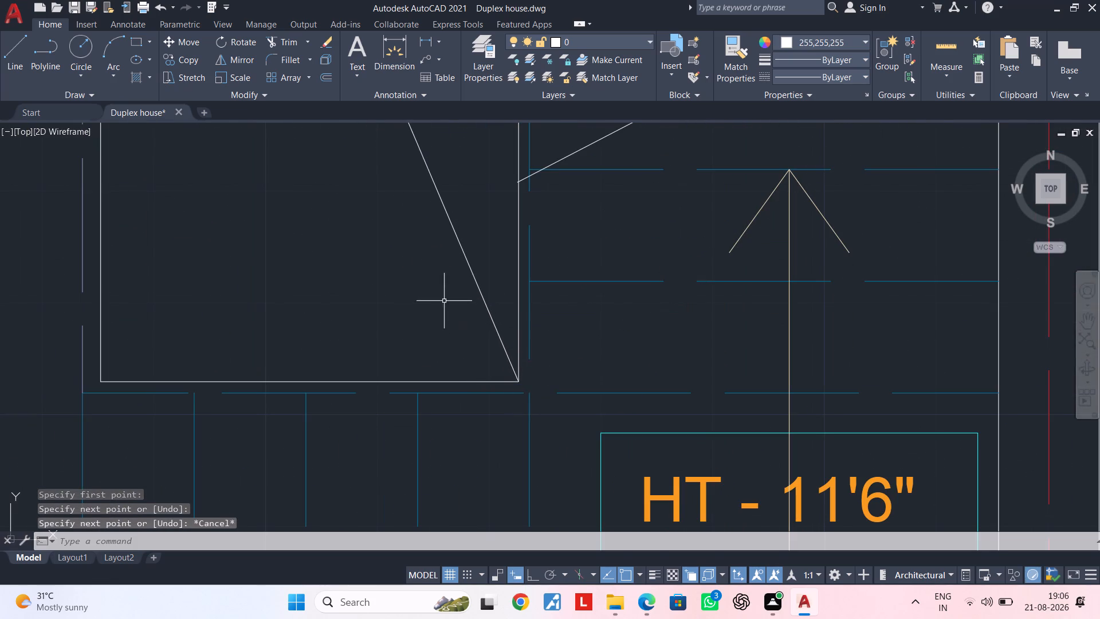
Draw the second diagonal across the stairwell rectangle, from its lower-left corner to its upper-right corner.
scroll(443, 299, "down", 2)
key("space")
scroll(247, 329, "up", 2)
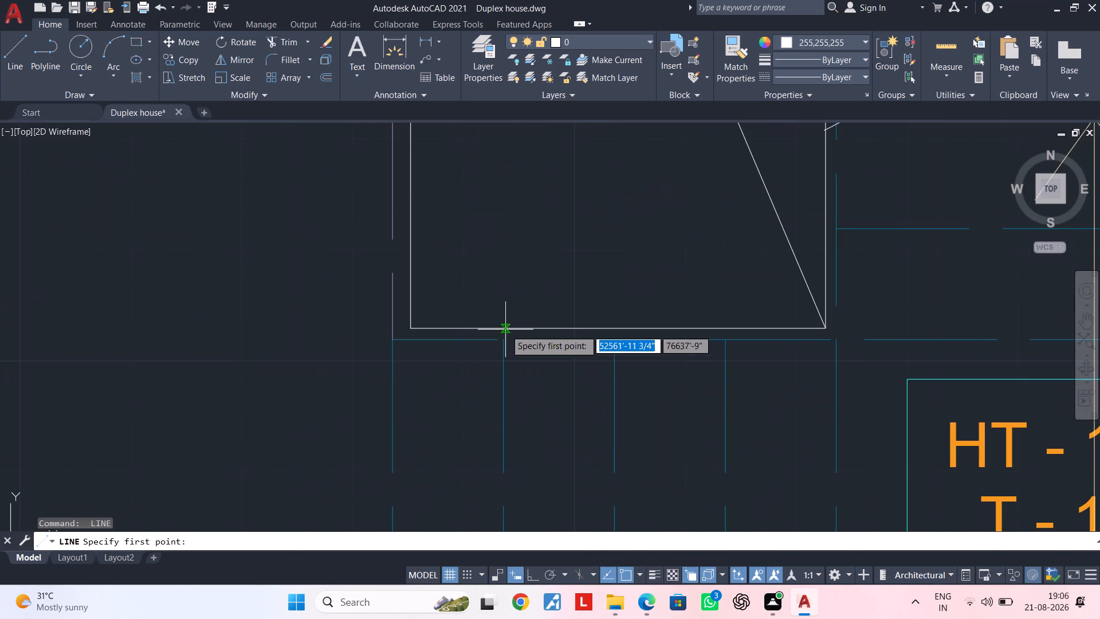
left_click(412, 328)
scroll(624, 187, "down", 2)
middle_click_drag(620, 192, 521, 409)
middle_click_drag(553, 256, 494, 408)
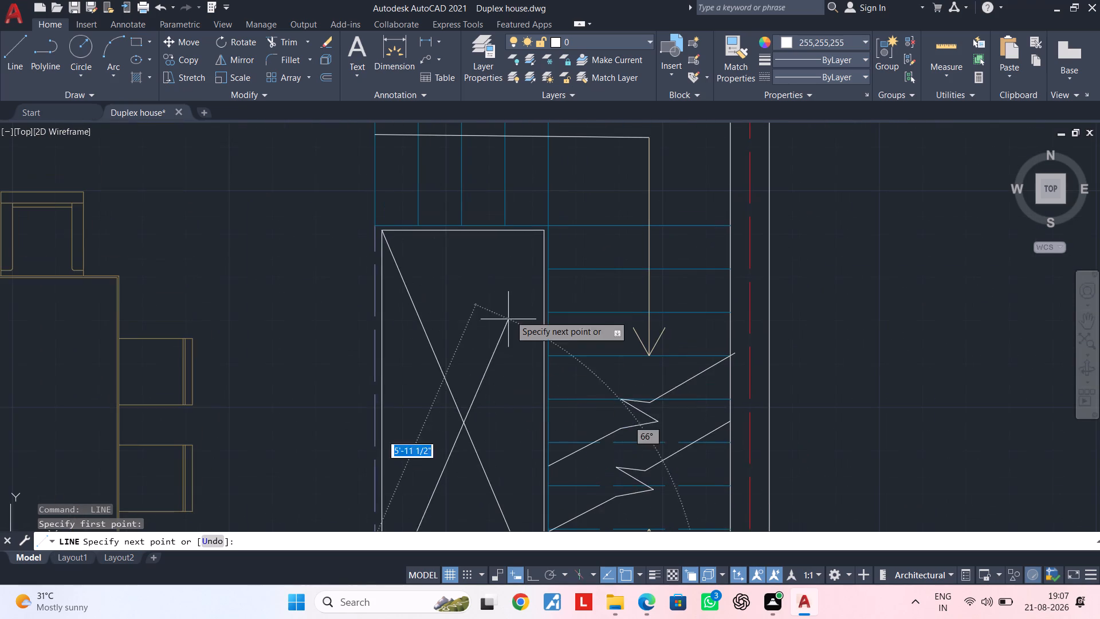
scroll(538, 240, "up", 2)
left_click(548, 216)
key("Escape")
scroll(539, 249, "down", 2)
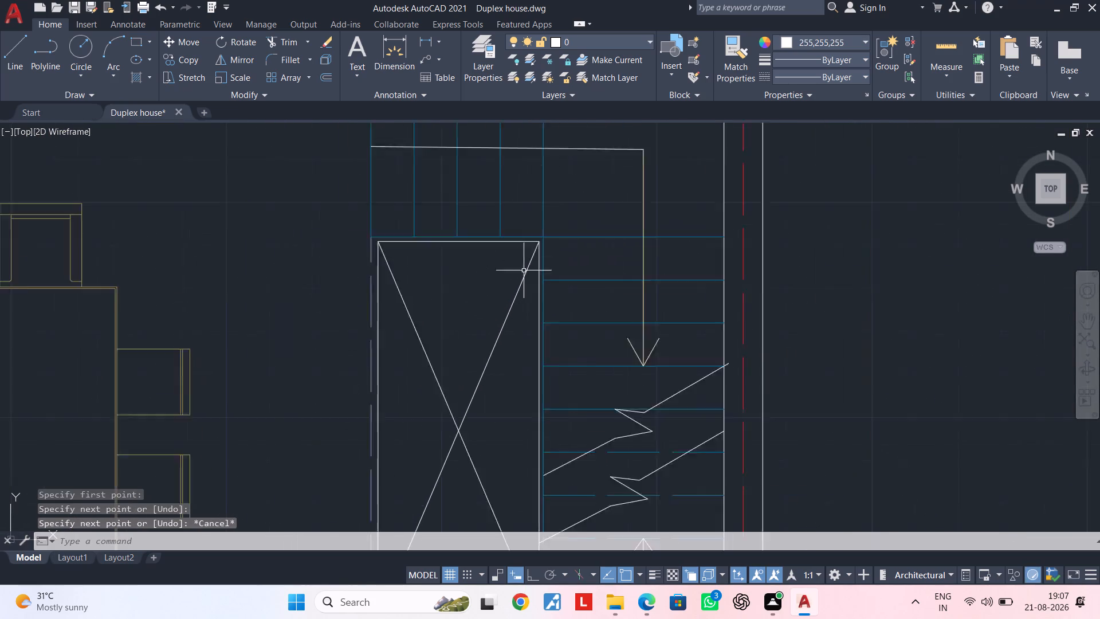
Look over the new plan's staircase, bedrooms, toilets, dress area and kitchen to check what is still missing.
scroll(524, 271, "down", 1)
middle_click_drag(509, 283, 516, 228)
key("Escape")
scroll(490, 309, "down", 2)
middle_click_drag(454, 312, 557, 277)
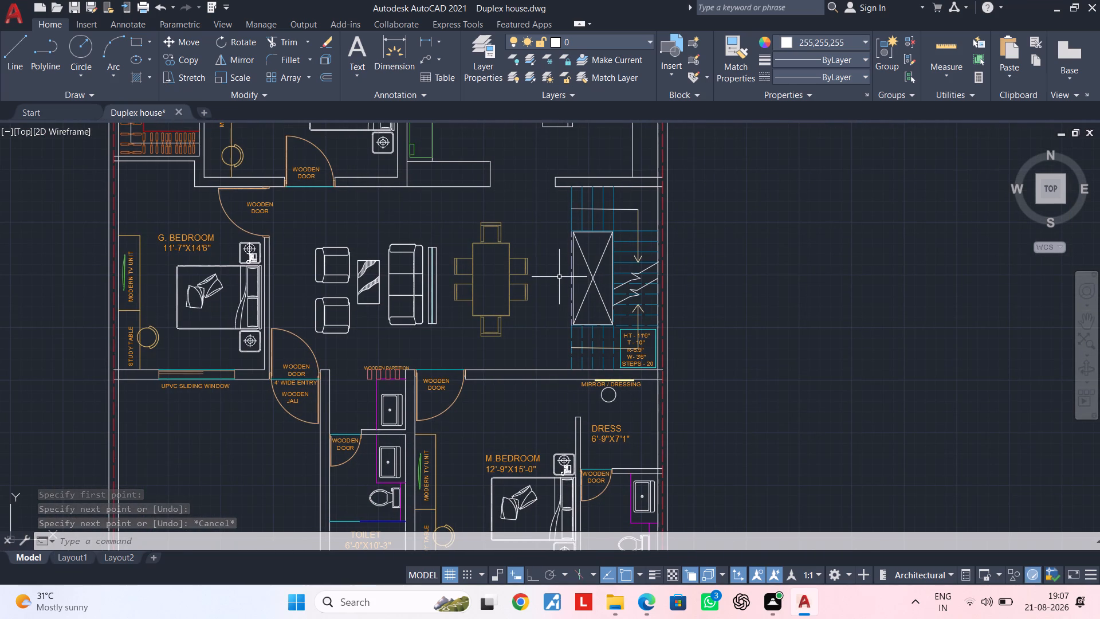
key("Escape")
key("Escape")
middle_click_drag(612, 351, 615, 245)
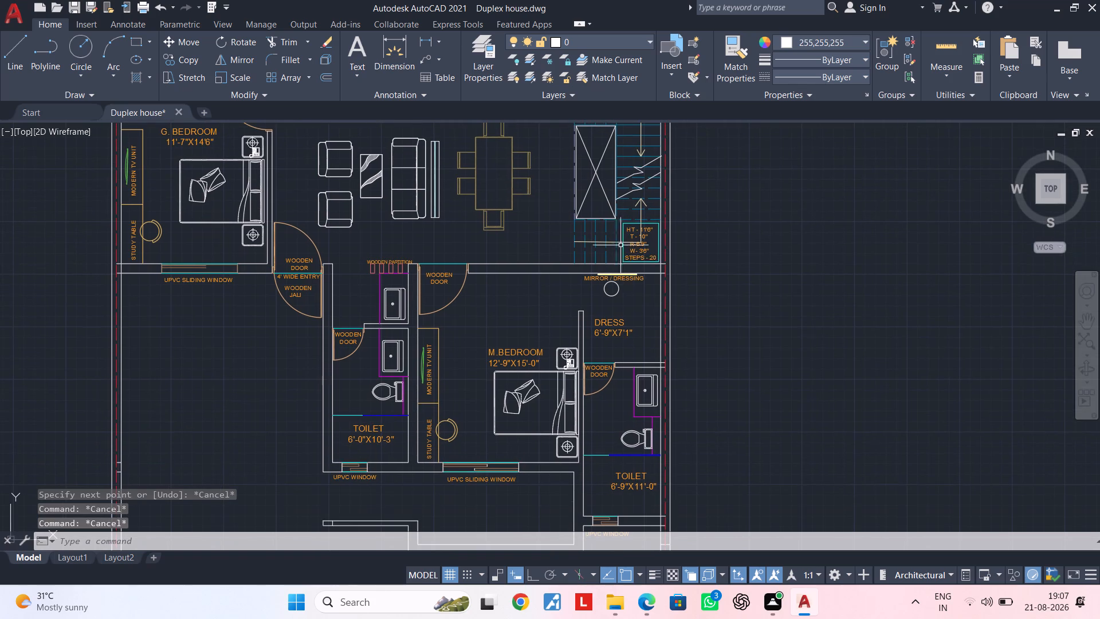
middle_click_drag(630, 330, 632, 301)
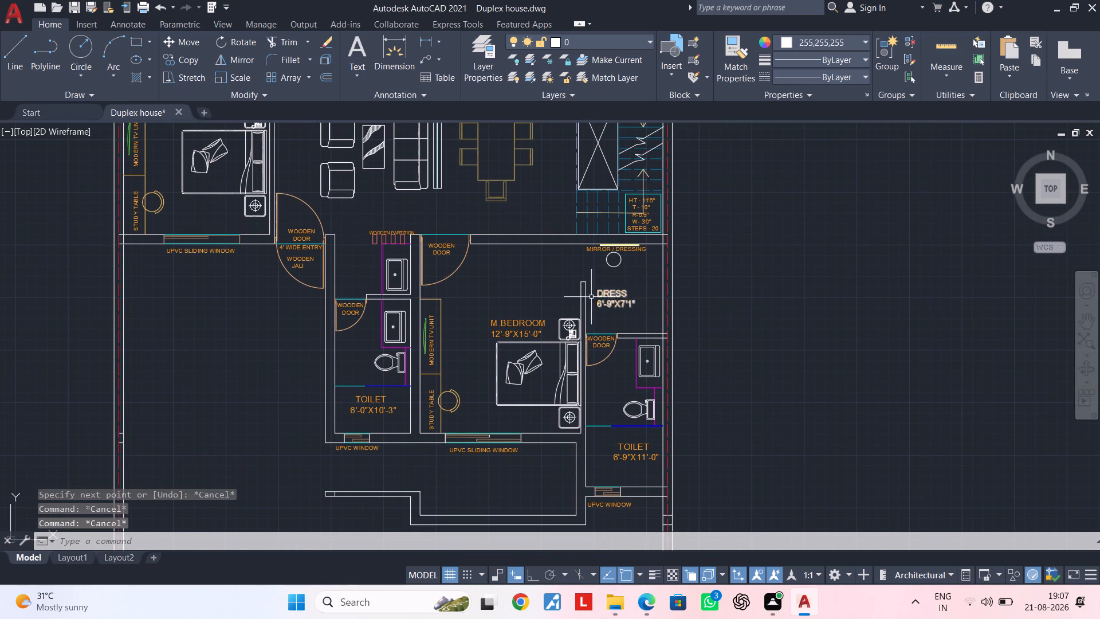
middle_click_drag(587, 297, 683, 267)
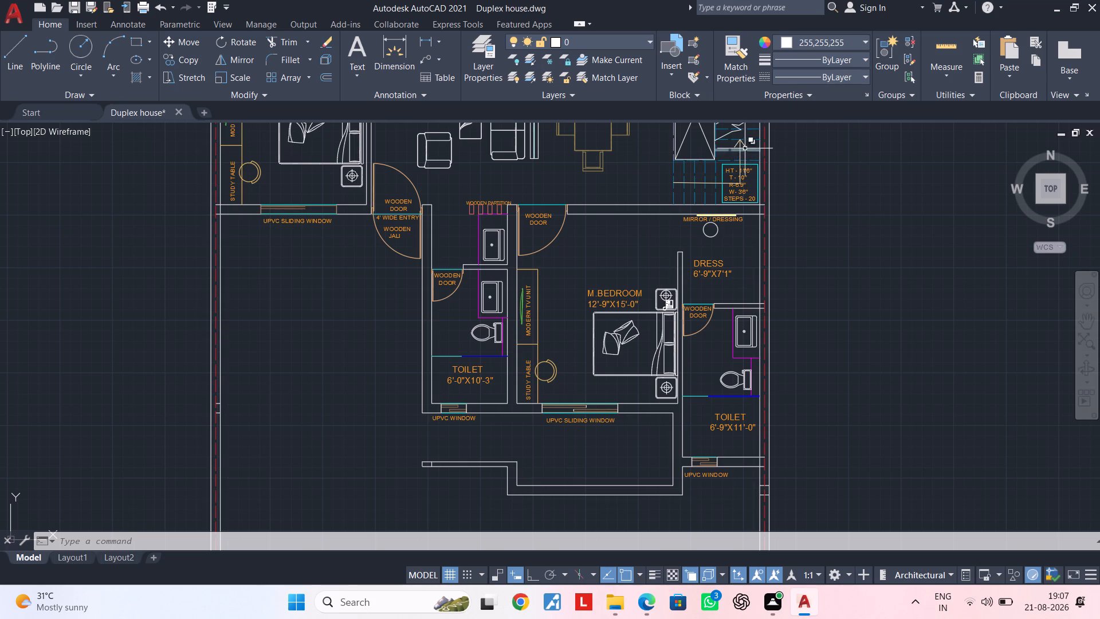
middle_click_drag(655, 169, 610, 291)
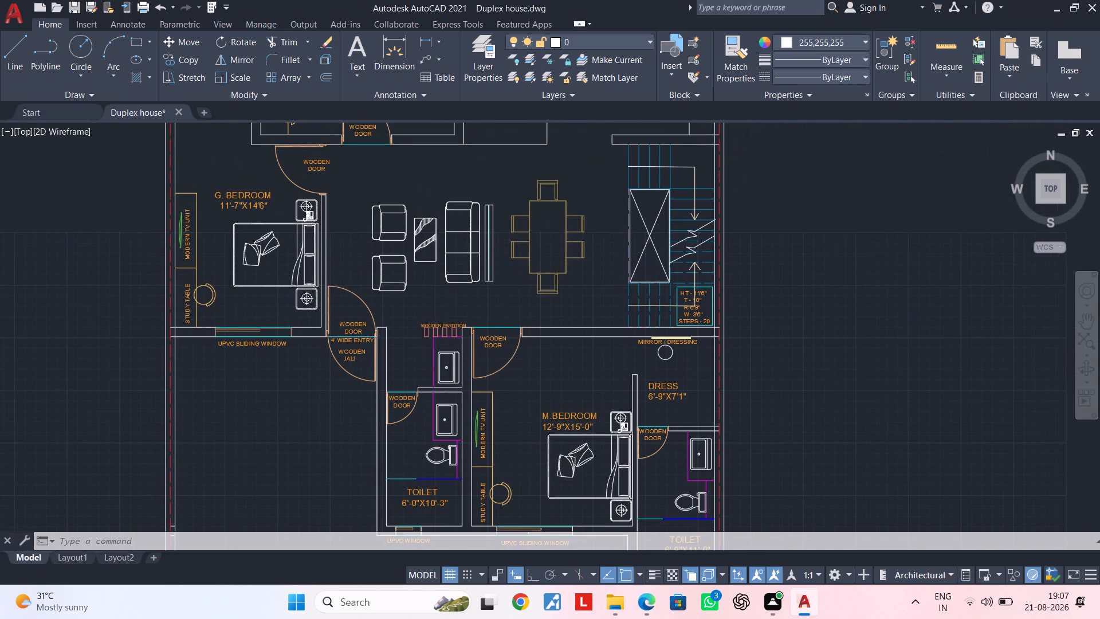
middle_click_drag(610, 302, 610, 319)
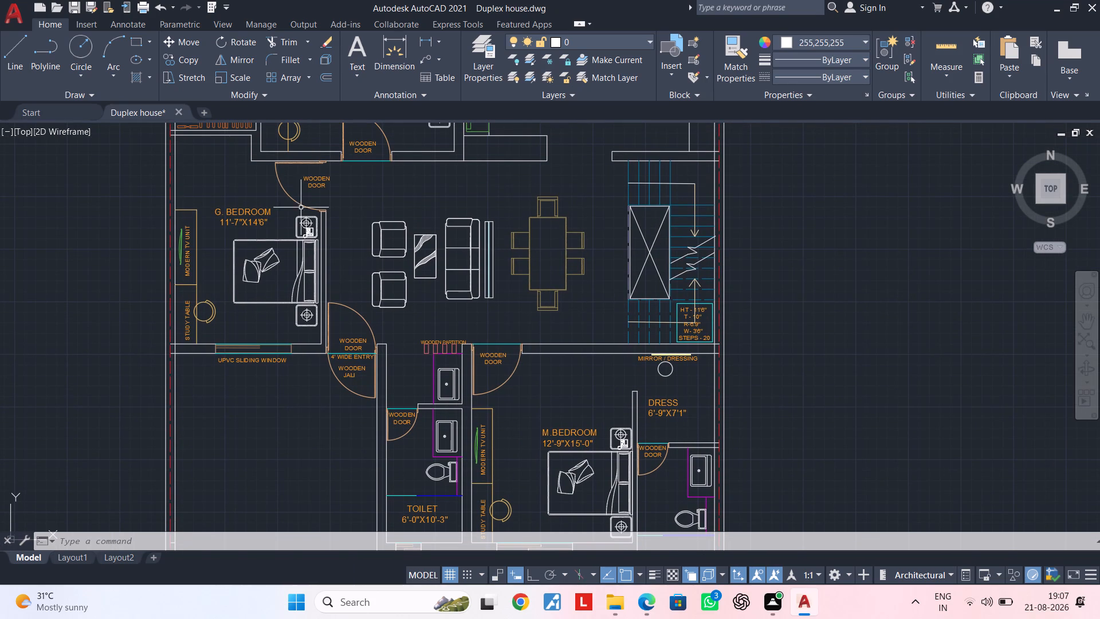
middle_click_drag(226, 189, 246, 352)
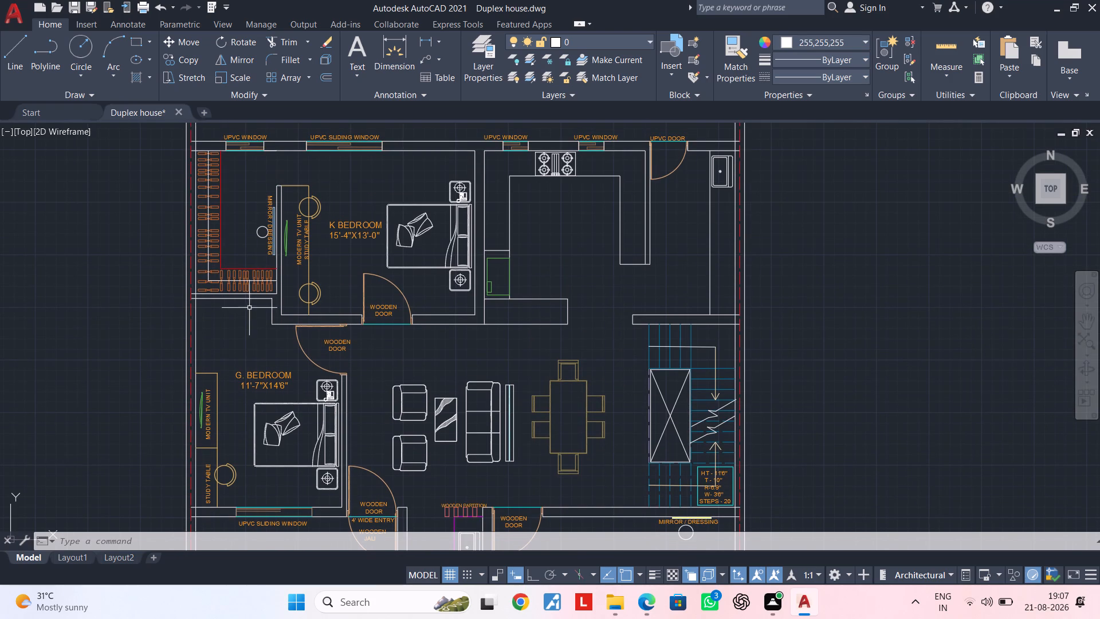
Copy the K Bedroom's MIRROR / DRESSING label, stool circle and mirror rectangle into the empty space between the two plans.
scroll(265, 240, "up", 2)
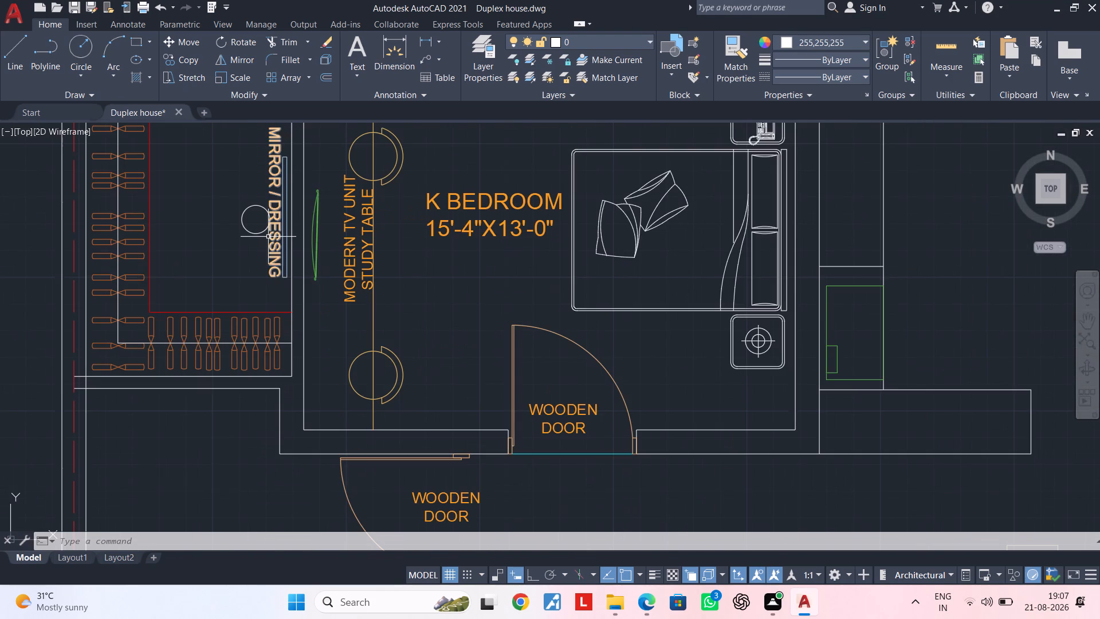
left_click(268, 237)
key("Escape")
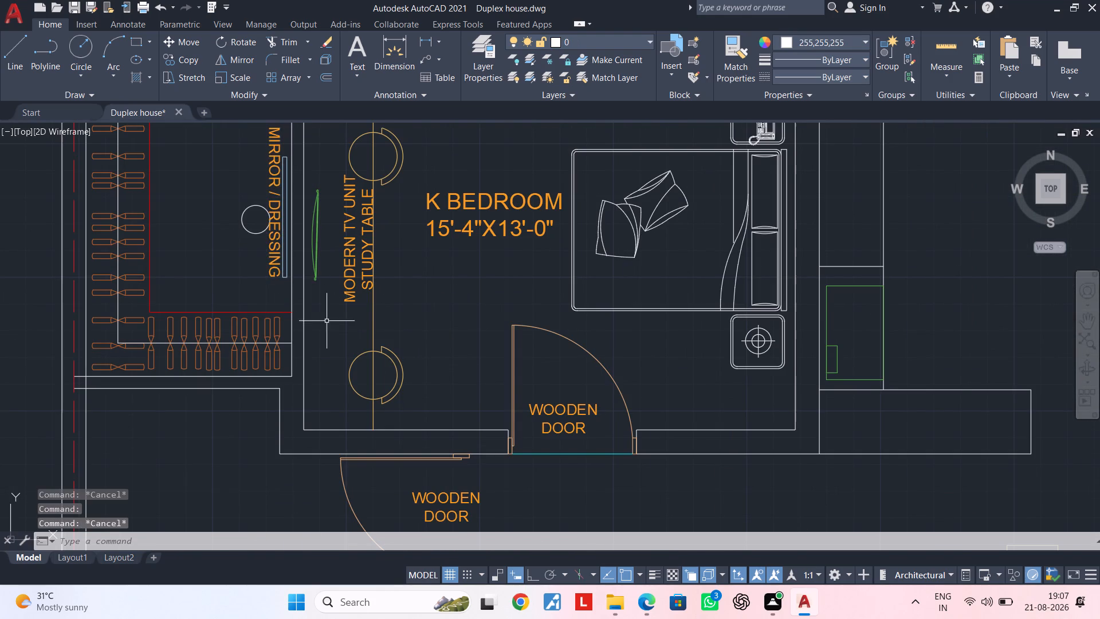
scroll(328, 323, "down", 1)
scroll(294, 292, "up", 1)
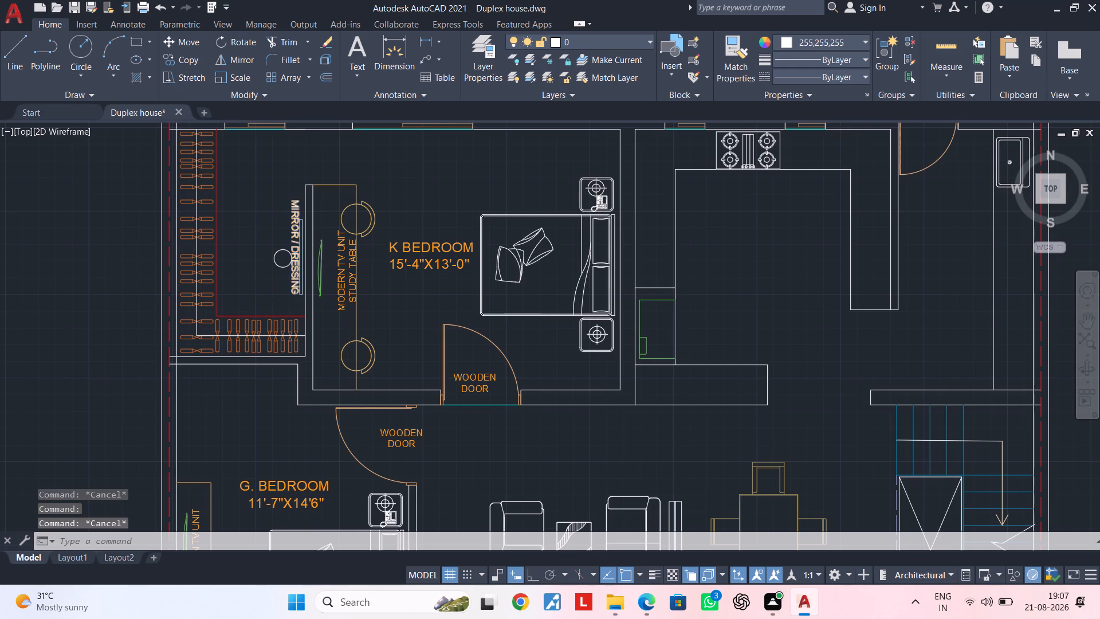
scroll(294, 292, "up", 1)
left_click(289, 269)
left_click(255, 227)
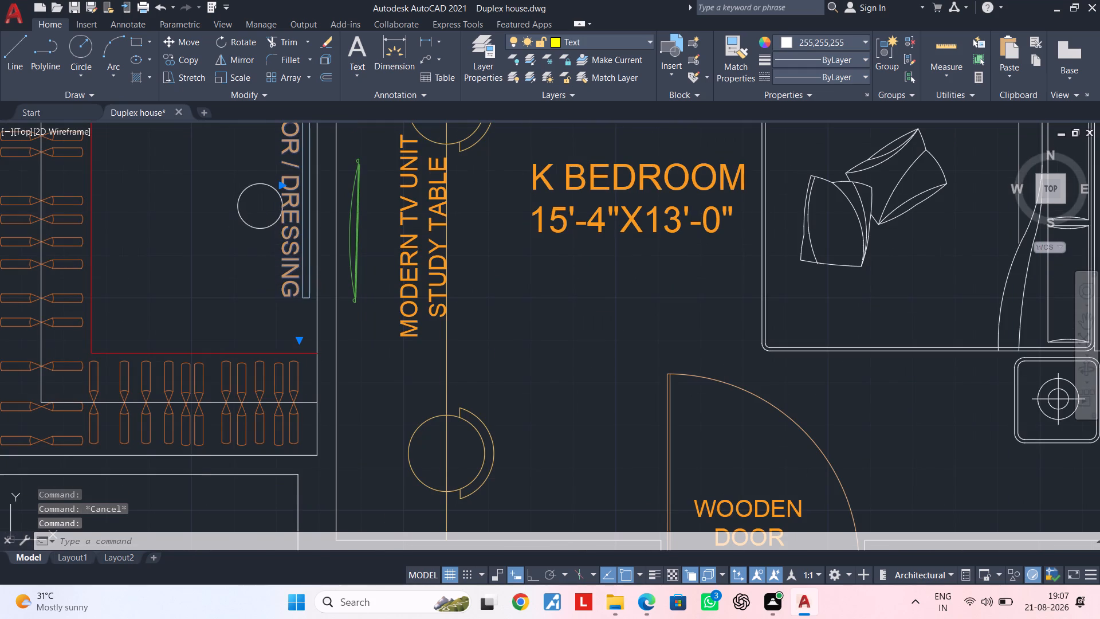
left_click(304, 229)
scroll(288, 264, "down", 3)
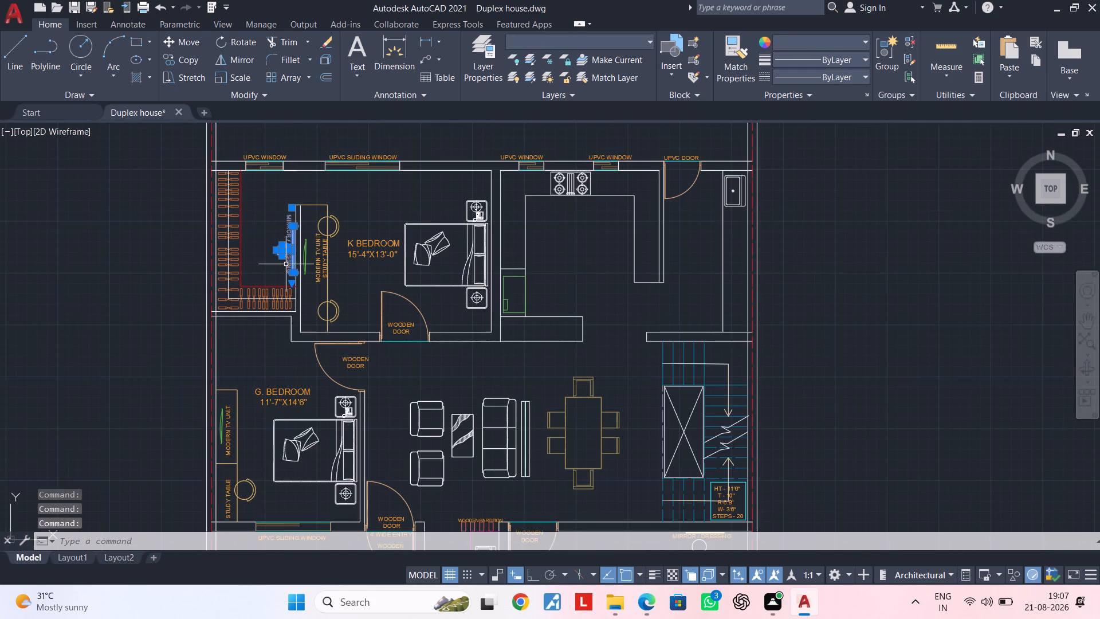
middle_click_drag(278, 264, 195, 253)
type("CO")
key("space")
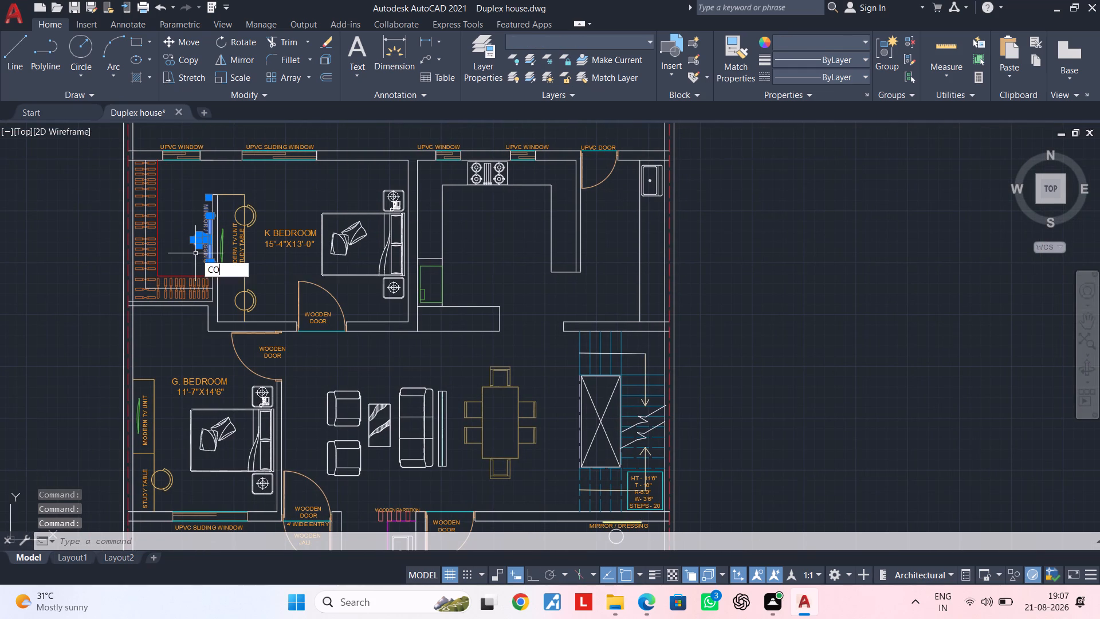
left_click(204, 248)
middle_click_drag(389, 276, 816, 284)
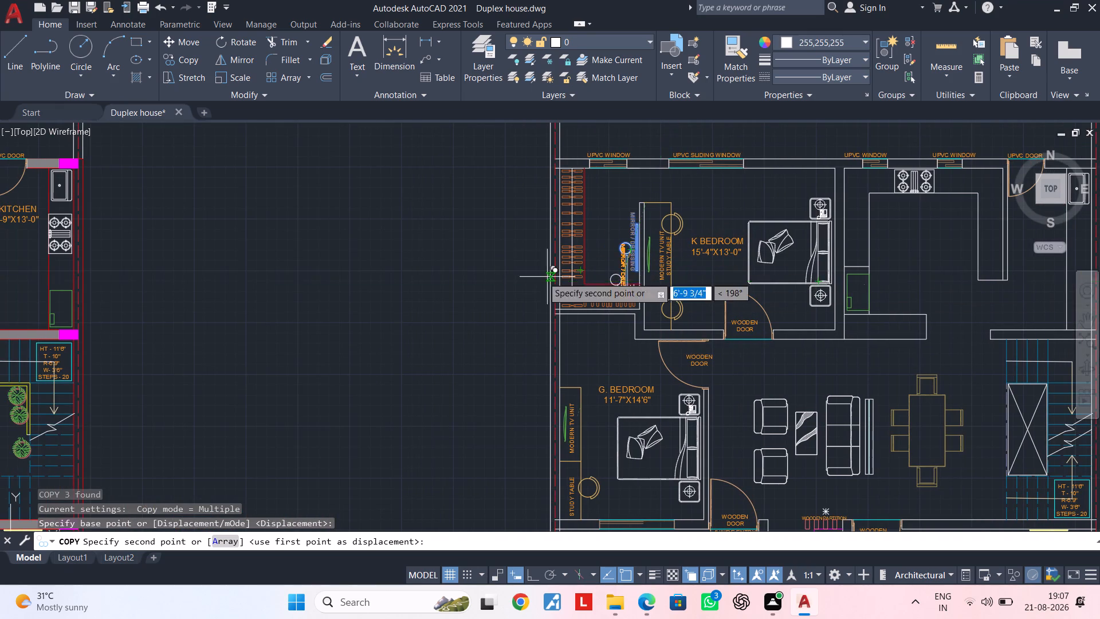
left_click(254, 264)
key("Escape")
key("Escape")
Mirror the copied mirror/dressing set about a vertical line with ortho on, erasing the source objects.
left_click(356, 174)
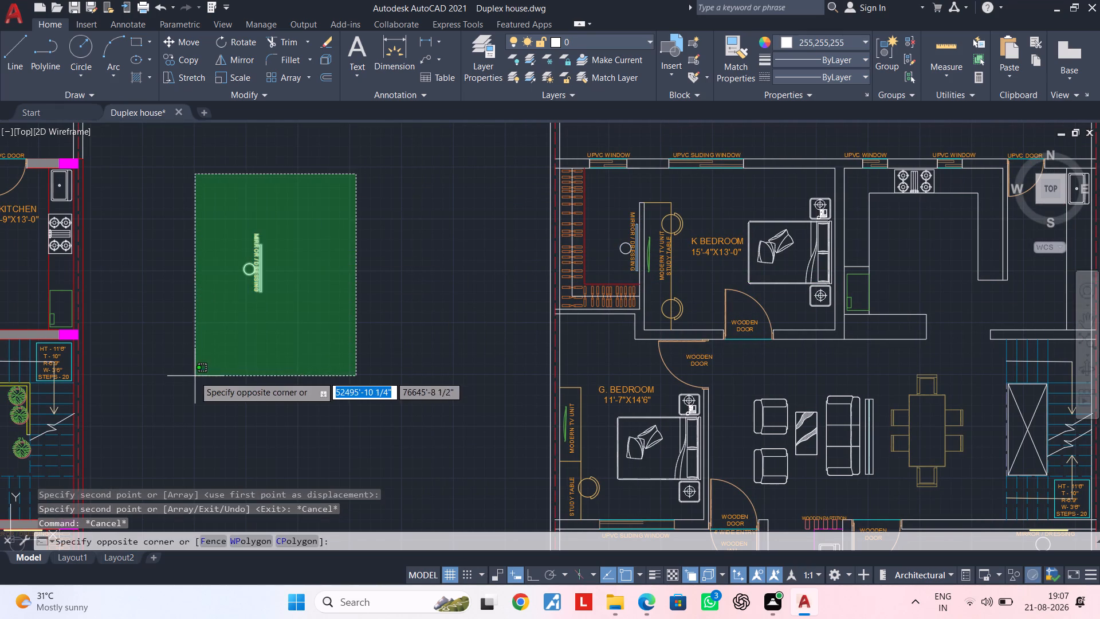
left_click(194, 376)
type("MI")
key("space")
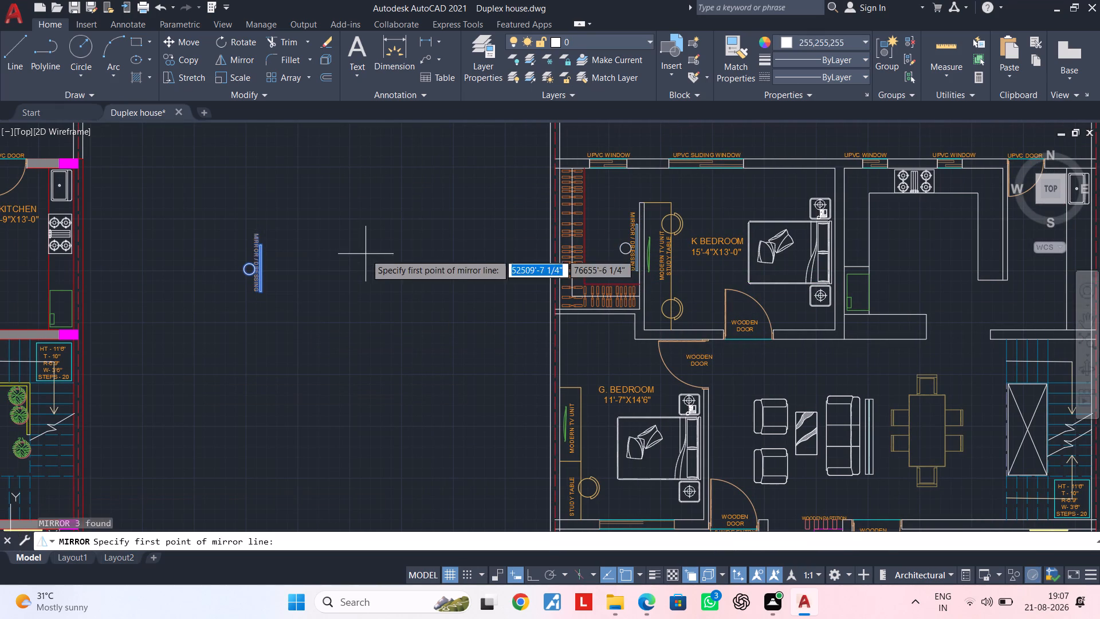
left_click(303, 239)
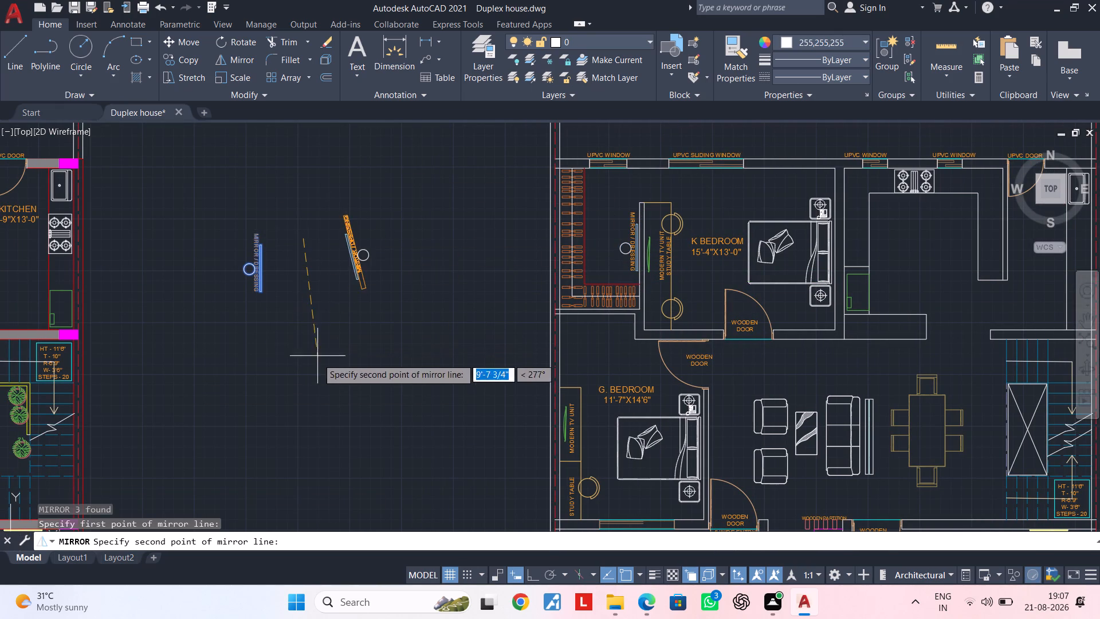
left_click(537, 575)
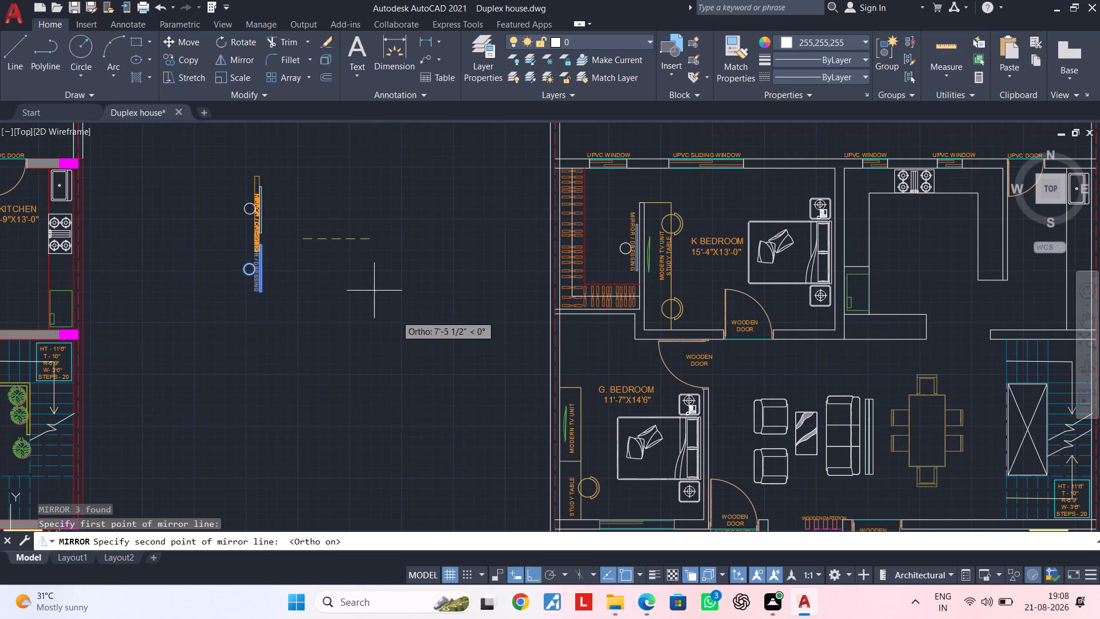
left_click(296, 326)
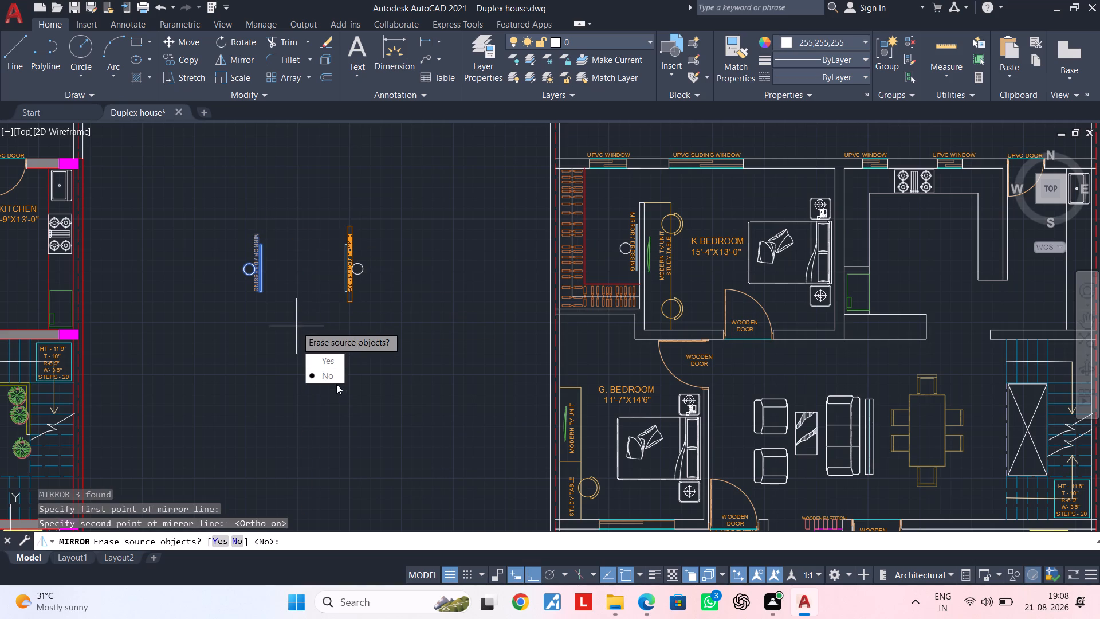
left_click_drag(333, 366, 296, 326)
key("Escape")
Move the mirrored dressing set, with ortho off, onto the G. Bedroom's outer wall just above the modern TV unit.
middle_click_drag(370, 324, 264, 335)
left_click(167, 109)
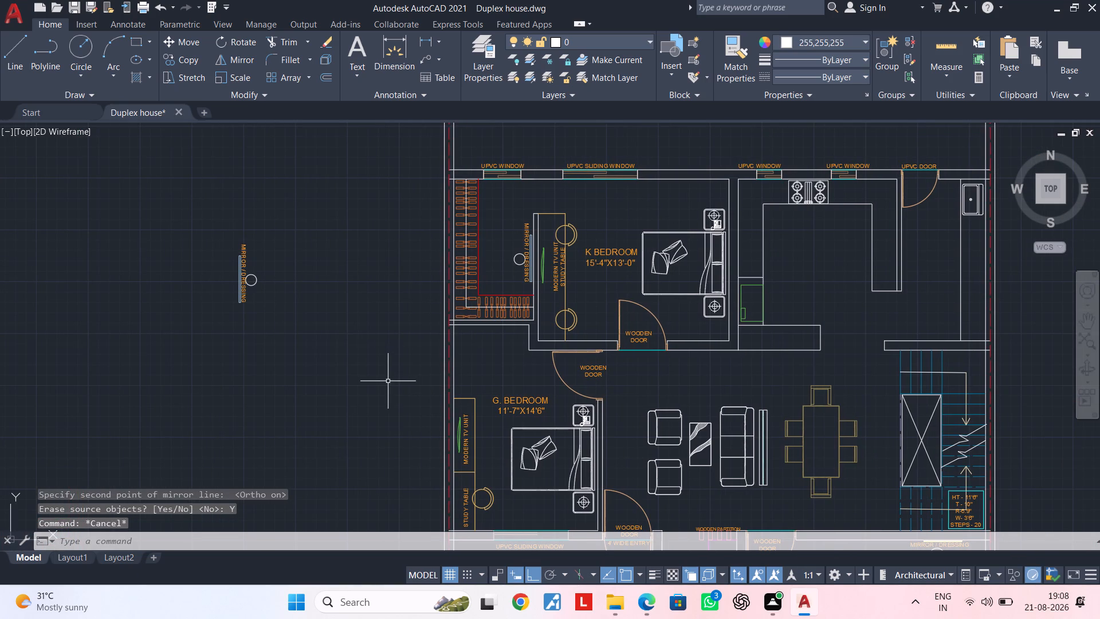
left_click(219, 222)
left_click_drag(219, 222, 259, 271)
left_click(330, 388)
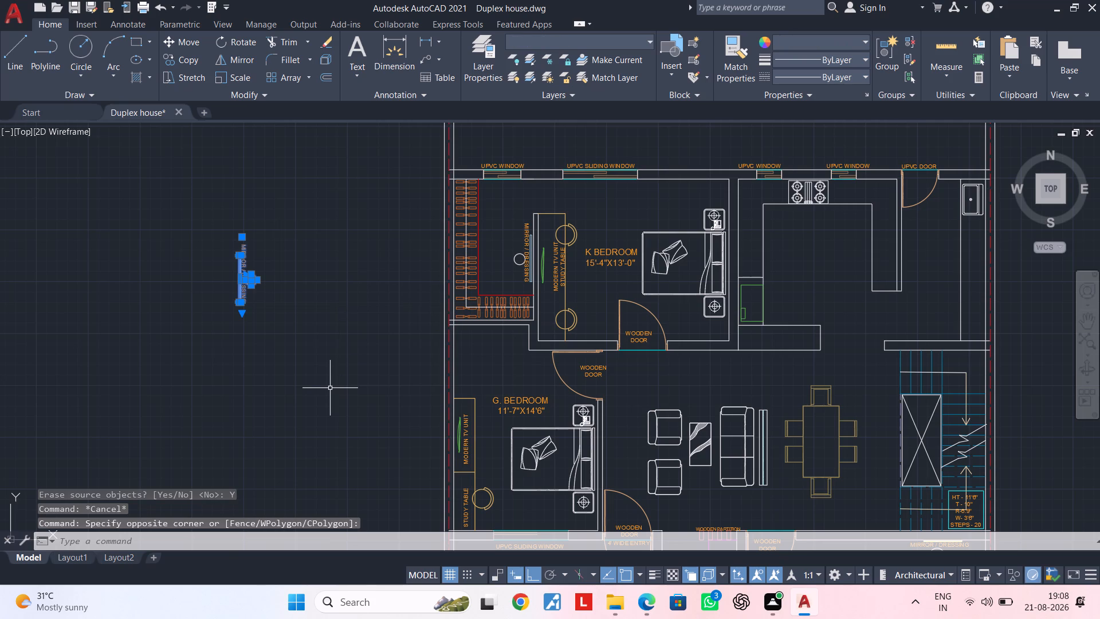
type("M")
key("space")
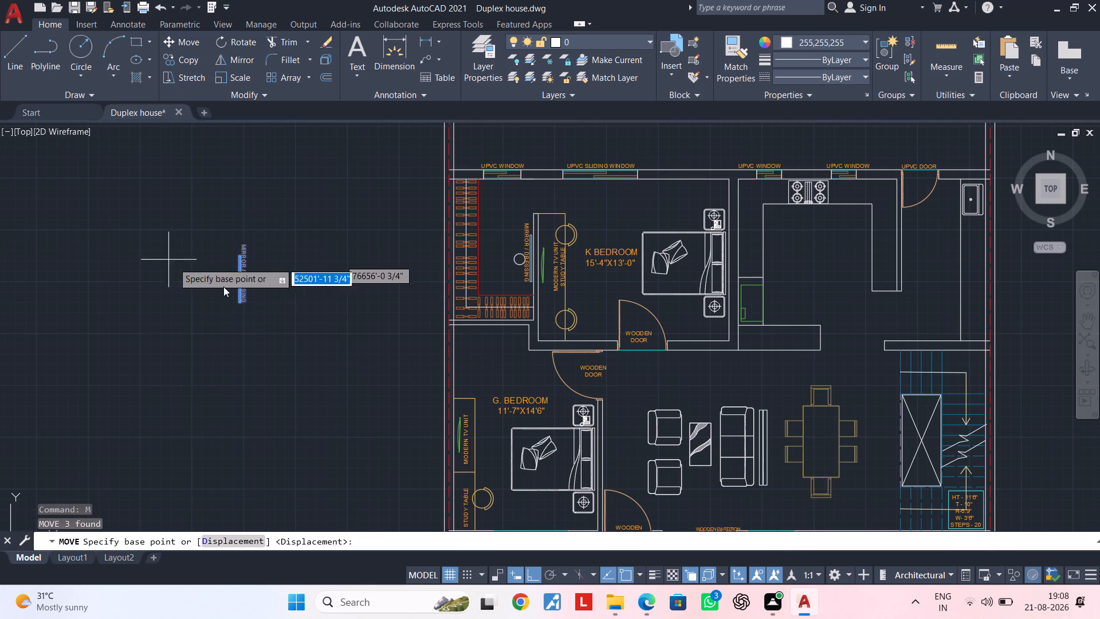
scroll(227, 284, "up", 5)
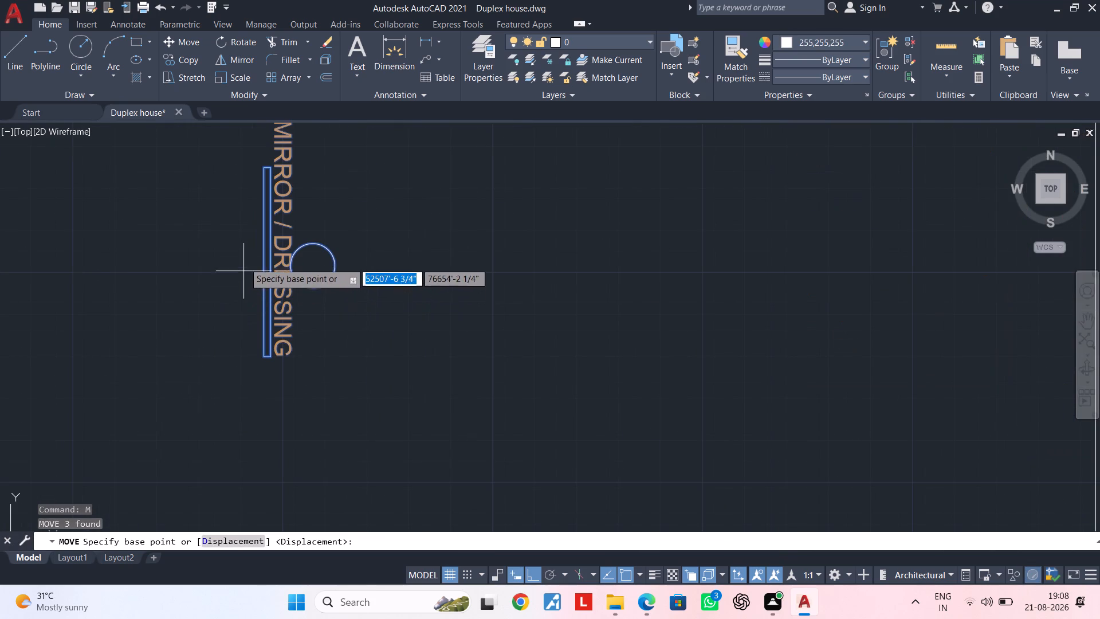
left_click(261, 264)
scroll(714, 350, "down", 1)
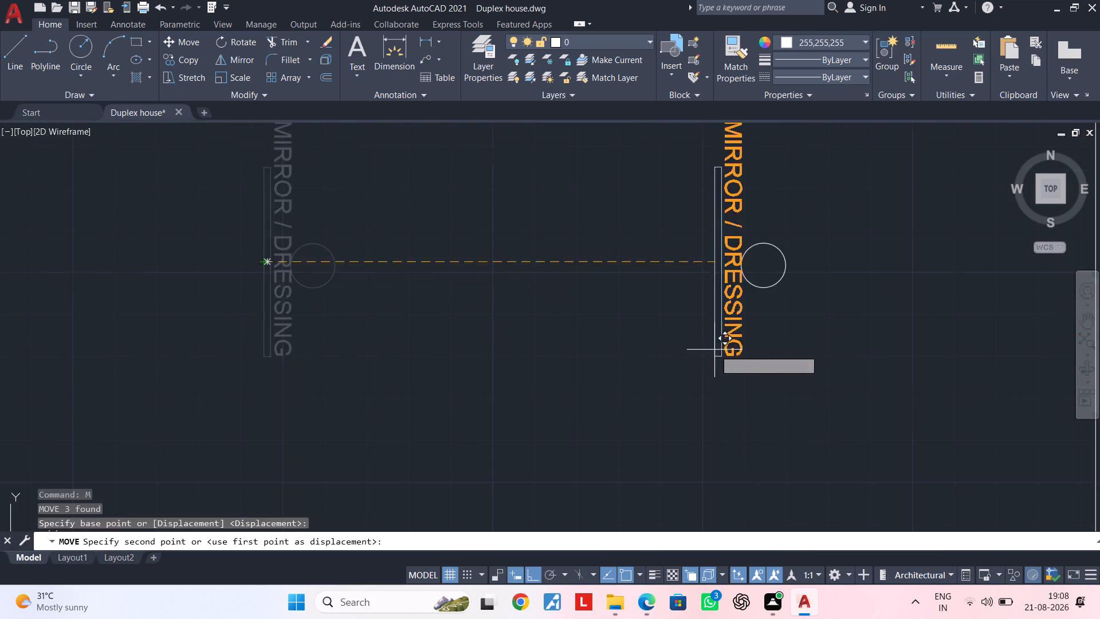
scroll(714, 350, "down", 1)
middle_click_drag(726, 352, 88, 242)
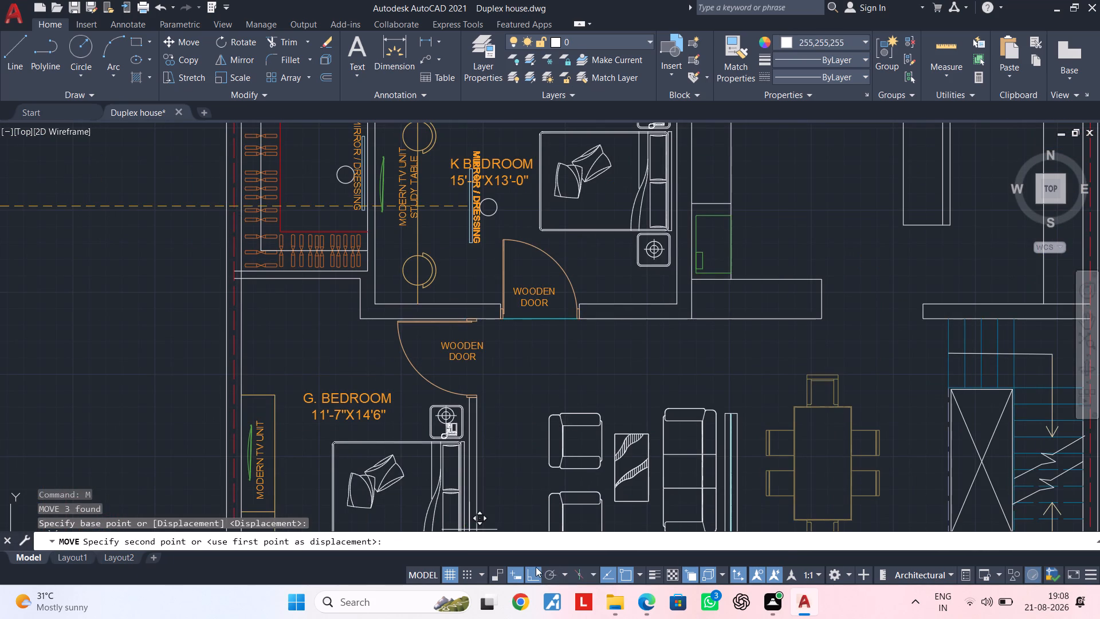
left_click(536, 567)
scroll(260, 365, "up", 2)
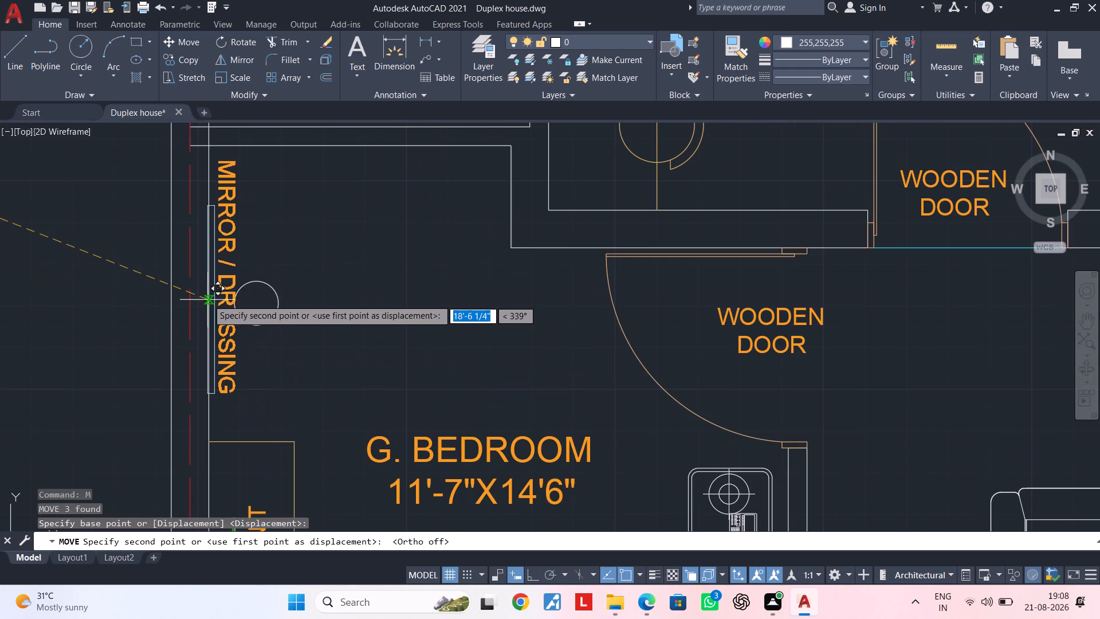
left_click(217, 334)
scroll(295, 340, "down", 2)
middle_click_drag(322, 340, 392, 342)
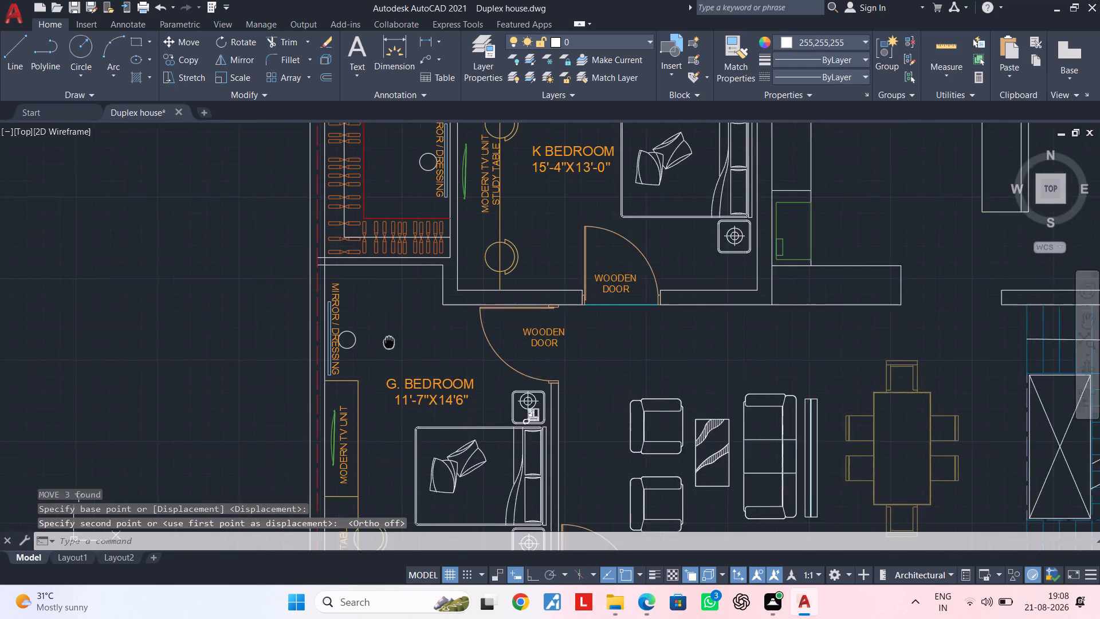
middle_click_drag(392, 342, 443, 350)
key("Escape")
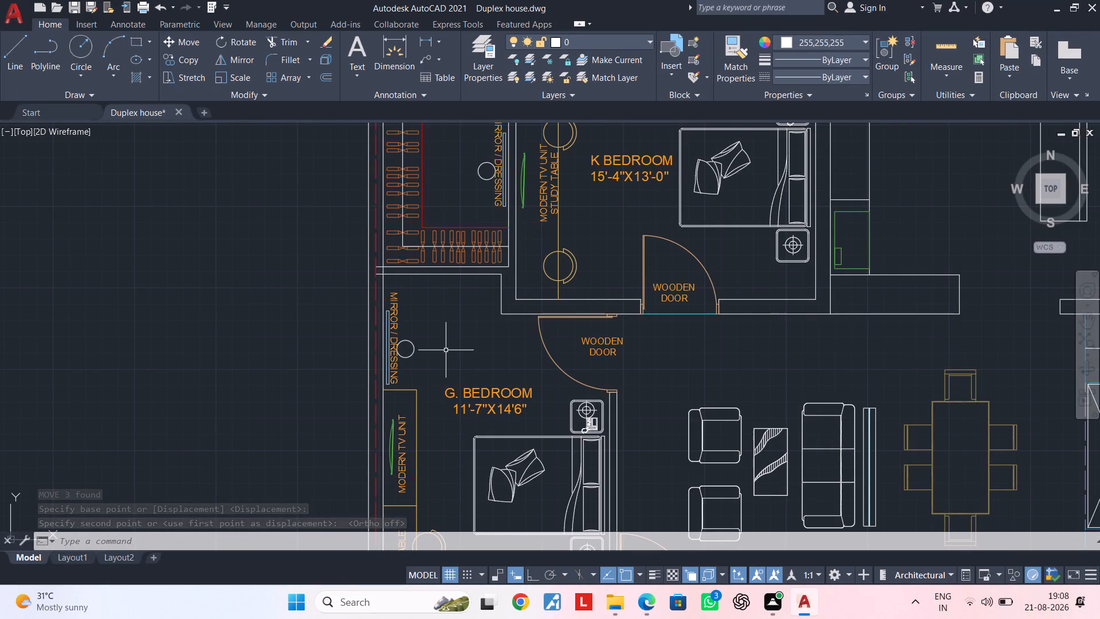
key("Escape")
key("Escape")
Copy the K BEDROOM label with its size line into the kitchen area just below the hob in the new plan.
middle_click_drag(489, 339, 466, 339)
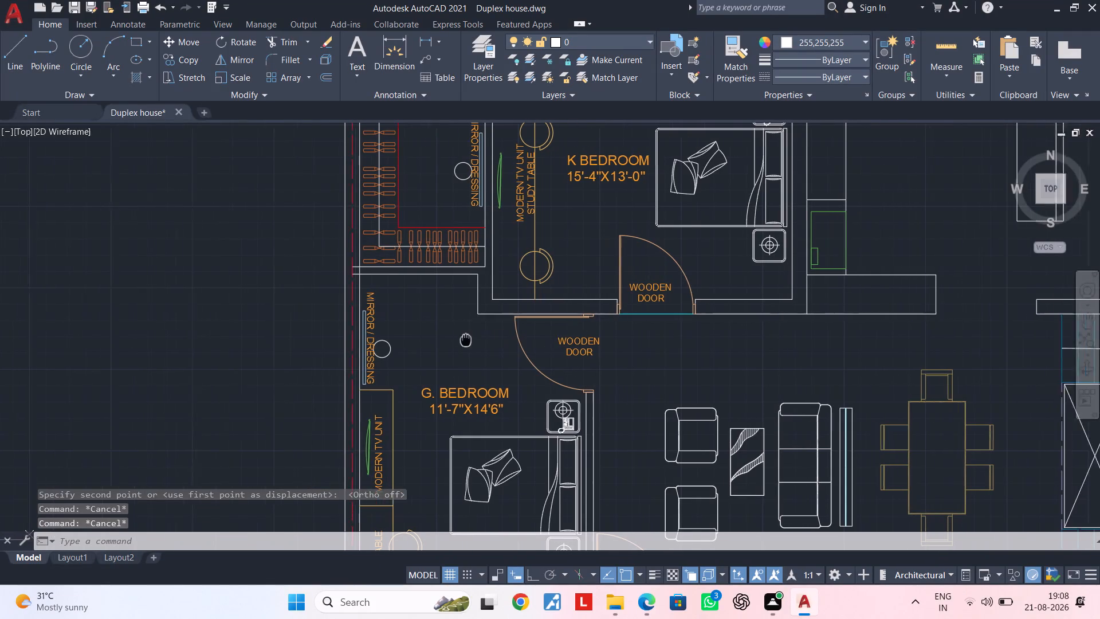
middle_click_drag(466, 339, 332, 327)
scroll(332, 327, "down", 1)
middle_click_drag(332, 327, 293, 403)
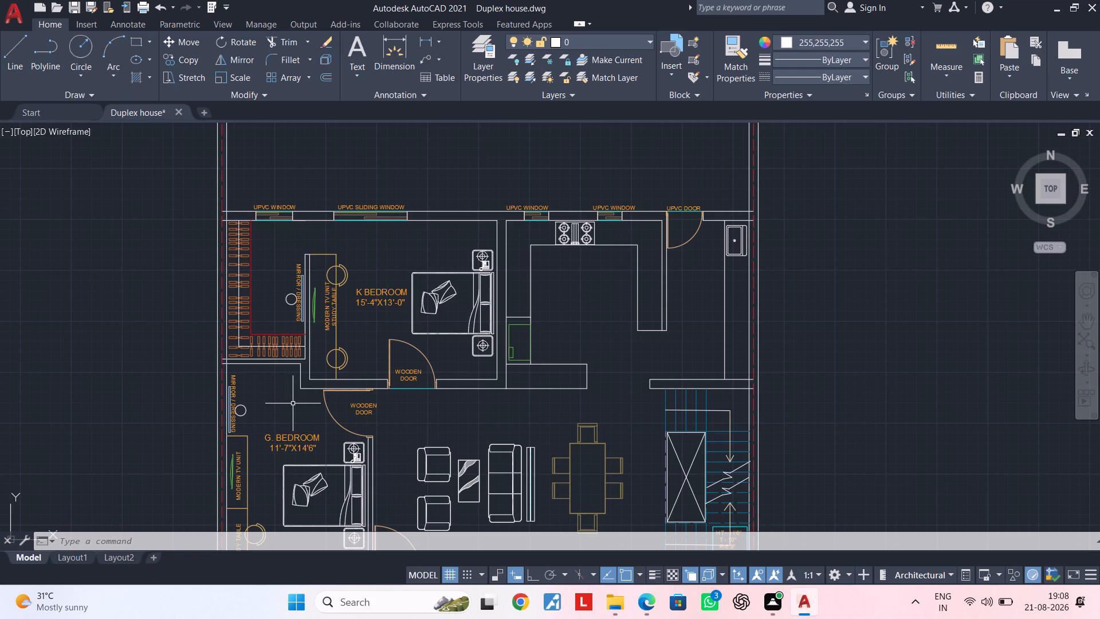
key("Escape")
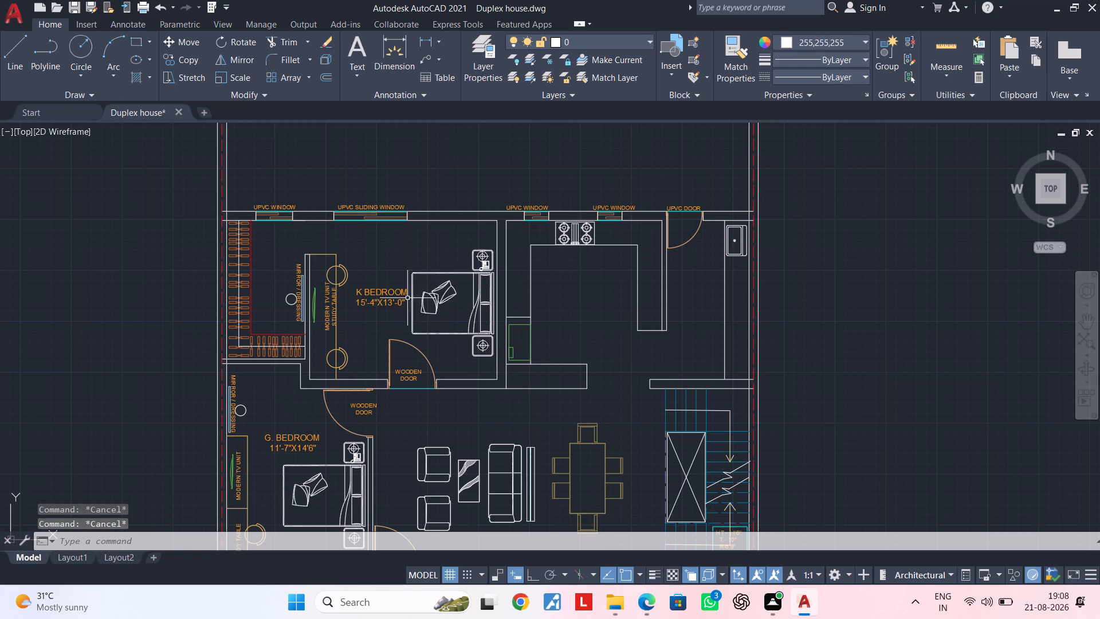
left_click(364, 295)
type("CO")
key("space")
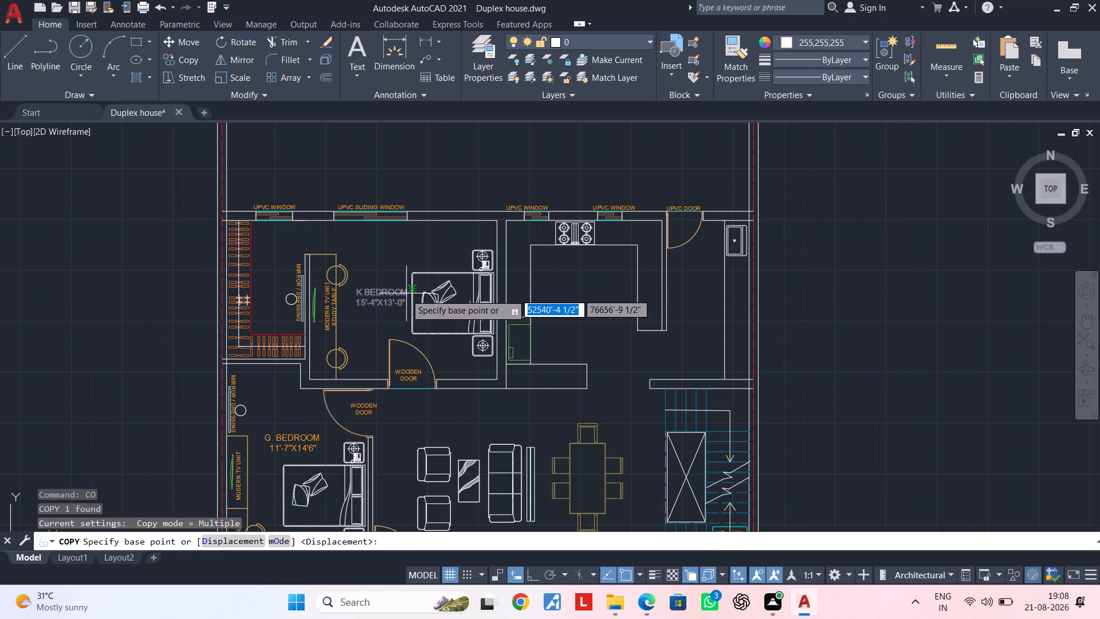
left_click(393, 296)
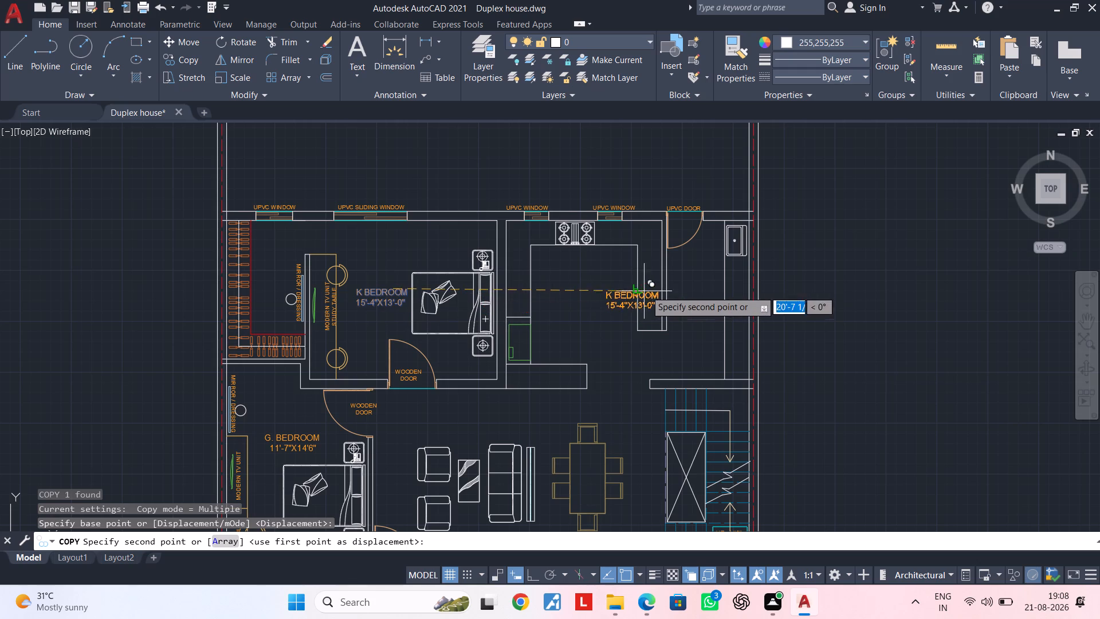
scroll(569, 285, "up", 2)
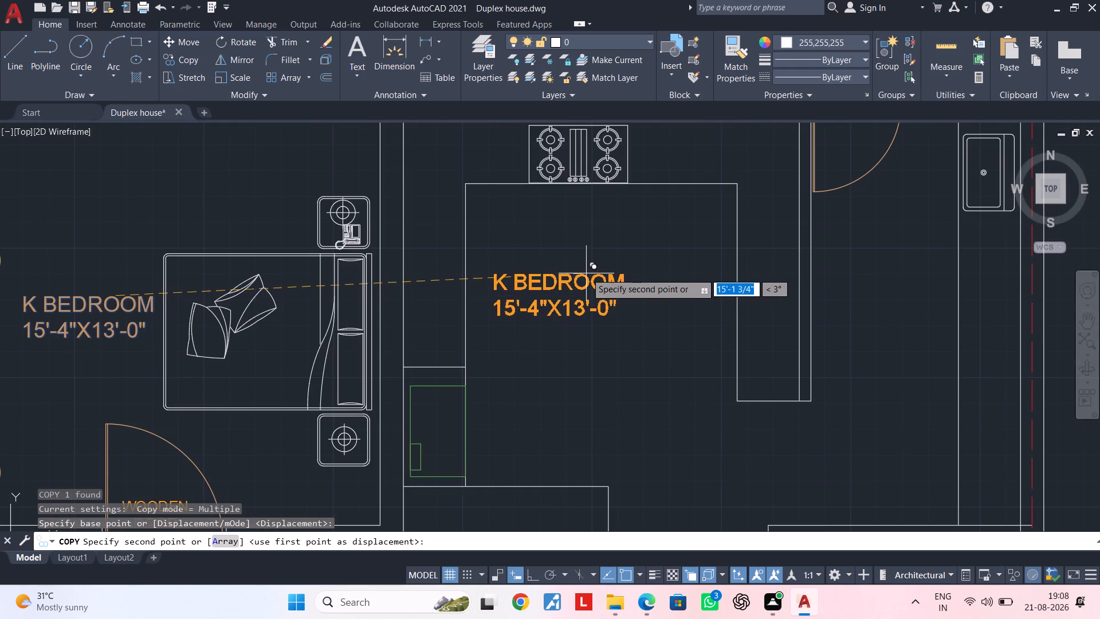
double_click(608, 246)
key("Escape")
Replace the copied kitchen-area label's text with an indented MODULAR KITCHEN, widening the text frame so it fits on one line.
double_click(625, 280)
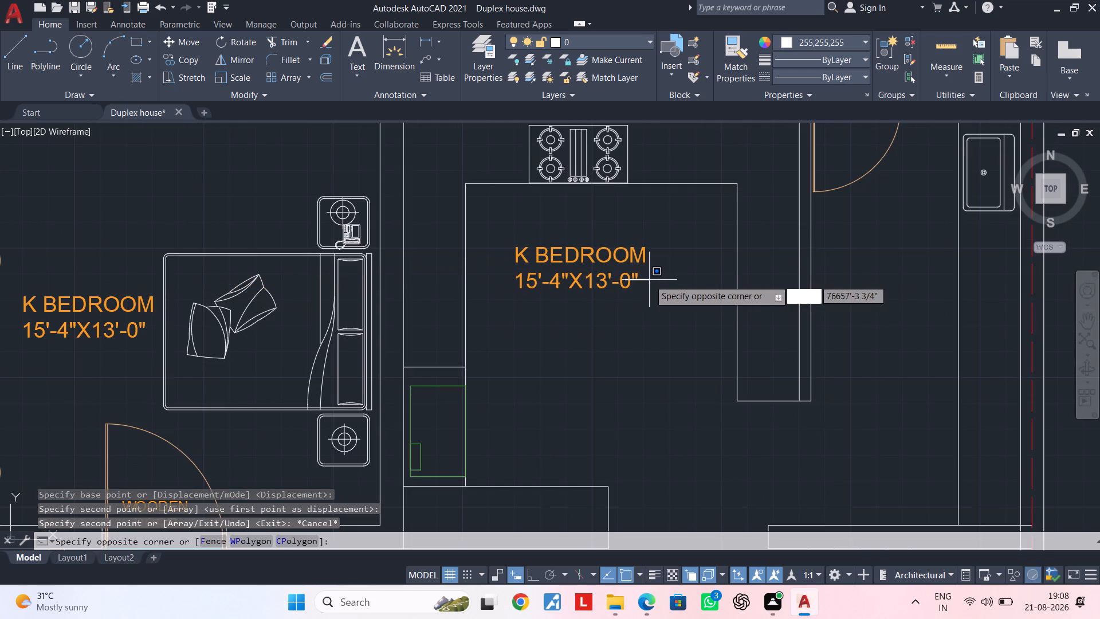
key("Escape")
double_click(631, 284)
left_click(653, 283)
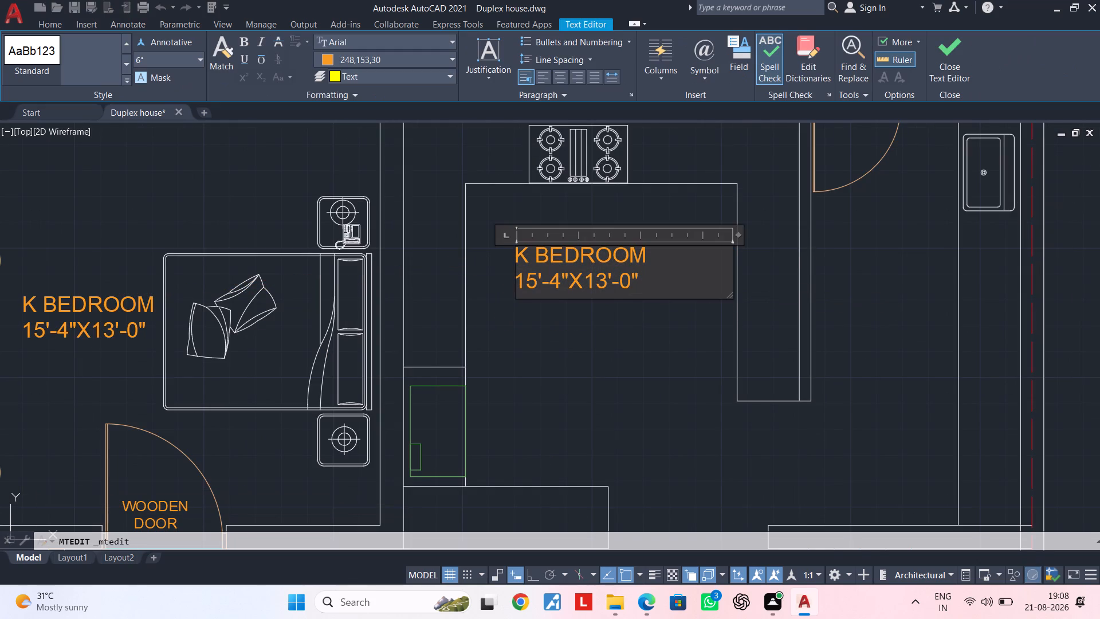
key("BackSpace")
key("BackSpace")
key("BackSpace")
key("BackSpace")
key("BackSpace")
key("BackSpace")
key("BackSpace")
key("BackSpace")
key("BackSpace")
key("BackSpace")
key("BackSpace")
key("BackSpace")
key("BackSpace")
key("BackSpace")
key("BackSpace")
key("BackSpace")
key("BackSpace")
key("BackSpace")
key("BackSpace")
key("BackSpace")
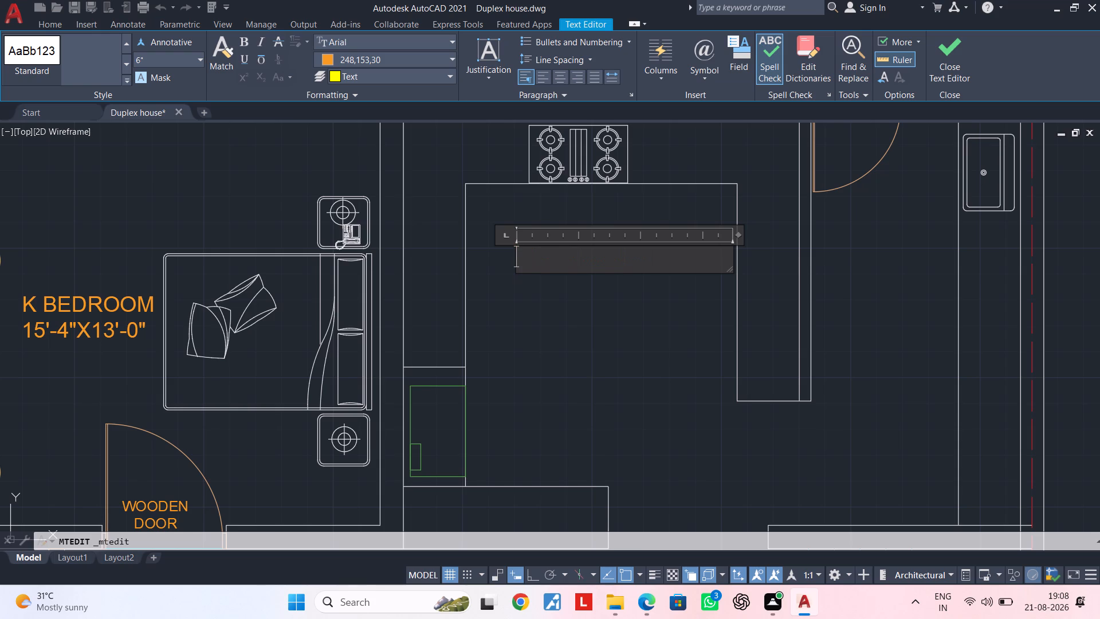
key("space")
key("space")
key("space")
key("m")
key("o")
type("DULAR")
key("space")
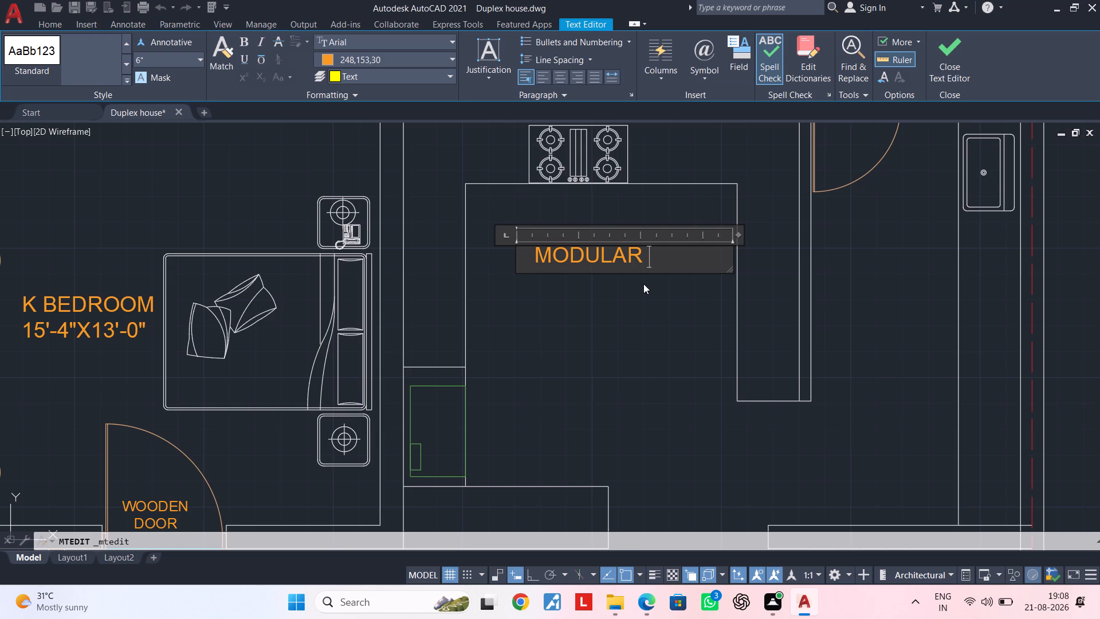
type("KI")
type("TCHEN")
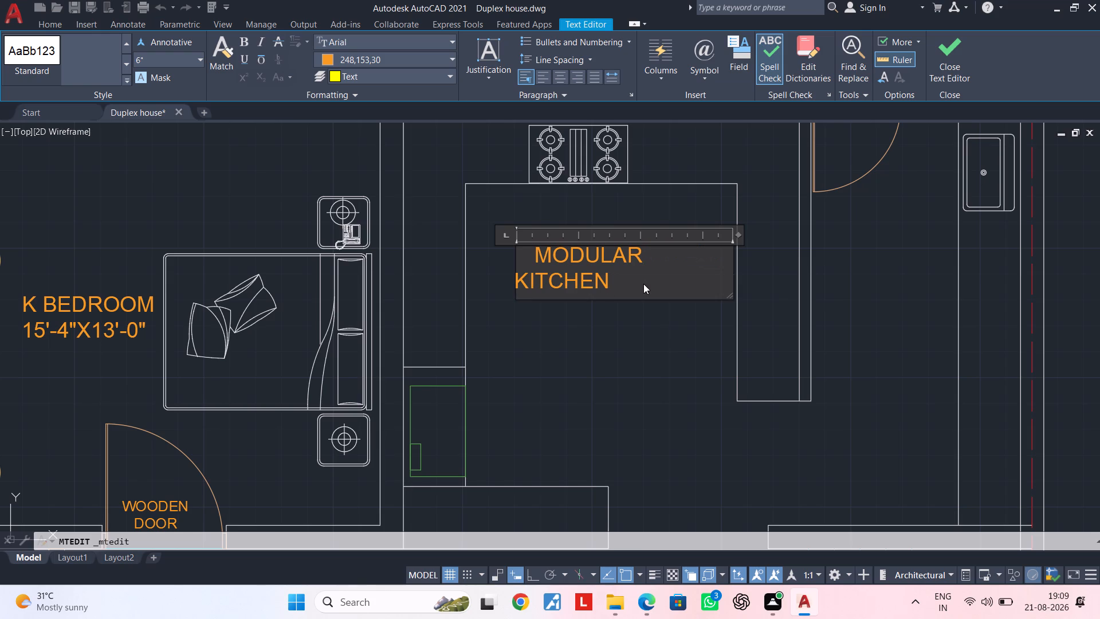
key("Return")
type("12")
key("BackSpace")
key("BackSpace")
key("BackSpace")
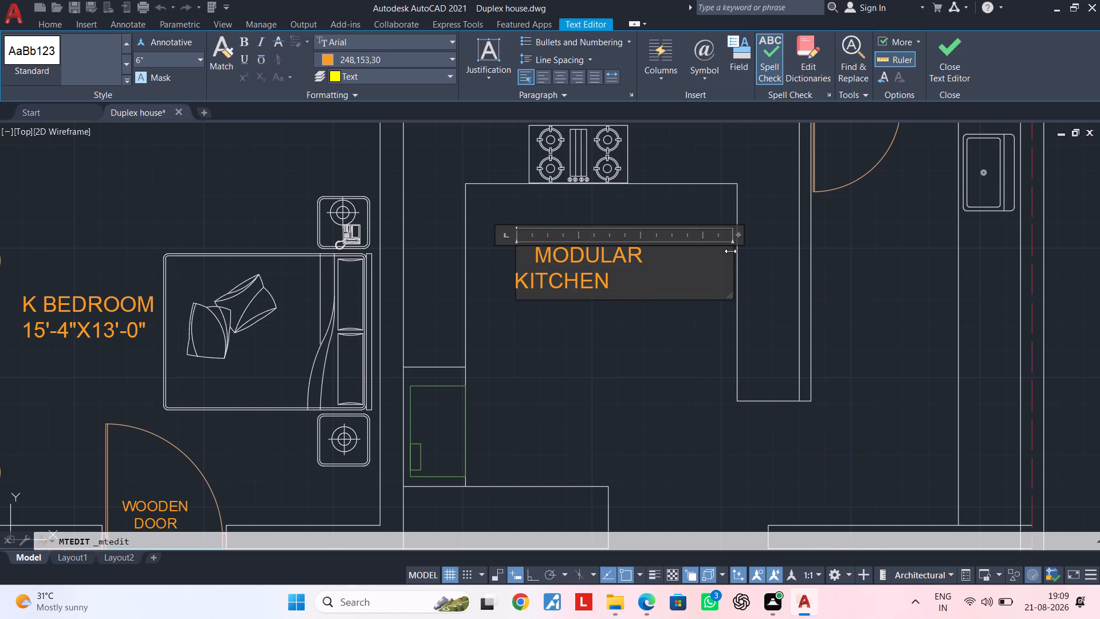
left_click_drag(737, 234, 768, 234)
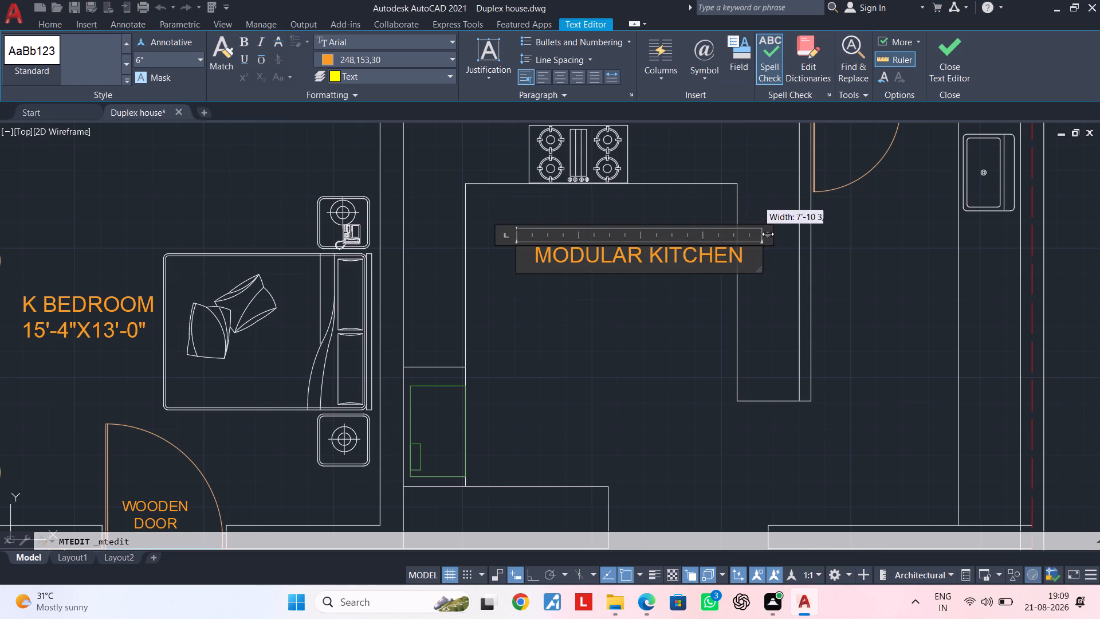
left_click_drag(768, 234, 769, 234)
Add the size line 12'9"X13'-9" under MODULAR KITCHEN, indented with spaces beneath the name, and finish the text edit.
key("Return")
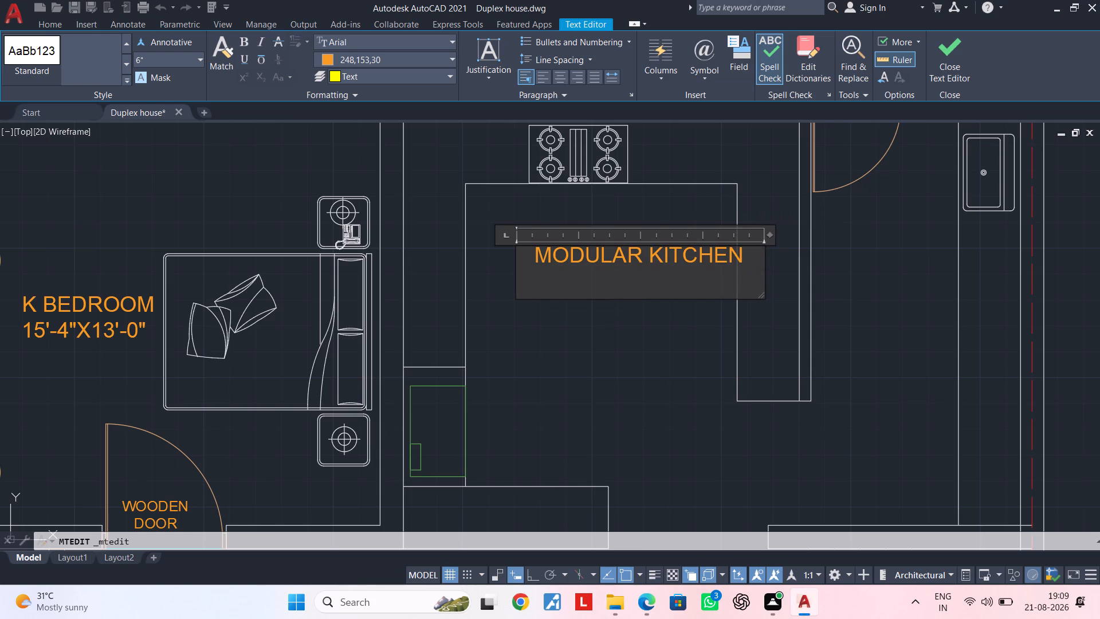
key("space")
key("space")
key("space")
type("12'9\"")
key("x")
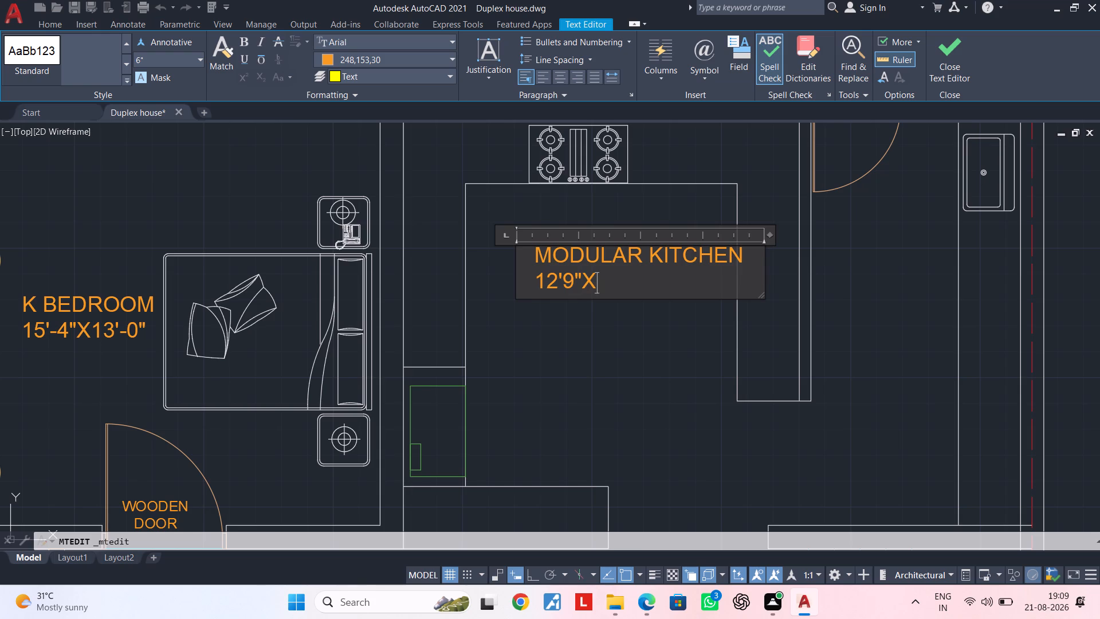
type("13-")
key("BackSpace")
key("apostrophe")
key("minus")
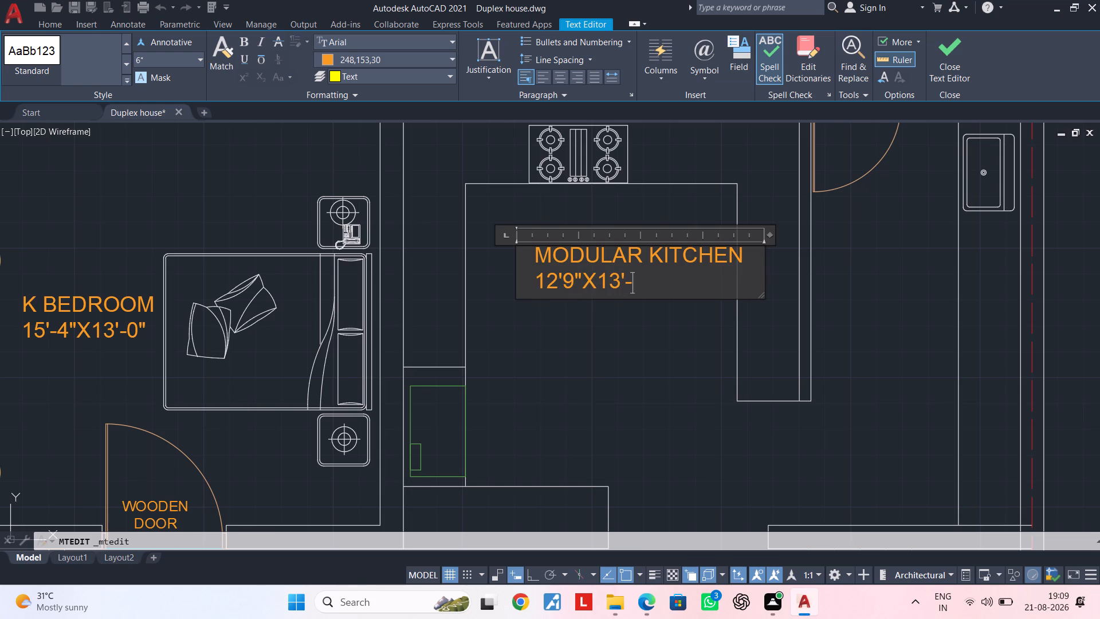
type("9\"")
left_click(535, 288)
key("space")
key("space")
key("space")
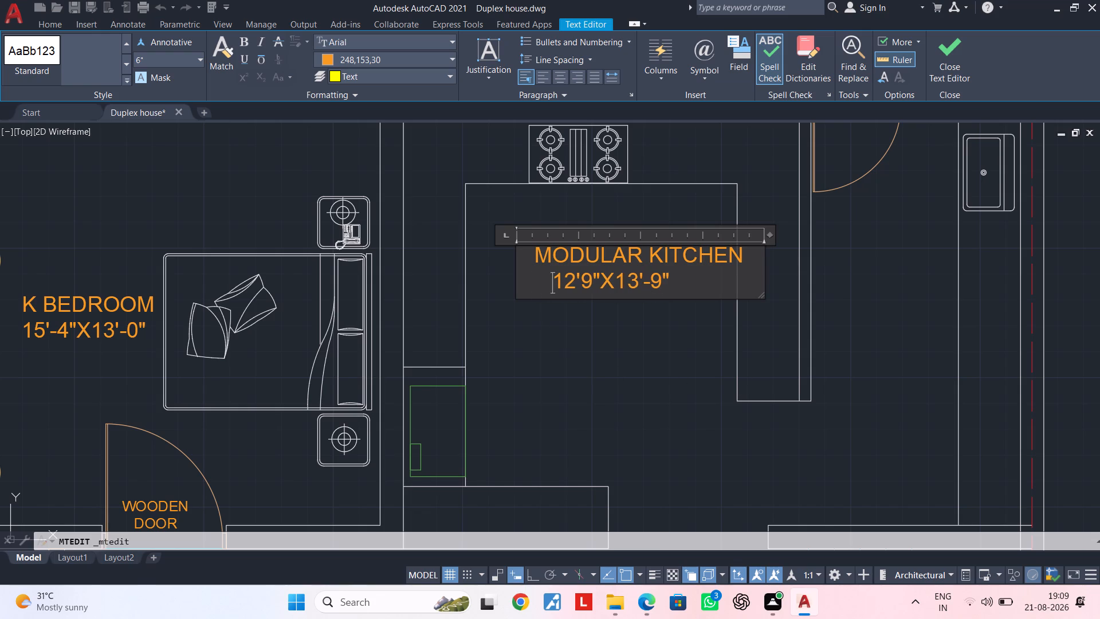
left_click(605, 347)
Move the MODULAR KITCHEN label about 8 inches west to centre it between the kitchen counters.
scroll(605, 347, "down", 1)
middle_click_drag(607, 348, 475, 366)
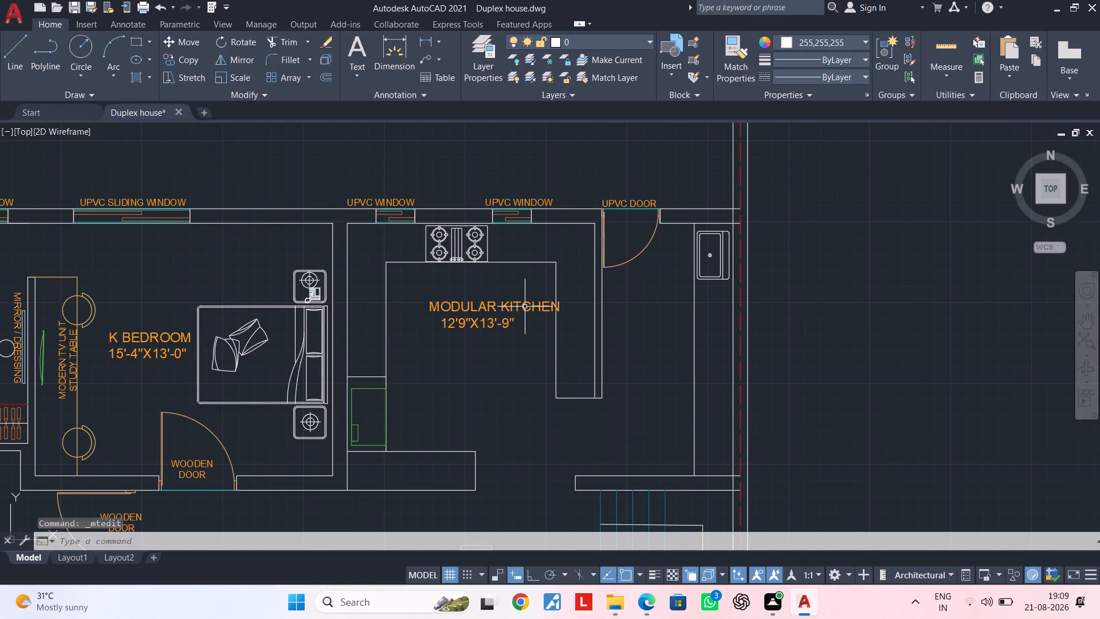
left_click(525, 307)
type("M")
key("space")
left_click(525, 307)
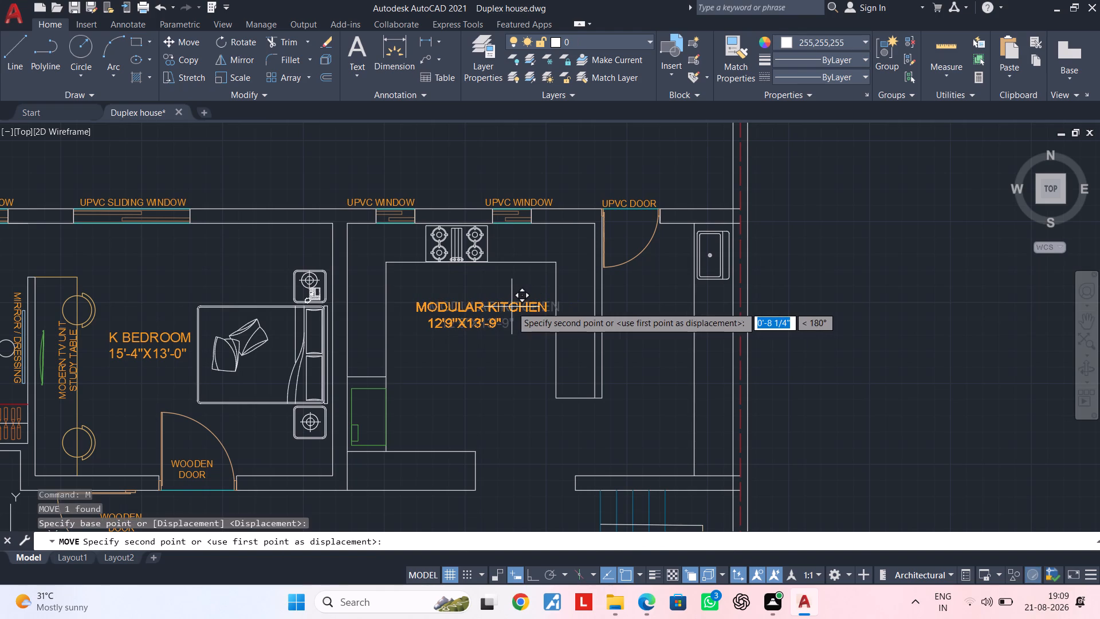
double_click(512, 307)
scroll(511, 342, "down", 1)
middle_click_drag(511, 342, 553, 336)
key("Escape")
key("Escape")
Copy the furnished plan's KITCHEN label into the new plan's sink area beside the modular kitchen, below the UPVC door.
middle_click_drag(546, 340, 632, 297)
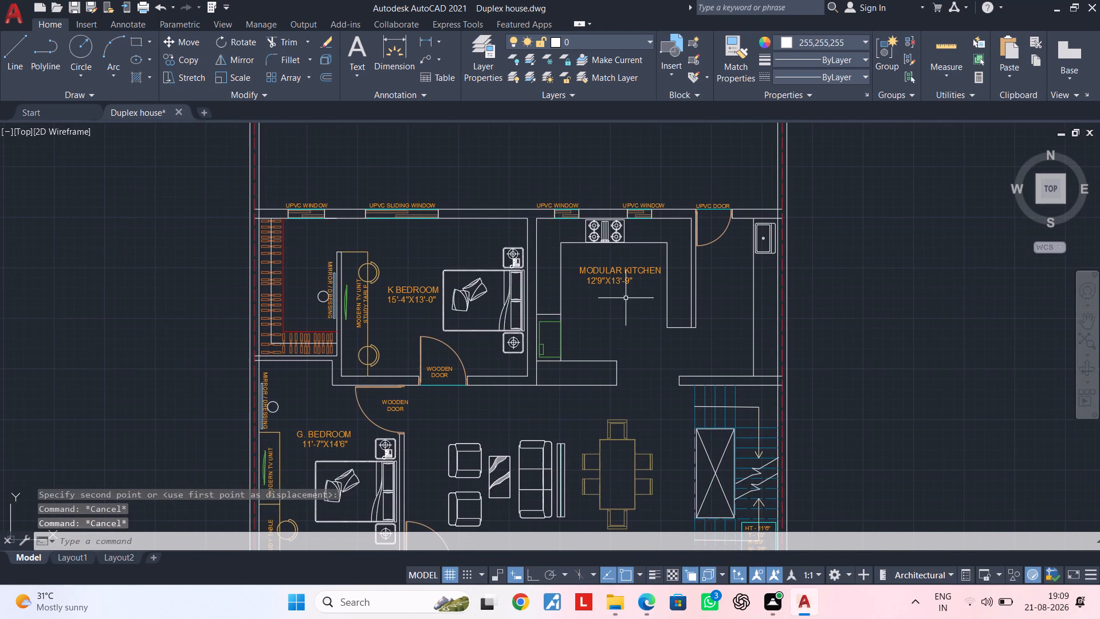
middle_click_drag(624, 299, 629, 257)
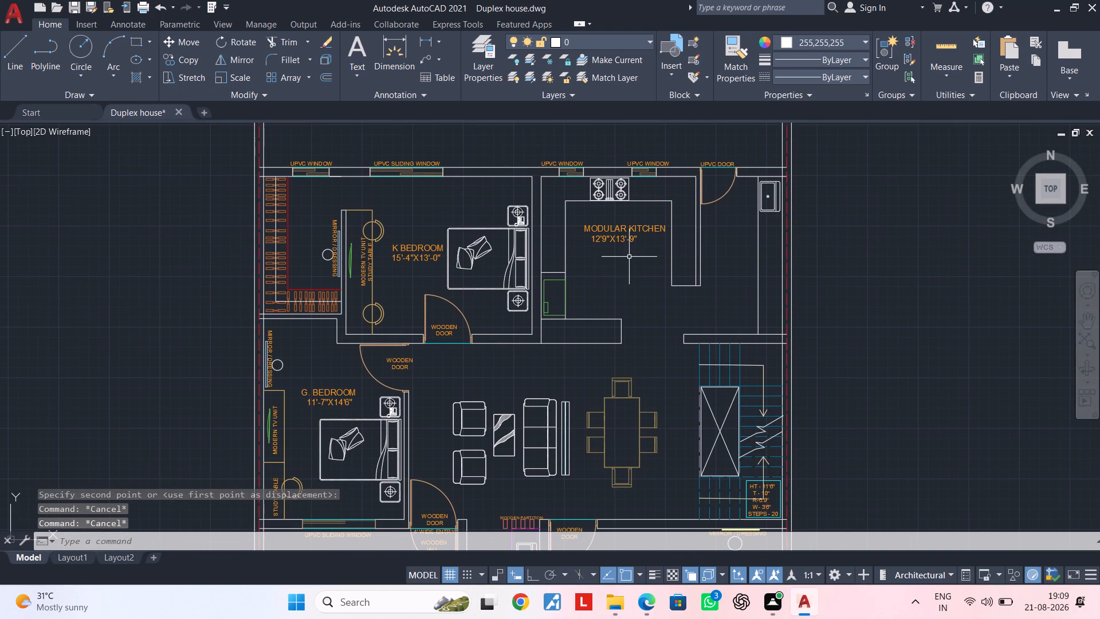
scroll(631, 257, "down", 2)
middle_click_drag(512, 278, 575, 272)
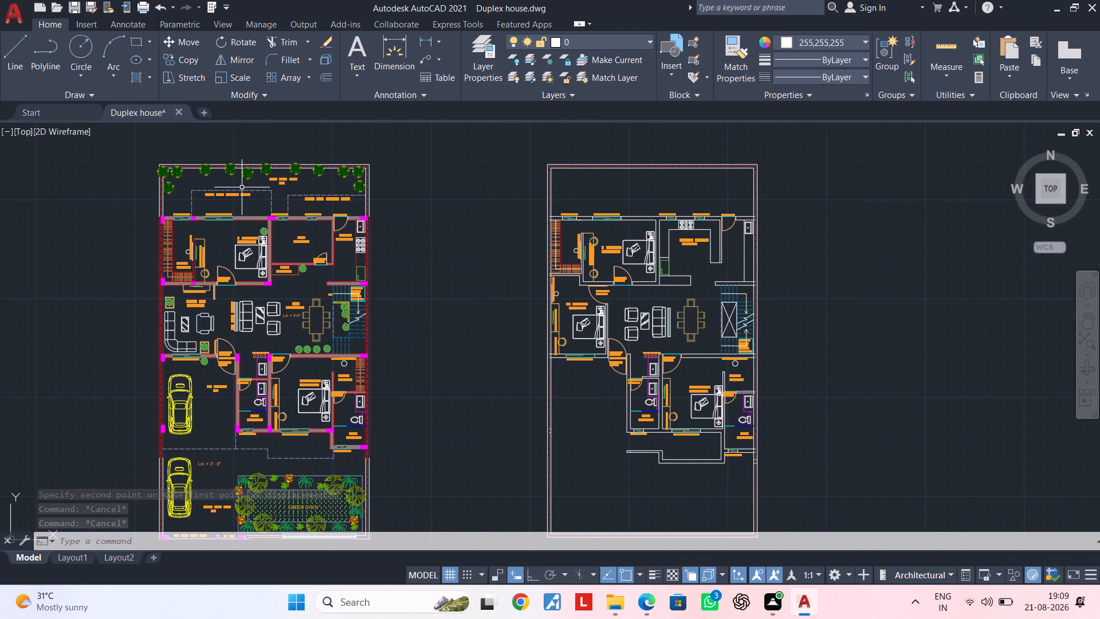
scroll(348, 236, "up", 1)
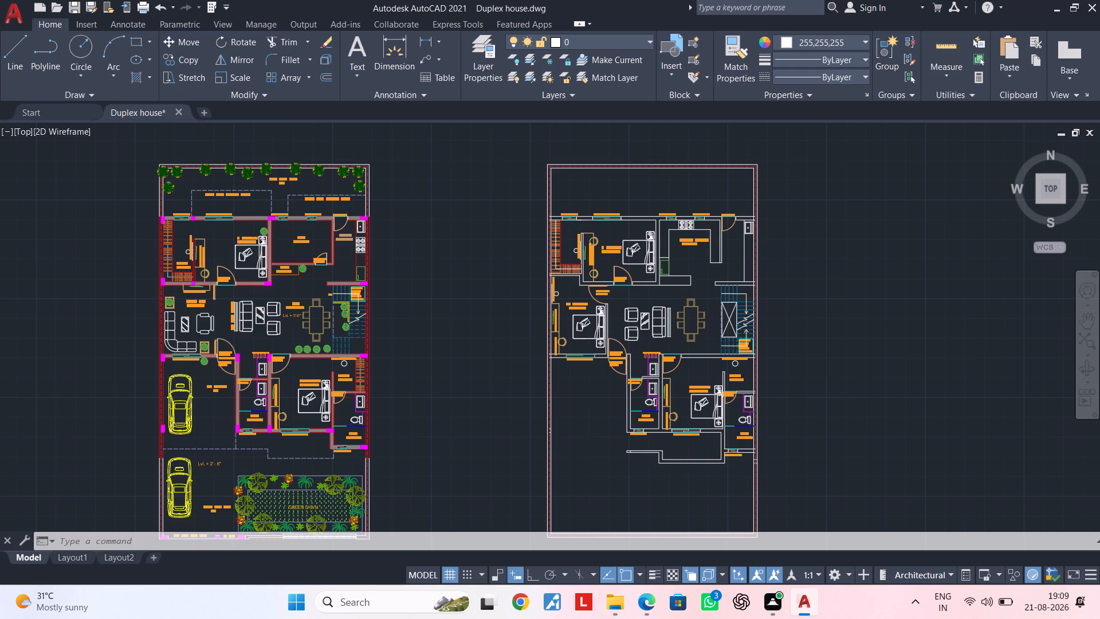
left_click(345, 237)
key("c")
key("o")
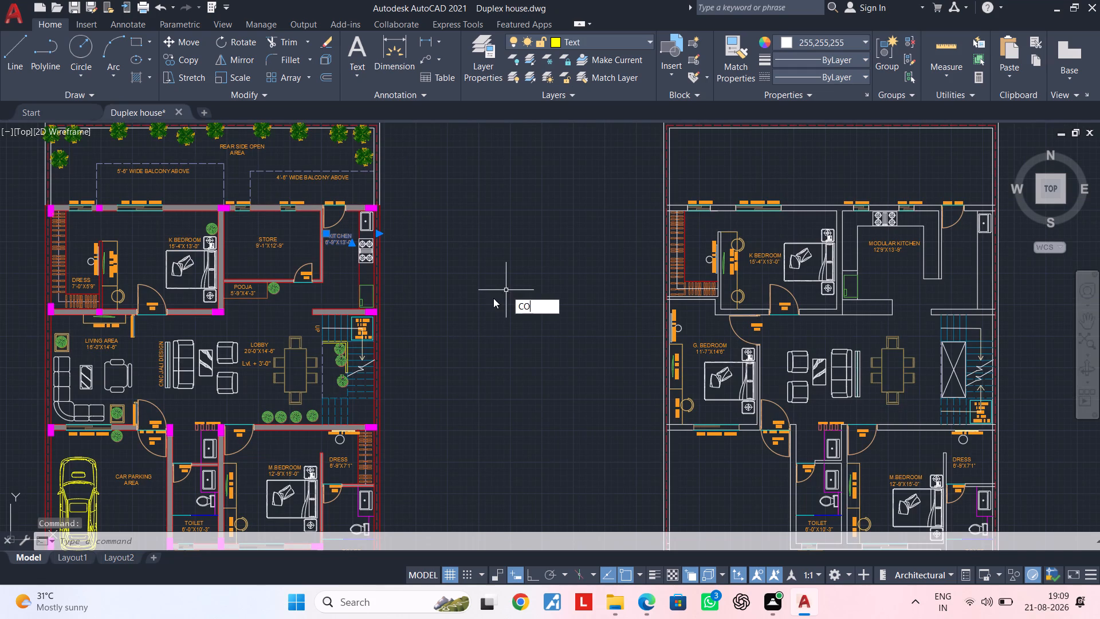
key("space")
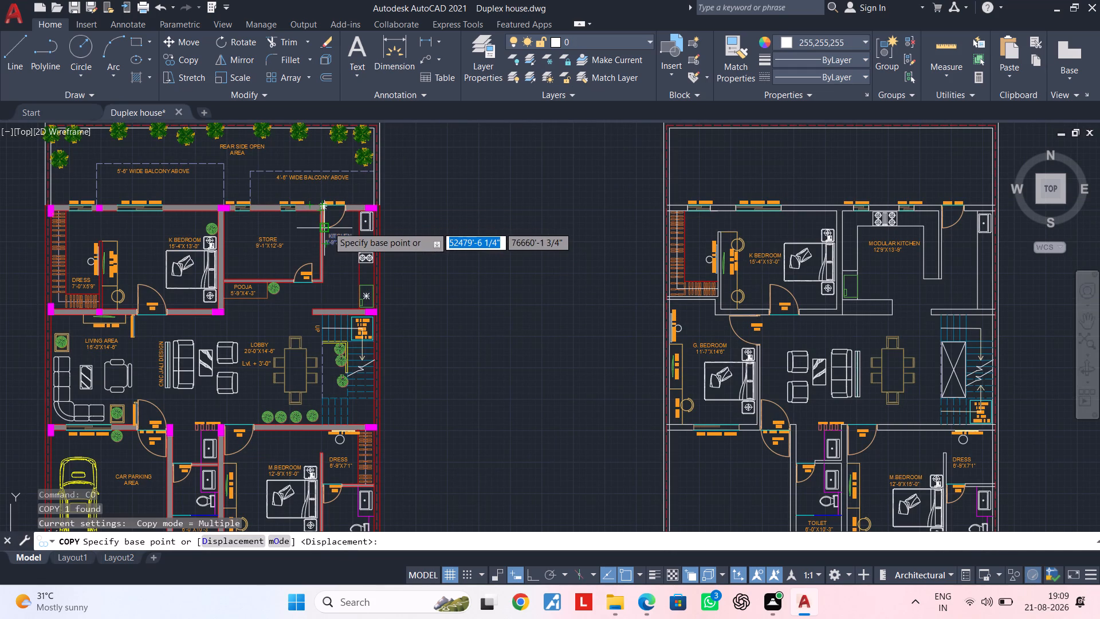
left_click_drag(328, 232, 409, 248)
middle_click_drag(737, 293, 266, 293)
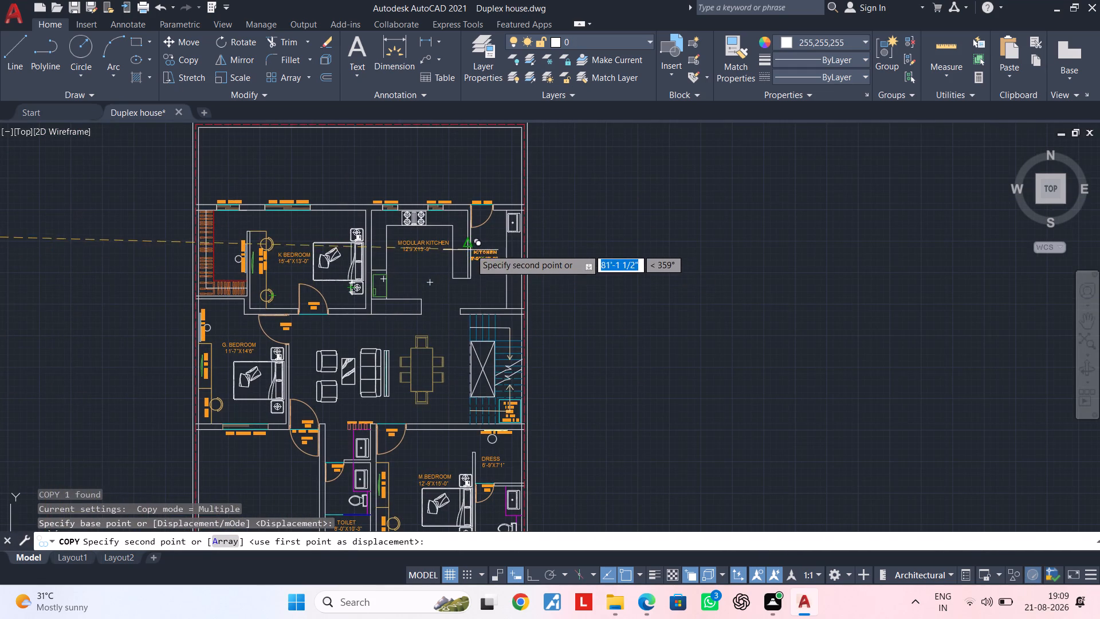
scroll(473, 241, "up", 4)
left_click(473, 240)
key("Escape")
key("Escape")
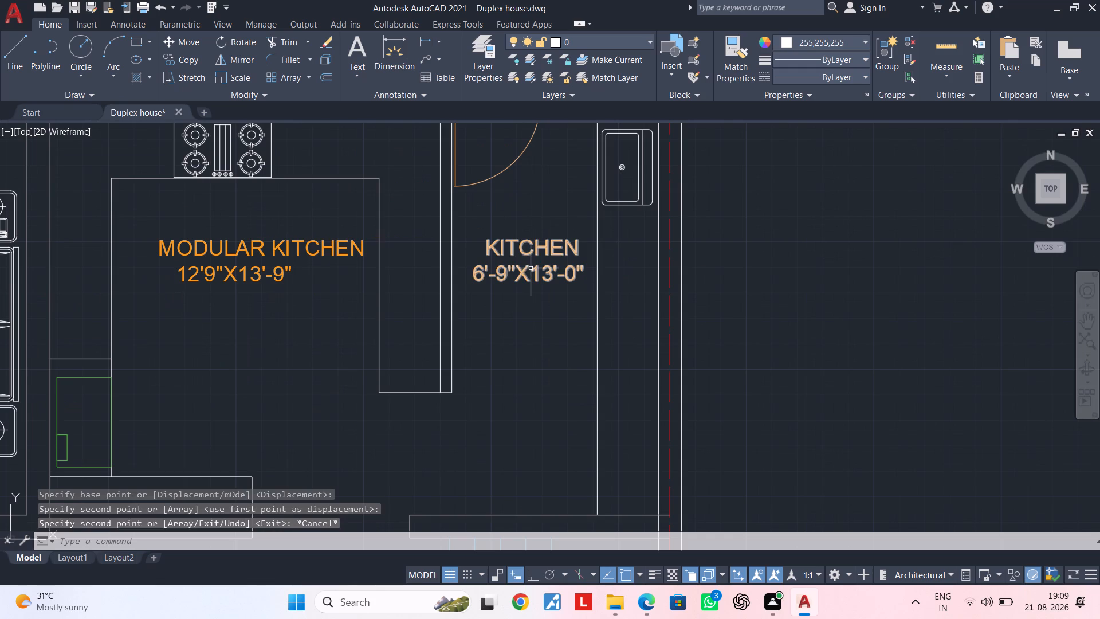
Replace the word KITCHEN with UTILITY AREA in the copied label of the sink area and finish the text edit.
double_click(553, 256)
left_click(584, 247)
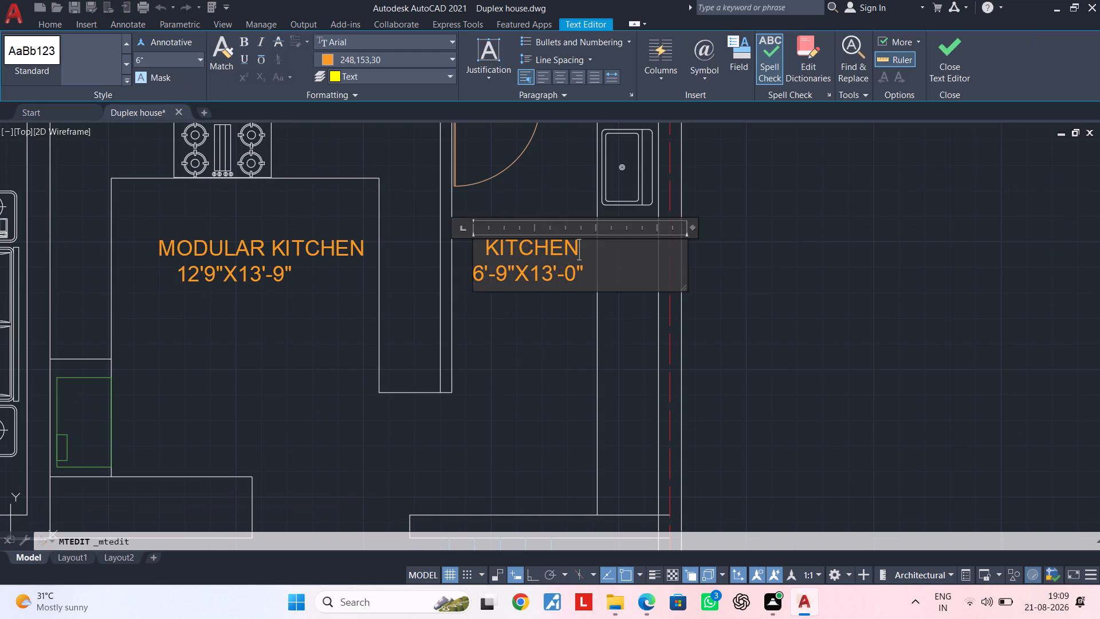
key("BackSpace")
key("BackSpace")
key("BackSpace")
key("BackSpace")
key("BackSpace")
key("BackSpace")
key("BackSpace")
key("BackSpace")
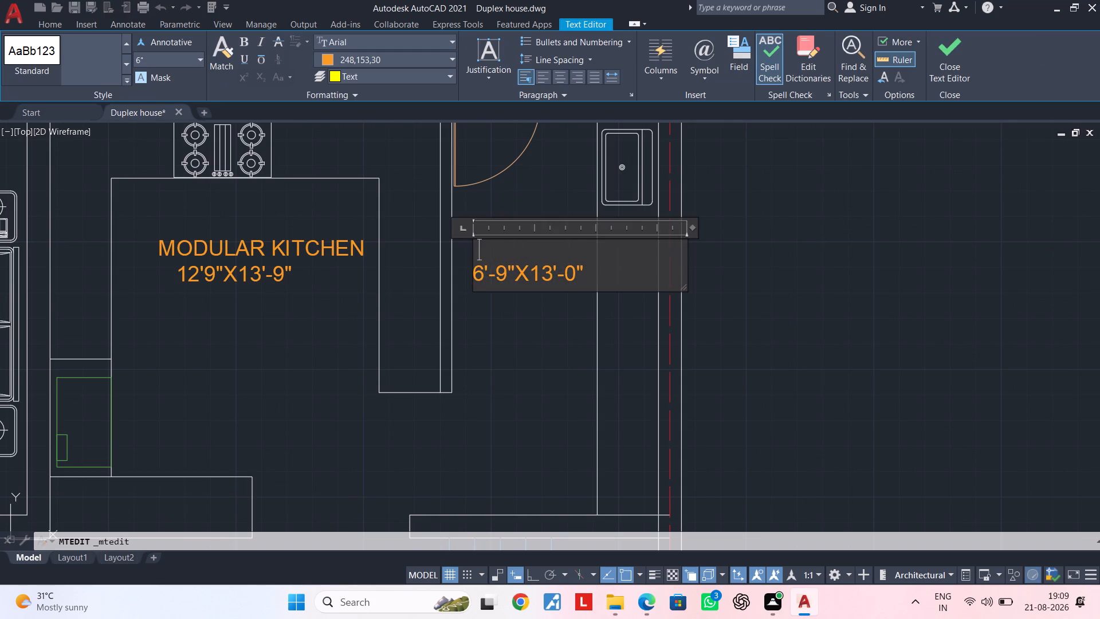
key("u")
key("t")
type("ILITY AREA")
left_click(523, 324)
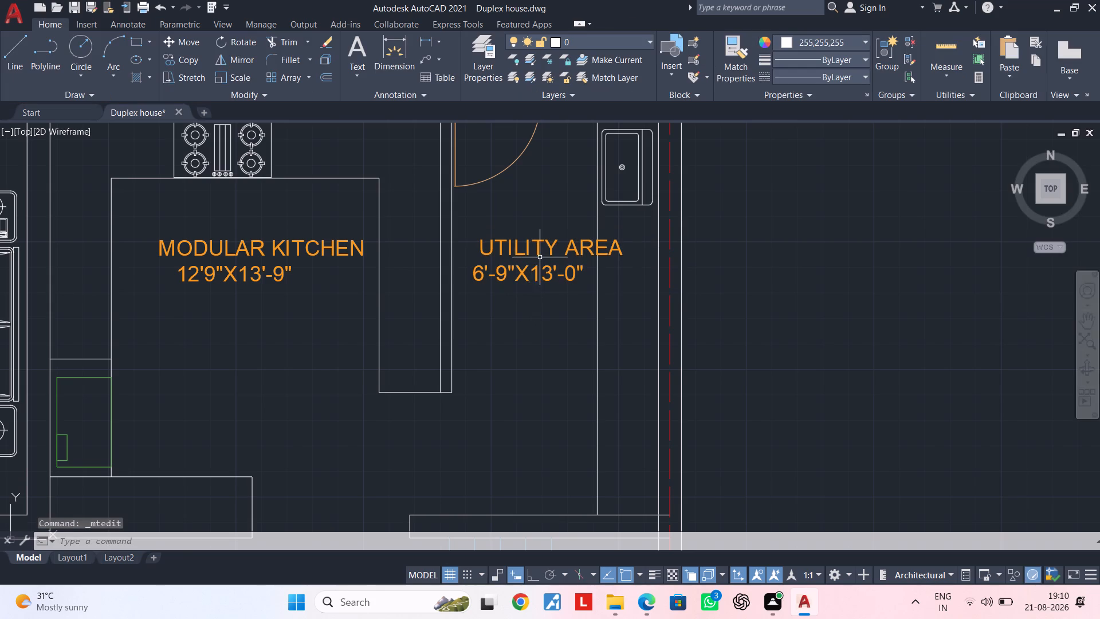
Move the UTILITY AREA label about 8 1/2 inches west, up to the wall beside the modular kitchen.
left_click(539, 240)
type("M")
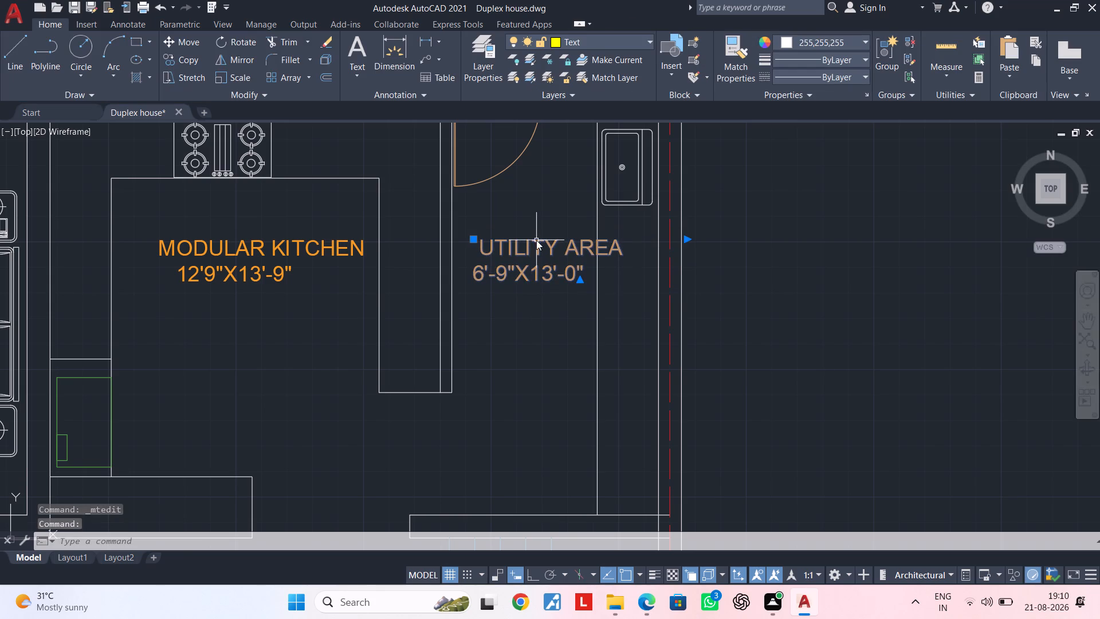
key("space")
left_click(536, 240)
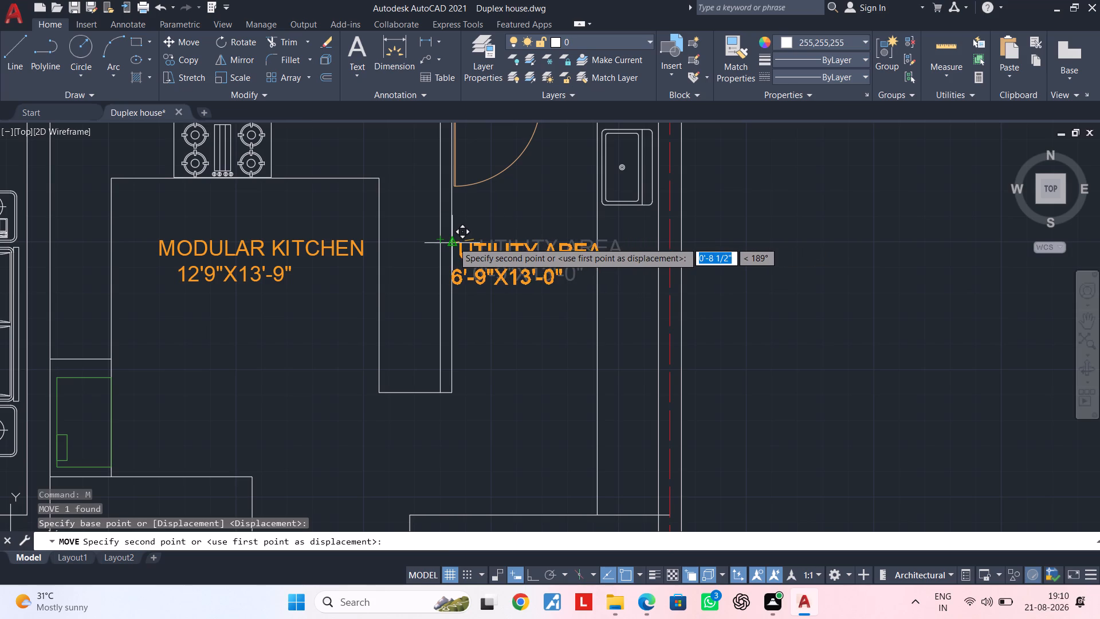
left_click(453, 242)
key("Escape")
Indent the 6'-9"X13'-0" size line with three spaces to centre it under UTILITY AREA.
double_click(477, 281)
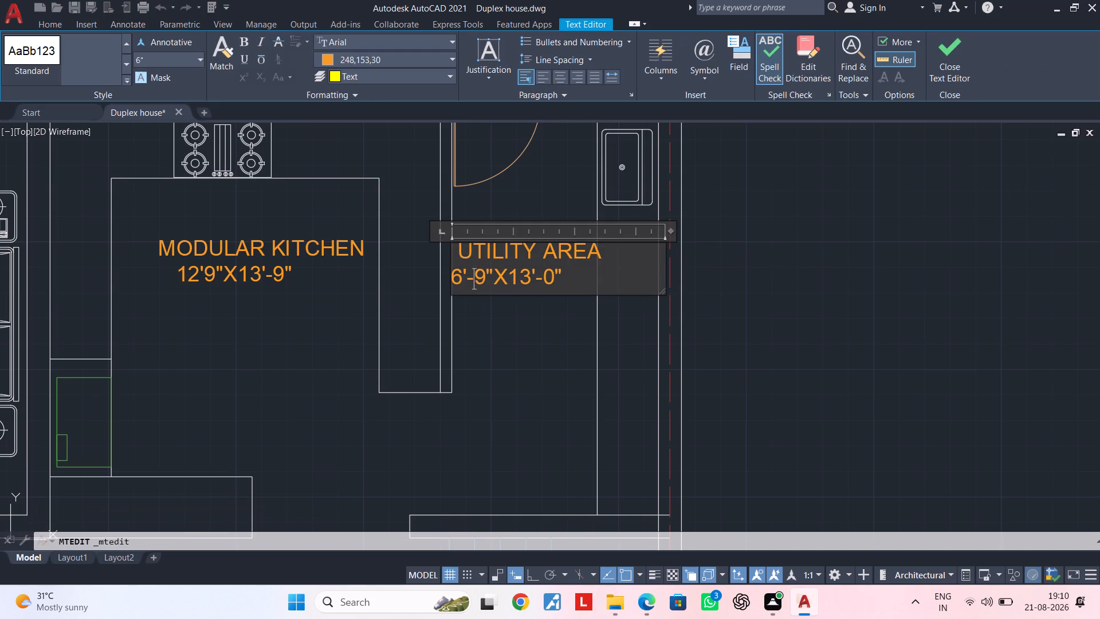
left_click(455, 277)
key("space")
key("space")
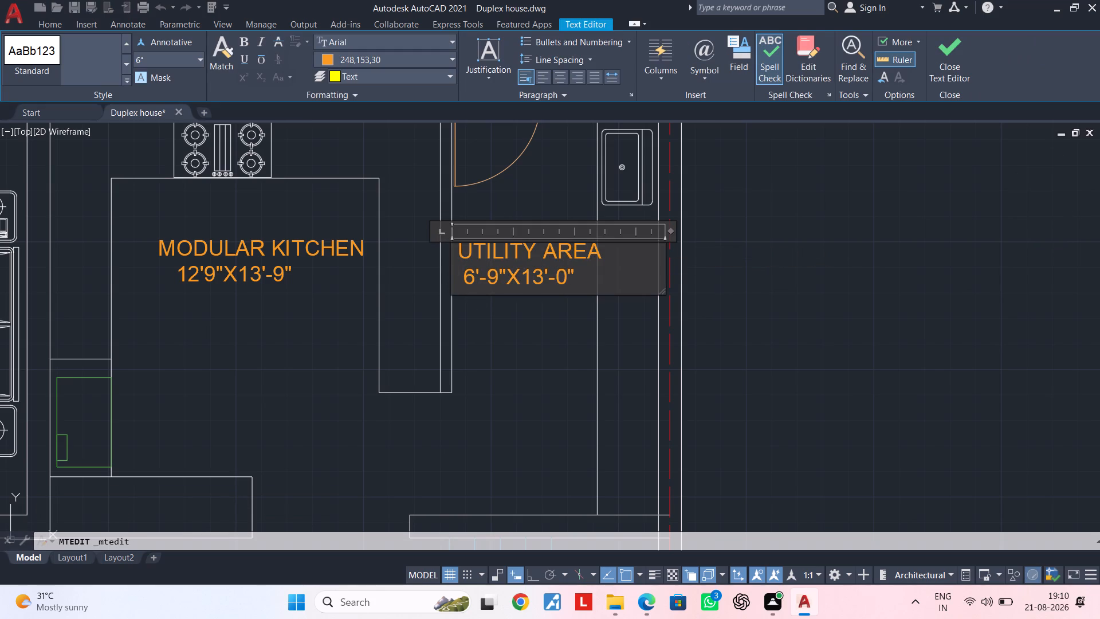
key("space")
left_click(518, 323)
Look over the new plan's kitchen, living, dining and bedroom areas for furniture or labels still missing.
scroll(518, 323, "down", 1)
middle_click_drag(518, 323, 618, 309)
key("Escape")
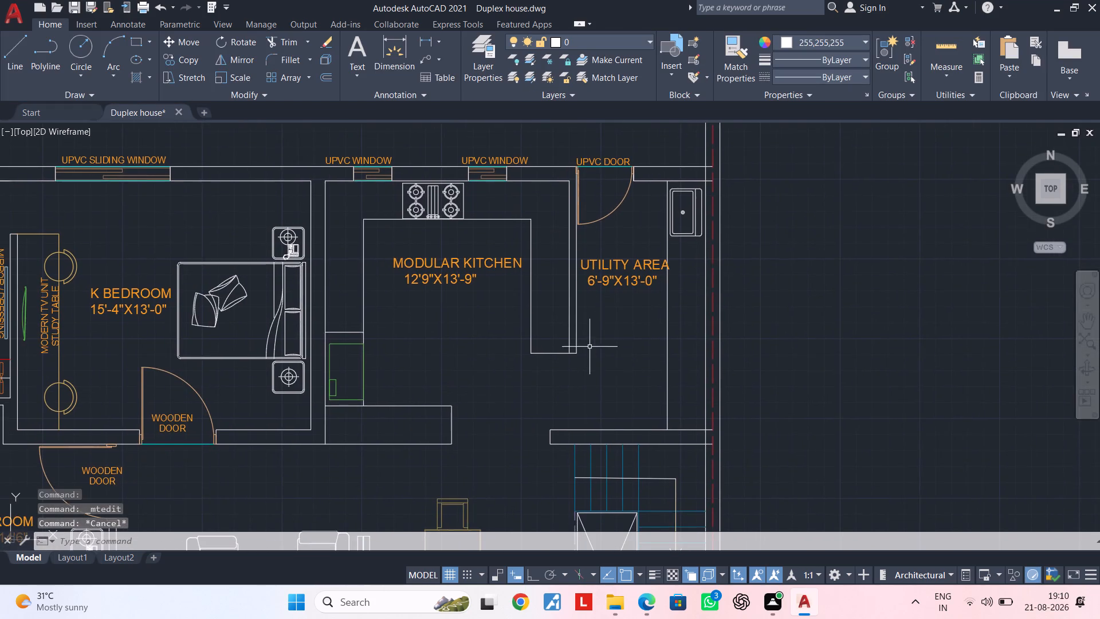
middle_click_drag(589, 347, 637, 337)
key("Escape")
key("Escape")
middle_click_drag(539, 374, 606, 355)
key("Escape")
key("Escape")
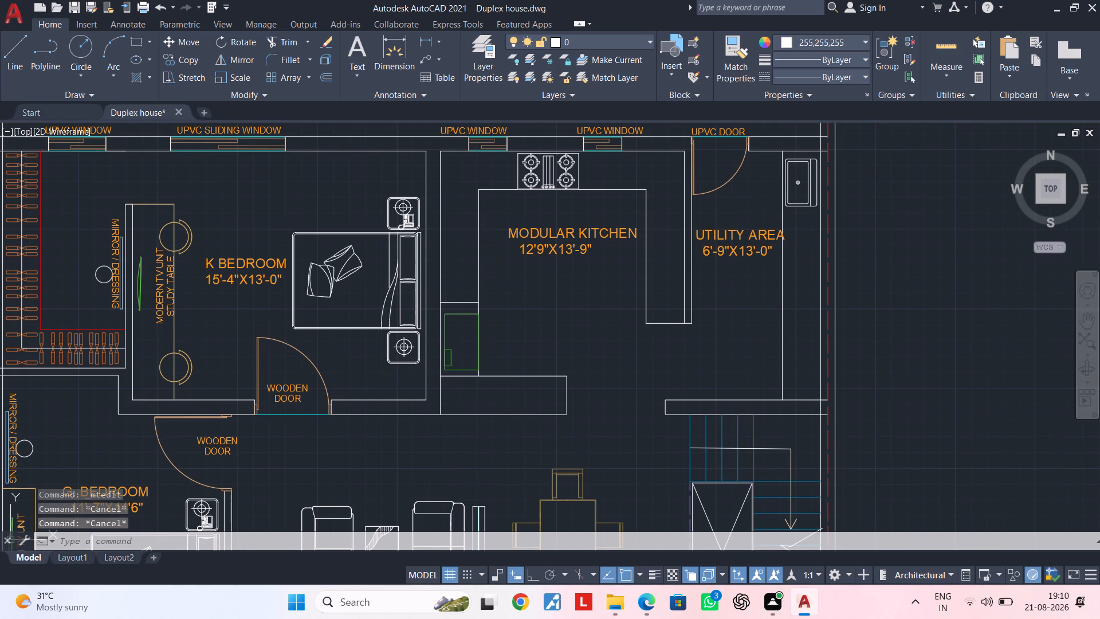
key("Escape")
key("Escape")
middle_click_drag(608, 347, 621, 311)
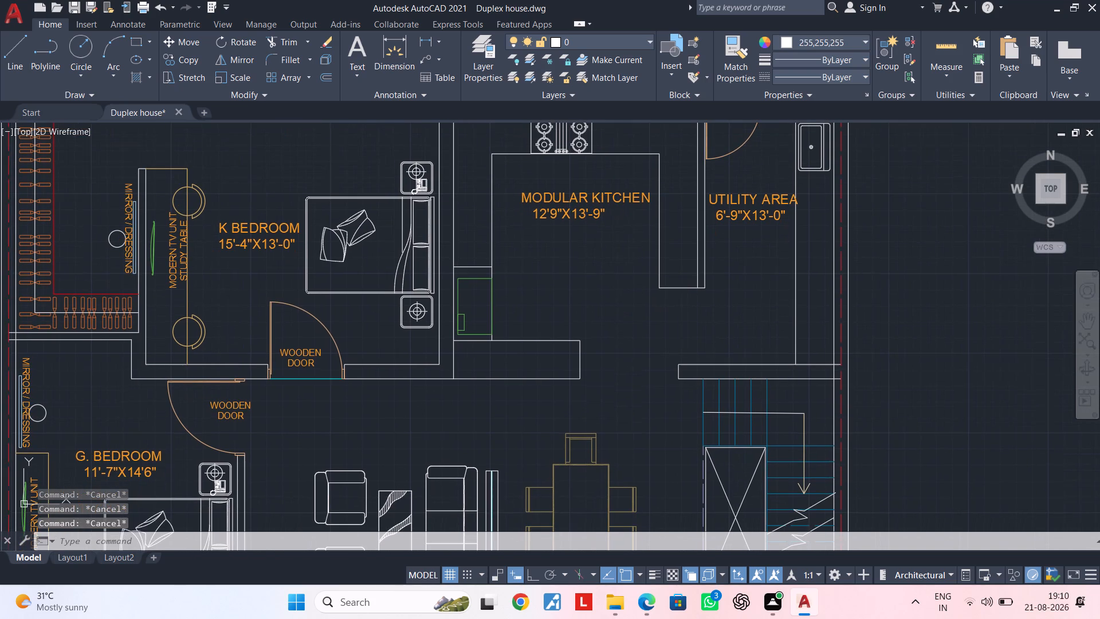
scroll(603, 362, "down", 1)
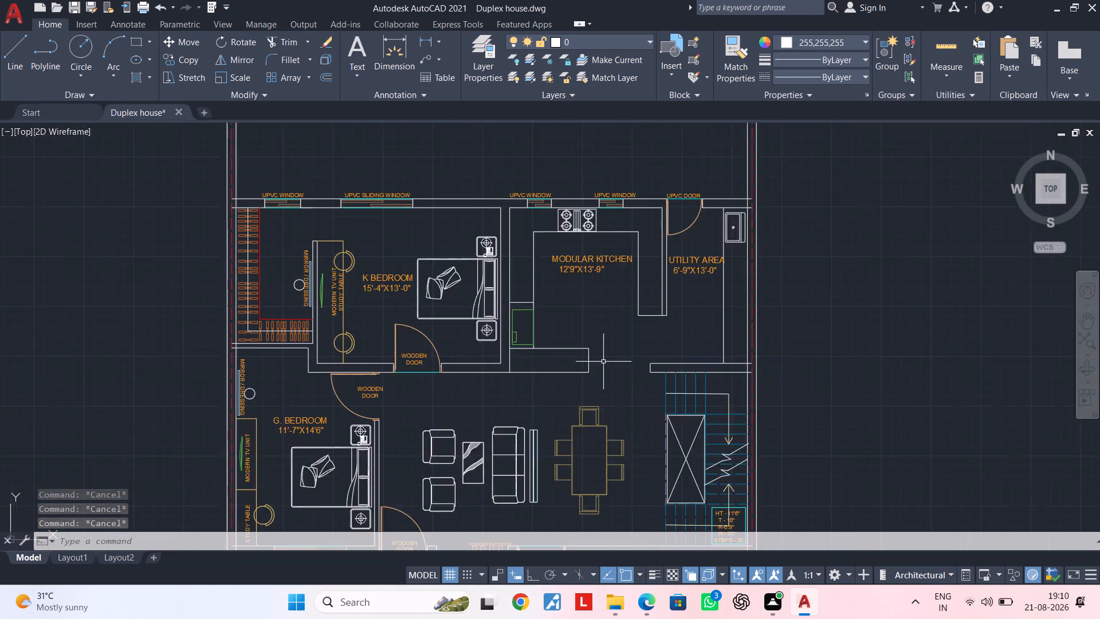
middle_click_drag(603, 362, 664, 305)
scroll(590, 354, "up", 2)
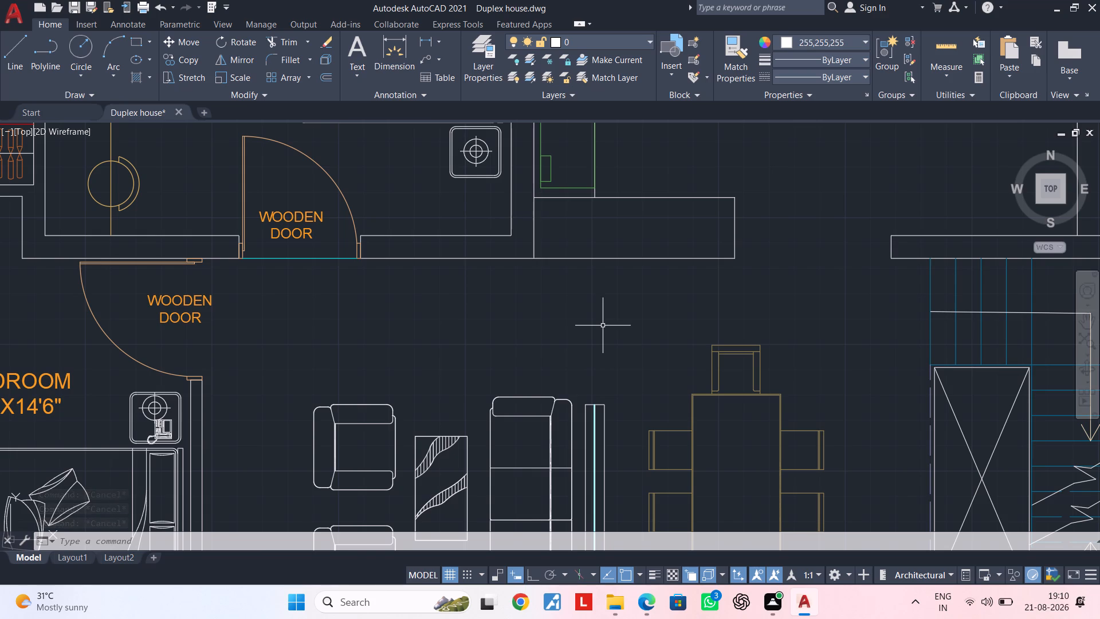
key("Escape")
key("Escape")
scroll(603, 326, "down", 1)
middle_click_drag(603, 326, 595, 215)
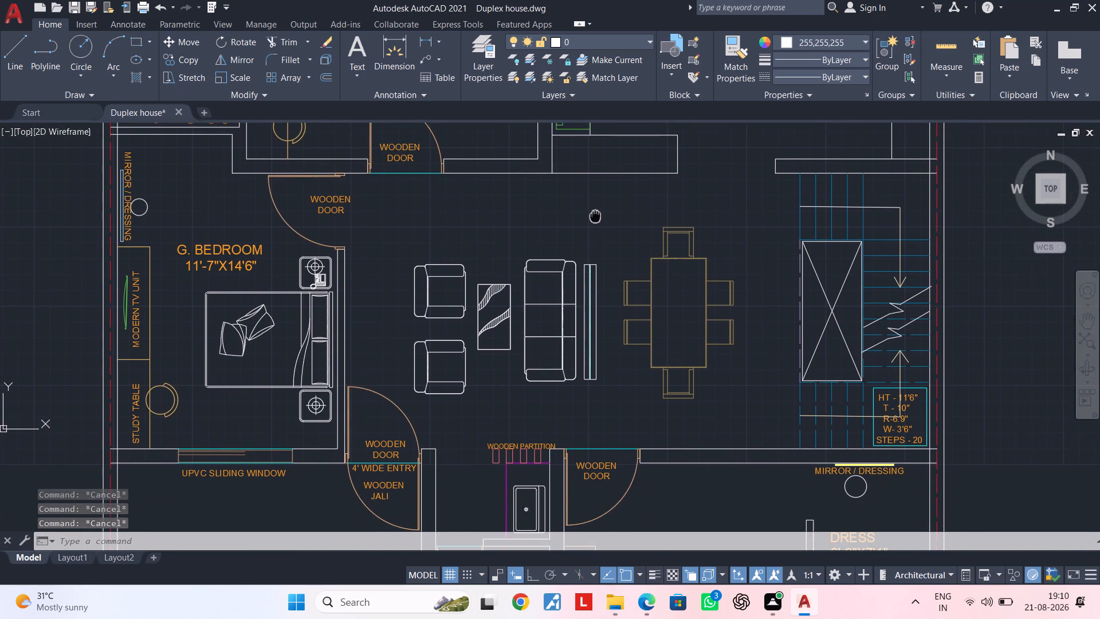
middle_click_drag(595, 215, 559, 177)
scroll(559, 177, "down", 1)
middle_click_drag(559, 191, 549, 229)
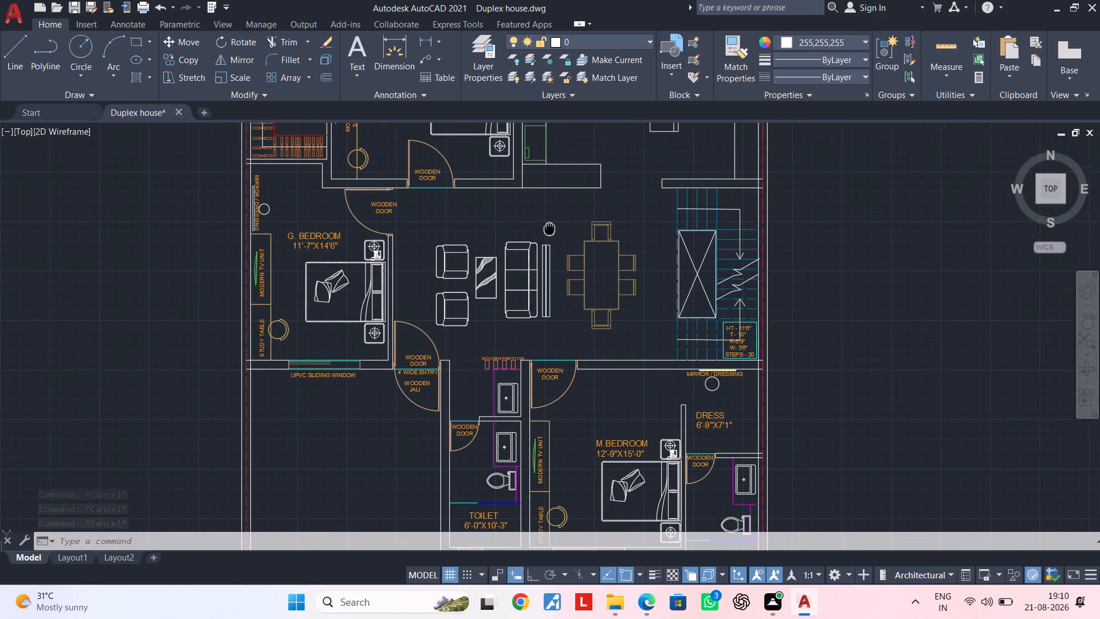
middle_click_drag(549, 229, 548, 238)
Copy the G. BEDROOM study table chair into the open space just south of the modular kitchen's lower counter.
scroll(532, 242, "up", 1)
middle_click_drag(520, 242, 556, 220)
scroll(167, 376, "up", 2)
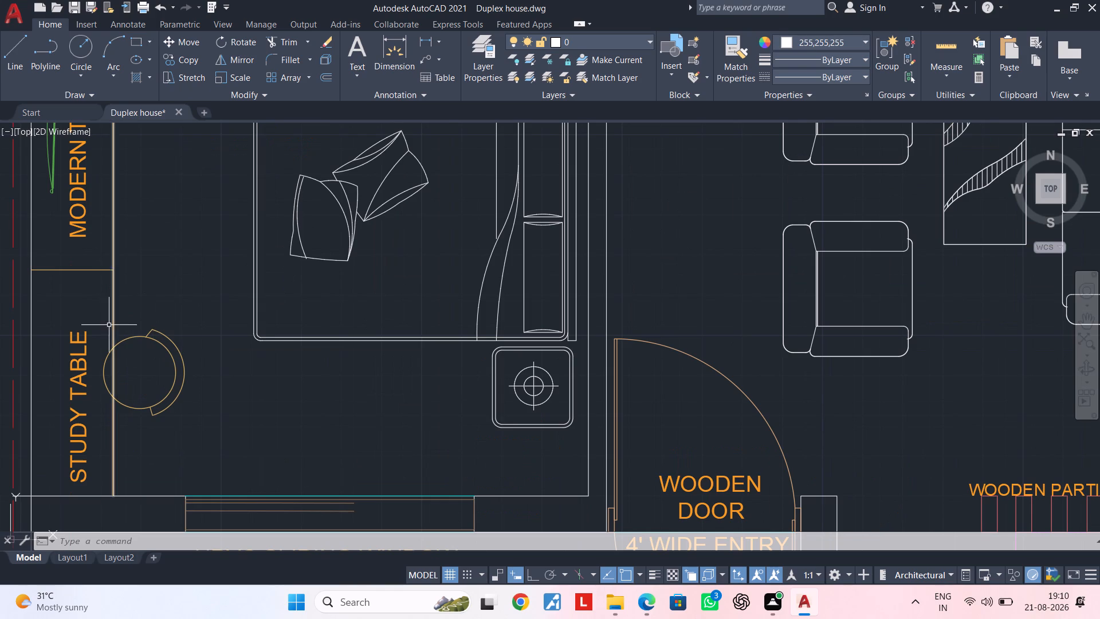
left_click(95, 325)
left_click(203, 428)
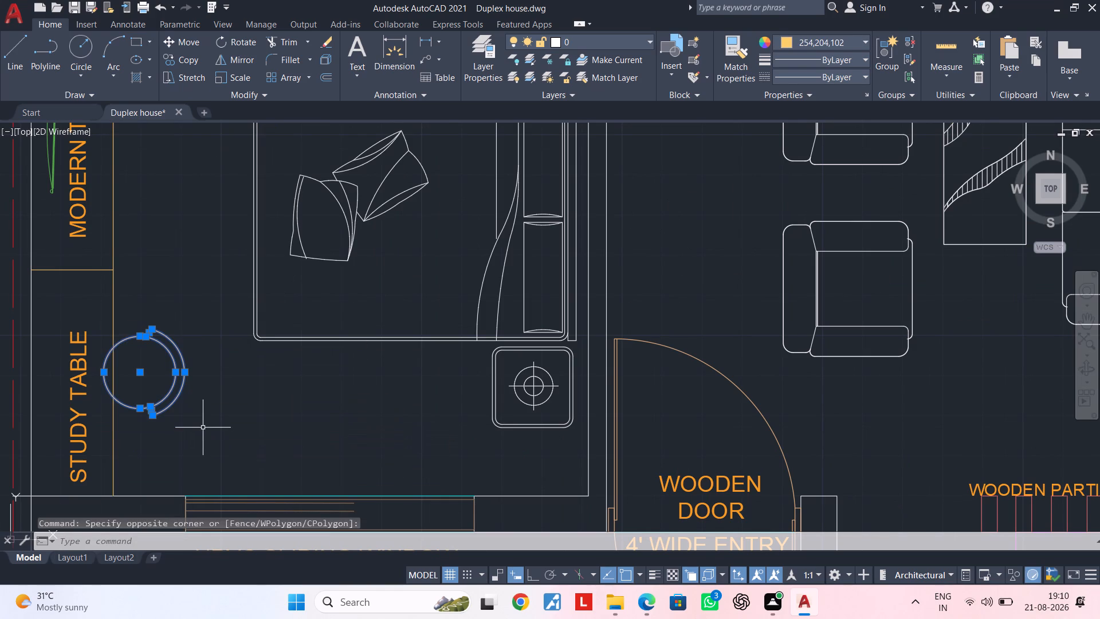
type("CO")
key("space")
left_click_drag(160, 381, 173, 381)
scroll(441, 370, "down", 2)
middle_click_drag(490, 375, 201, 468)
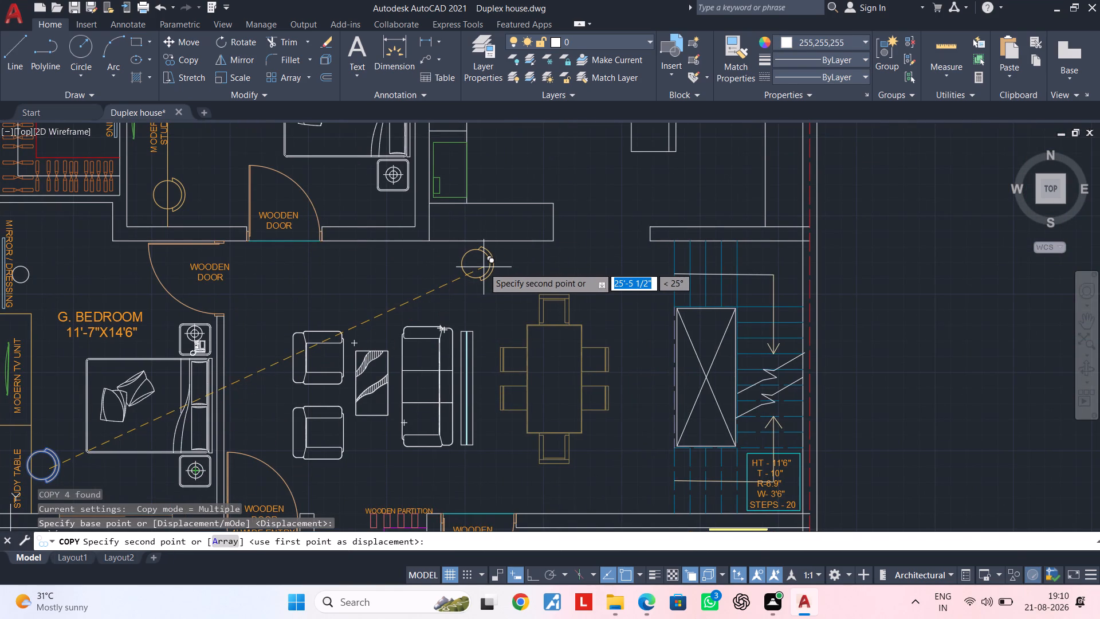
scroll(484, 267, "up", 1)
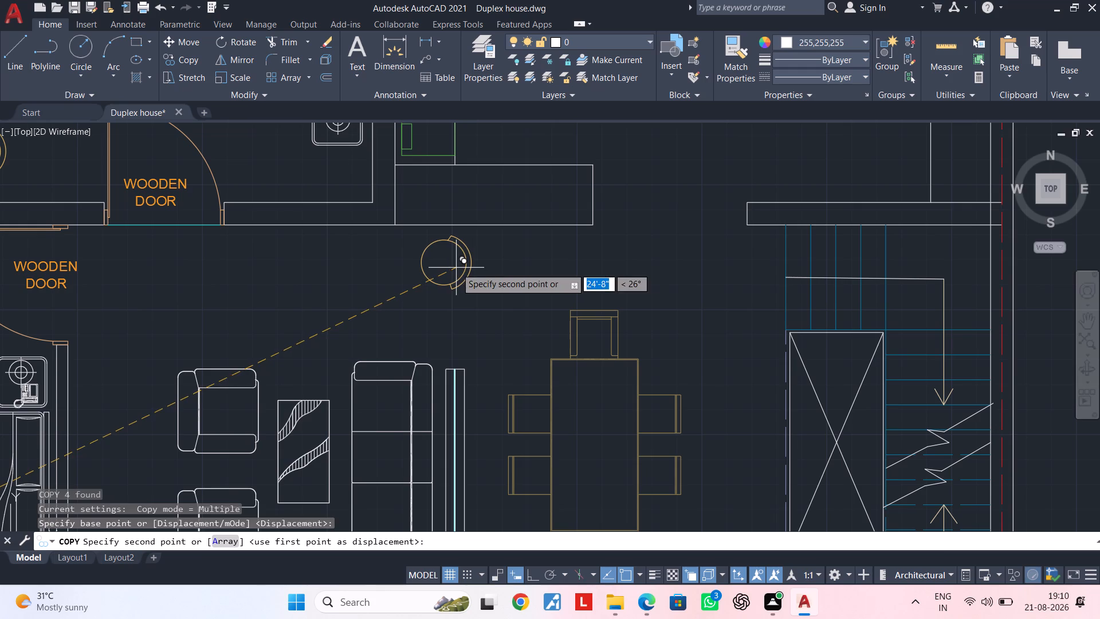
left_click(456, 268)
key("Escape")
key("Escape")
Rotate the copied chair 90 degrees clockwise with Ortho on, so its backrest faces south.
left_click(412, 236)
left_click_drag(412, 236, 419, 239)
left_click(520, 296)
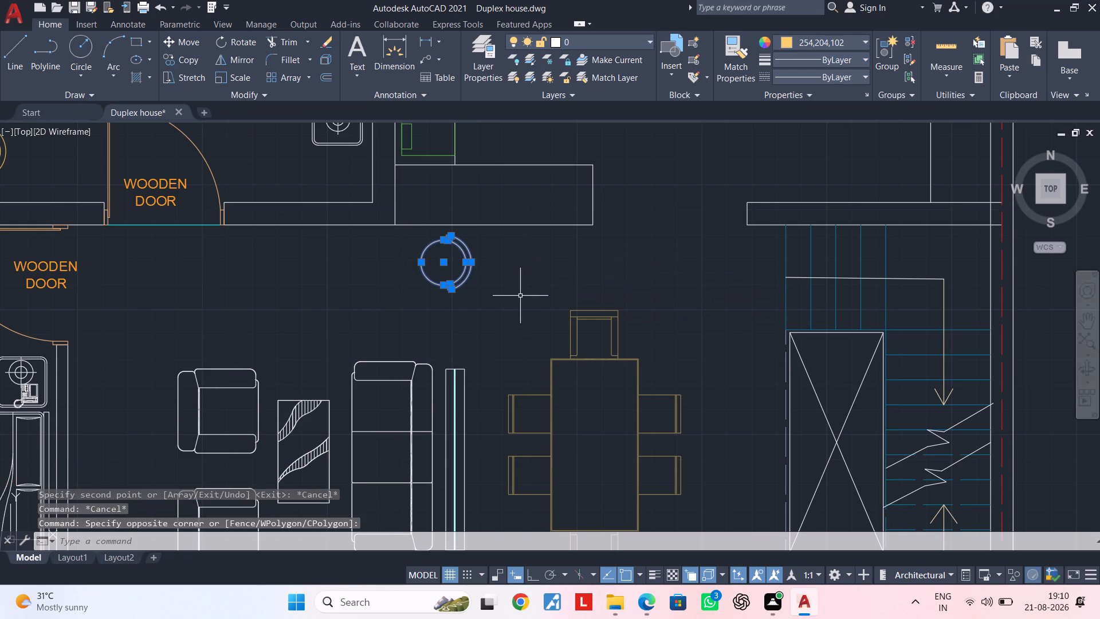
type("RO")
key("space")
left_click(458, 303)
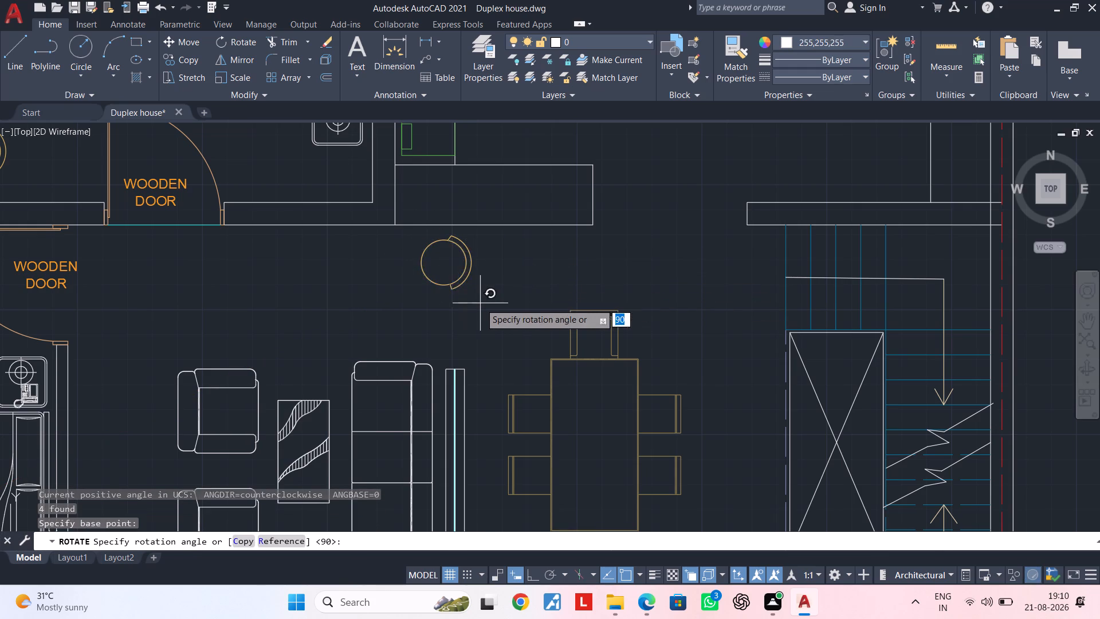
left_click(531, 571)
left_click(509, 366)
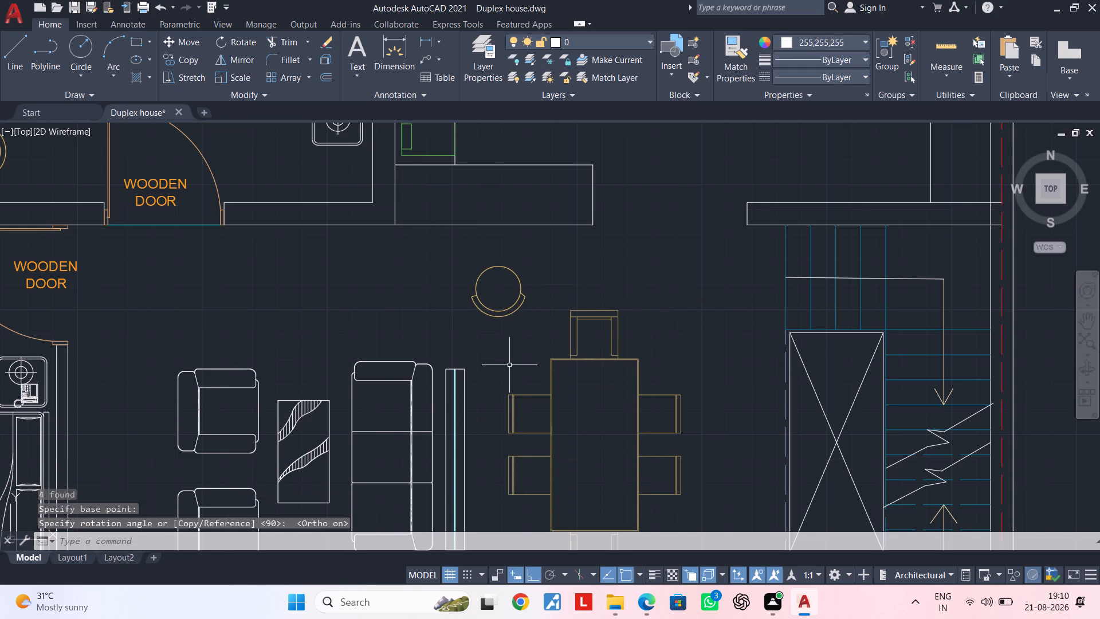
key("Escape")
key("Escape")
left_click(509, 310)
key("Escape")
Move the rotated chair, with Ortho off, onto the south edge of the kitchen's lower counter, near its west end.
left_click(545, 258)
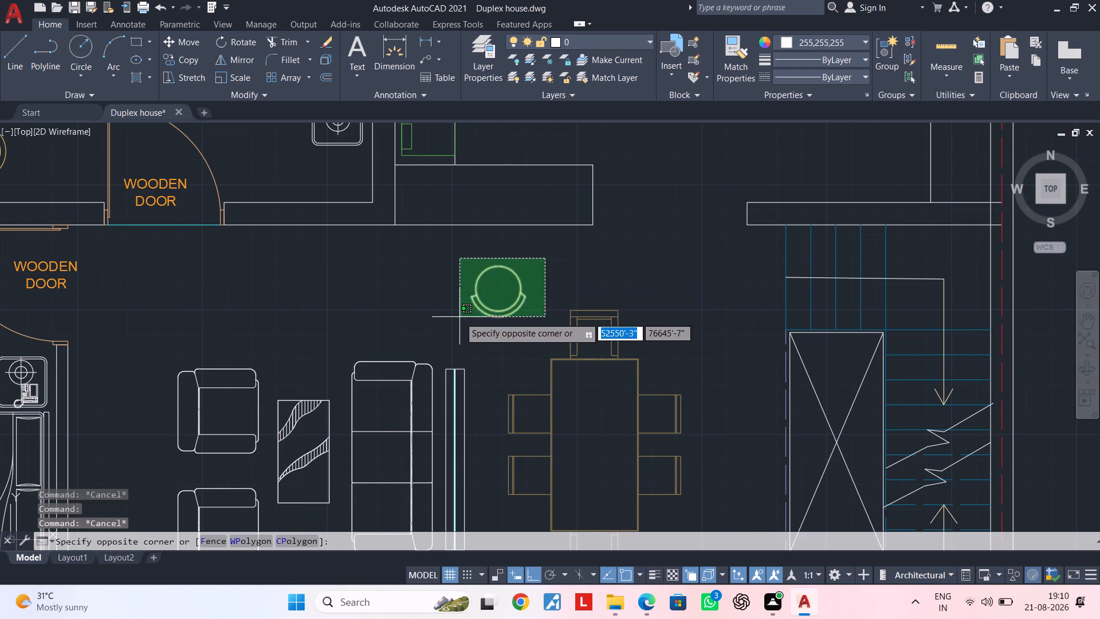
left_click(459, 317)
type("M")
key("space")
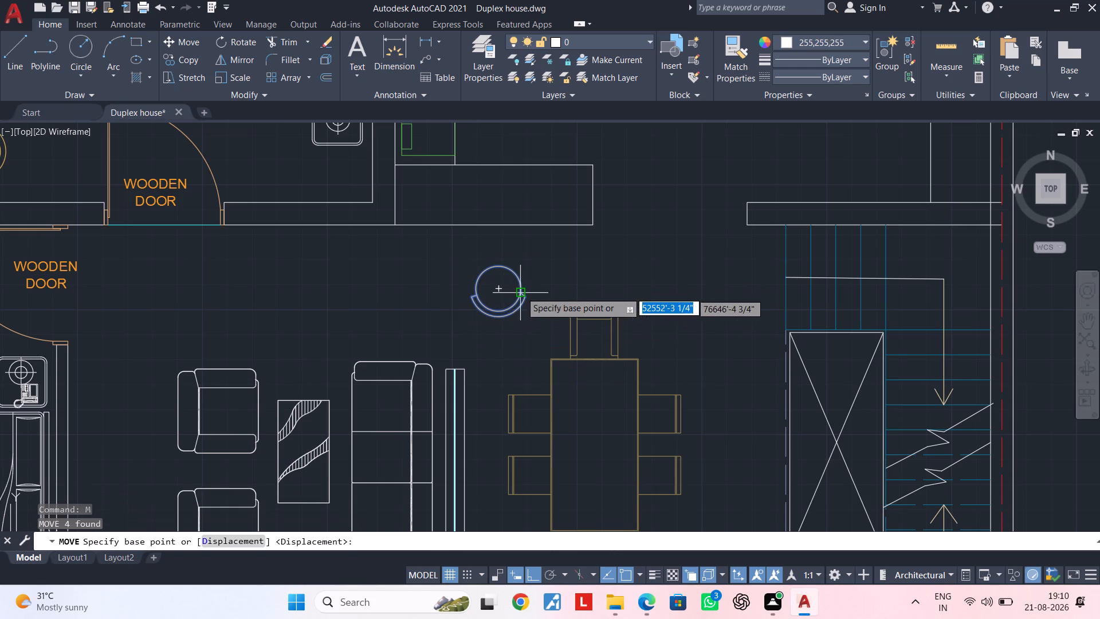
left_click(501, 293)
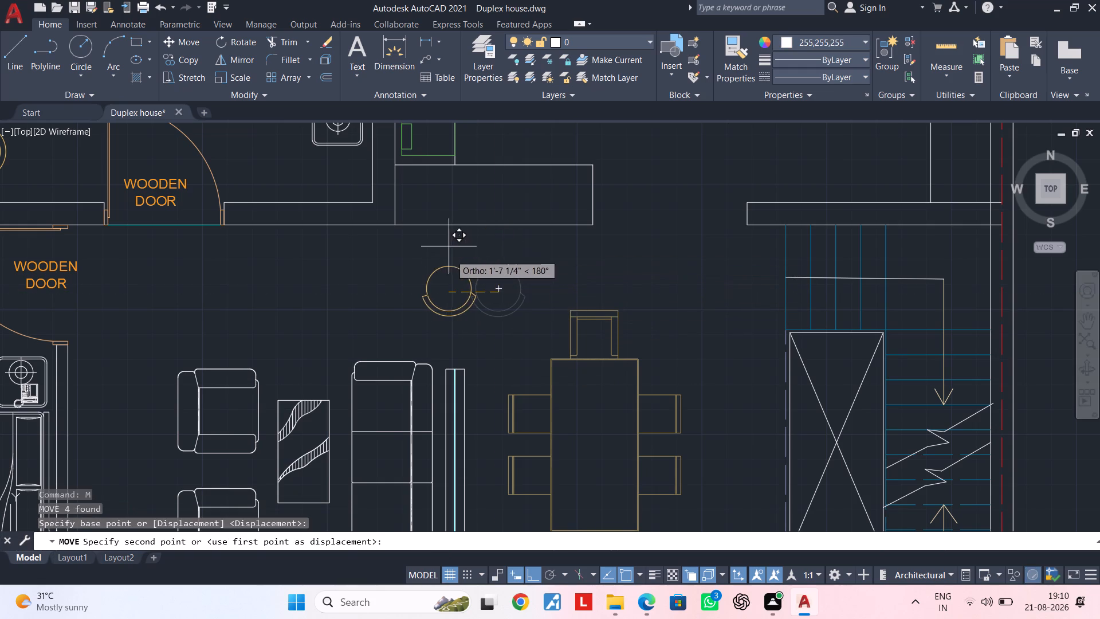
left_click(535, 573)
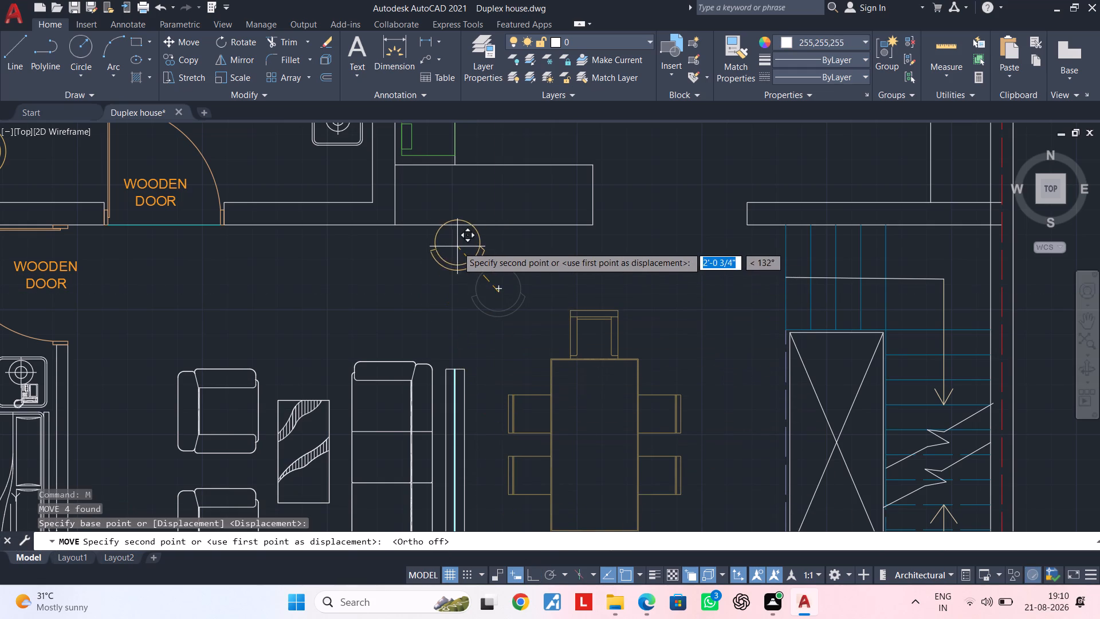
scroll(450, 235, "up", 1)
left_click(437, 224)
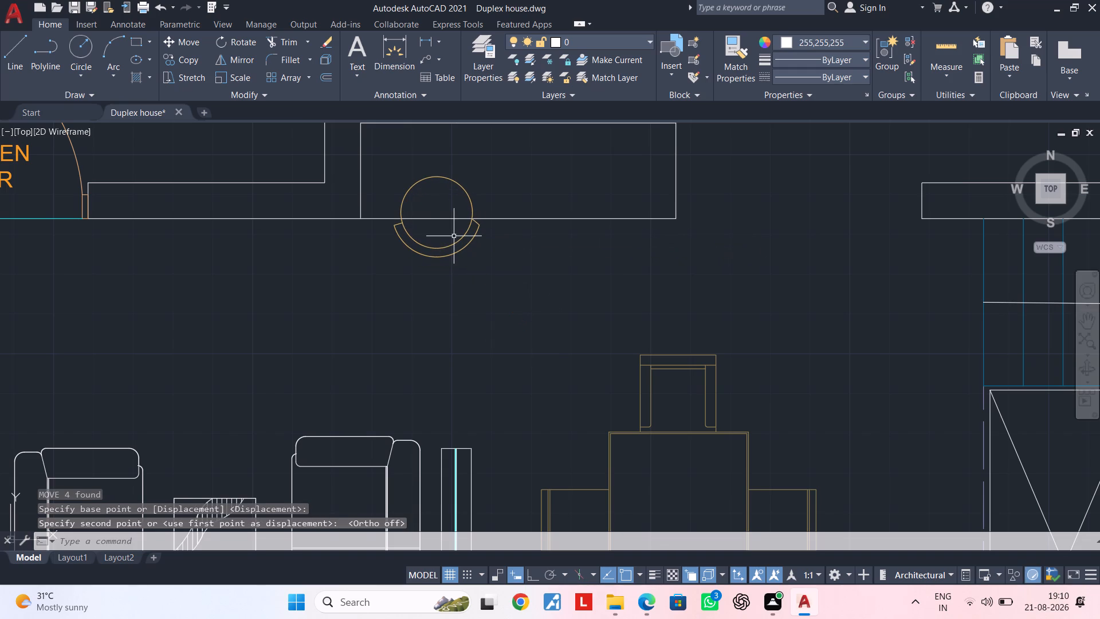
key("Escape")
Copy the counter chair about 3 feet east along the same counter edge to make a second seat.
left_click(386, 166)
left_click(515, 272)
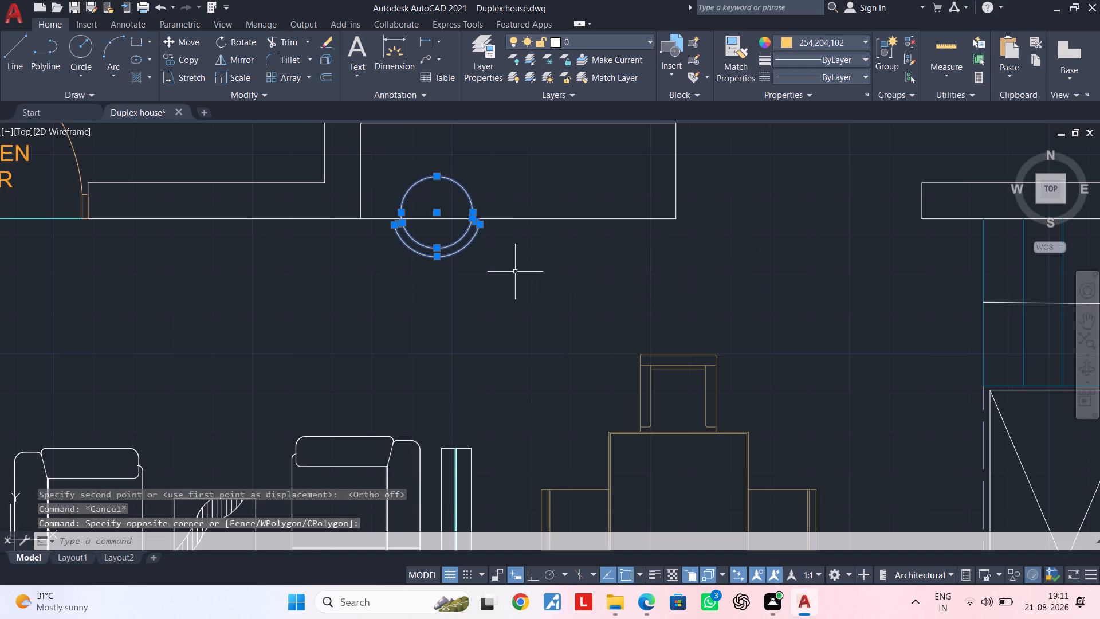
type("CO")
key("space")
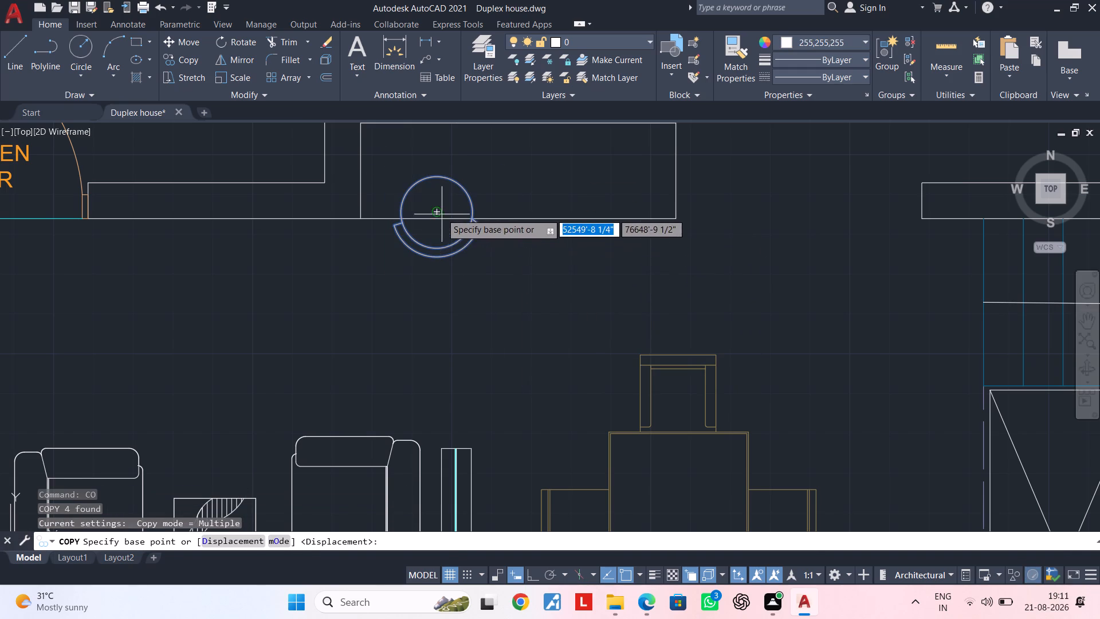
left_click(435, 209)
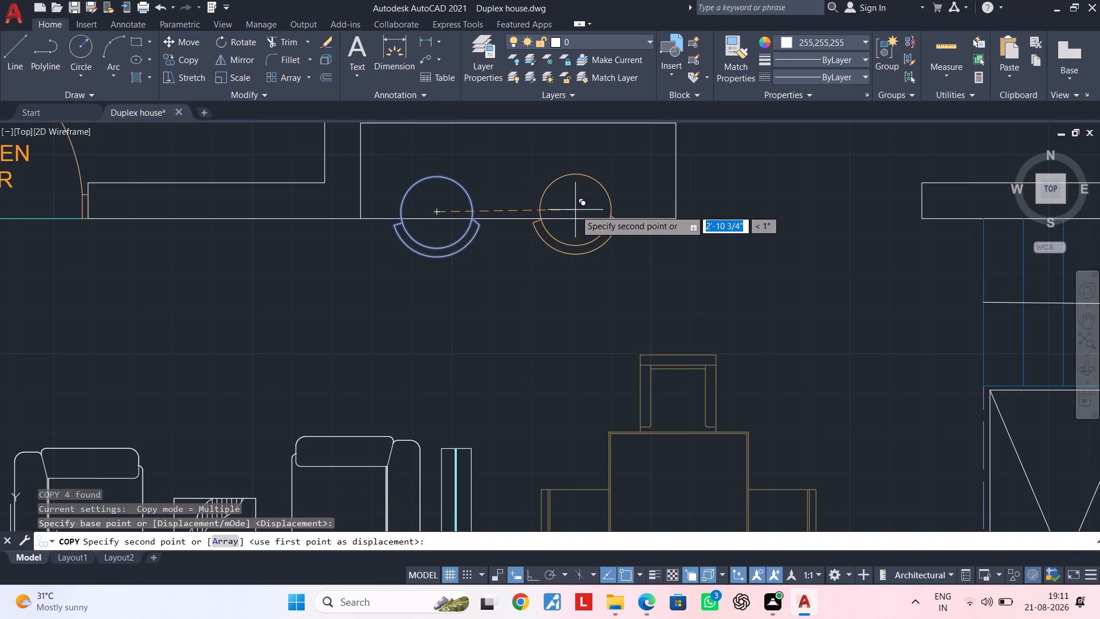
left_click(579, 210)
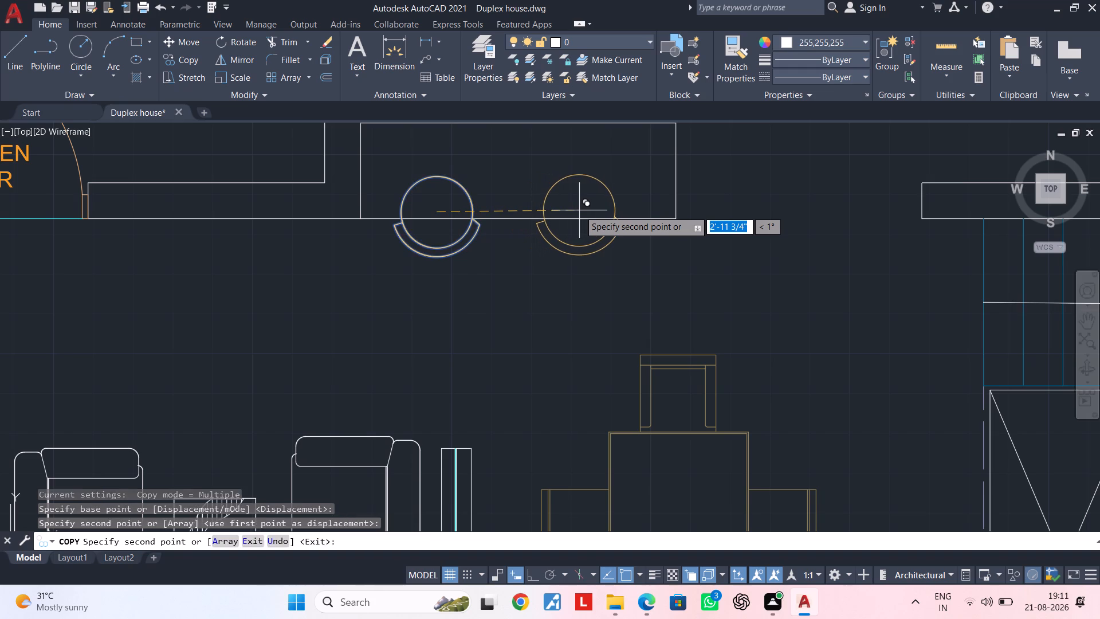
key("Escape")
key("Escape")
Look over the G. BEDROOM, living, dining and staircase areas around the counter seating.
middle_click_drag(546, 265, 542, 314)
scroll(543, 311, "down", 2)
middle_click_drag(531, 315, 760, 289)
middle_click_drag(645, 296, 831, 283)
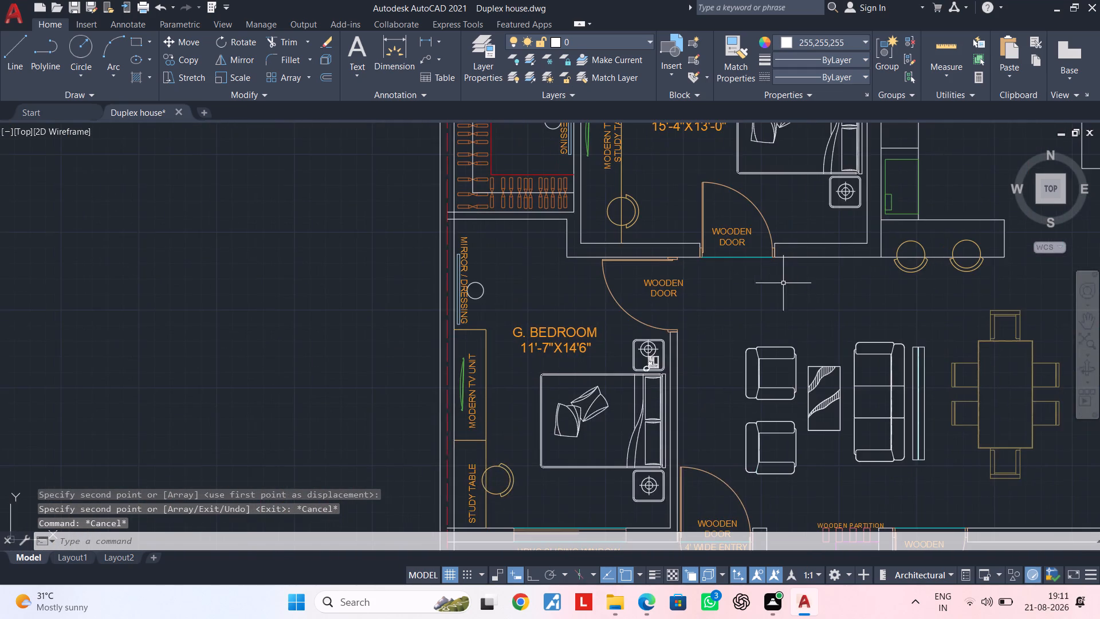
middle_click_drag(783, 283, 604, 276)
key("Escape")
key("Escape")
key("Escape")
key("Escape")
key("Escape")
key("Escape")
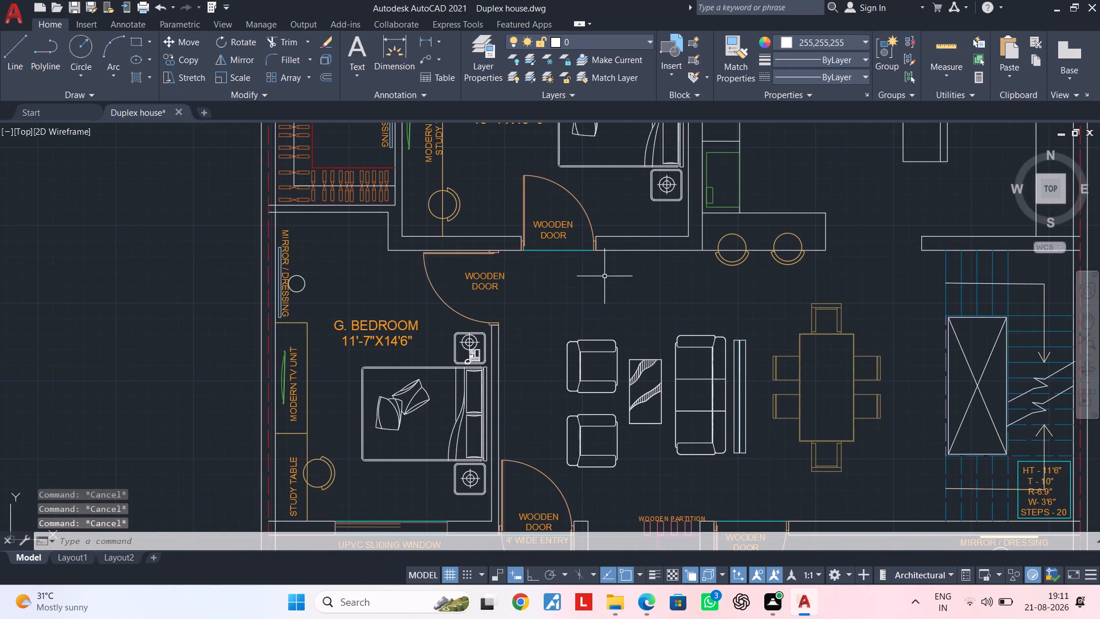
key("Escape")
middle_click_drag(678, 280, 473, 293)
middle_click_drag(474, 294, 514, 277)
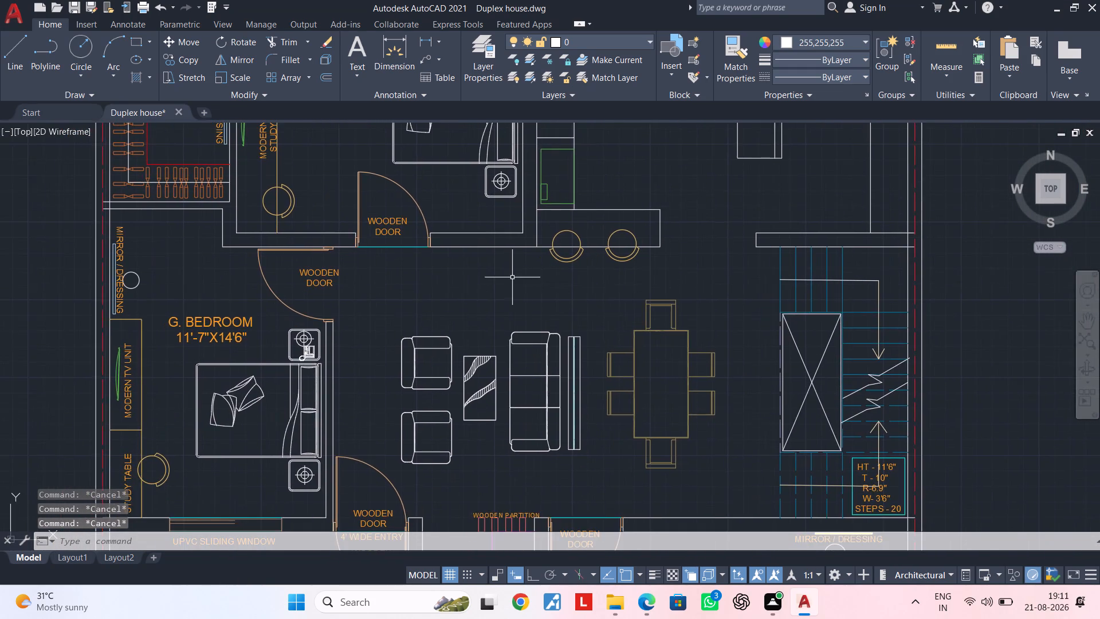
scroll(510, 278, "down", 1)
middle_click_drag(496, 279, 538, 269)
key("Escape")
key("Escape")
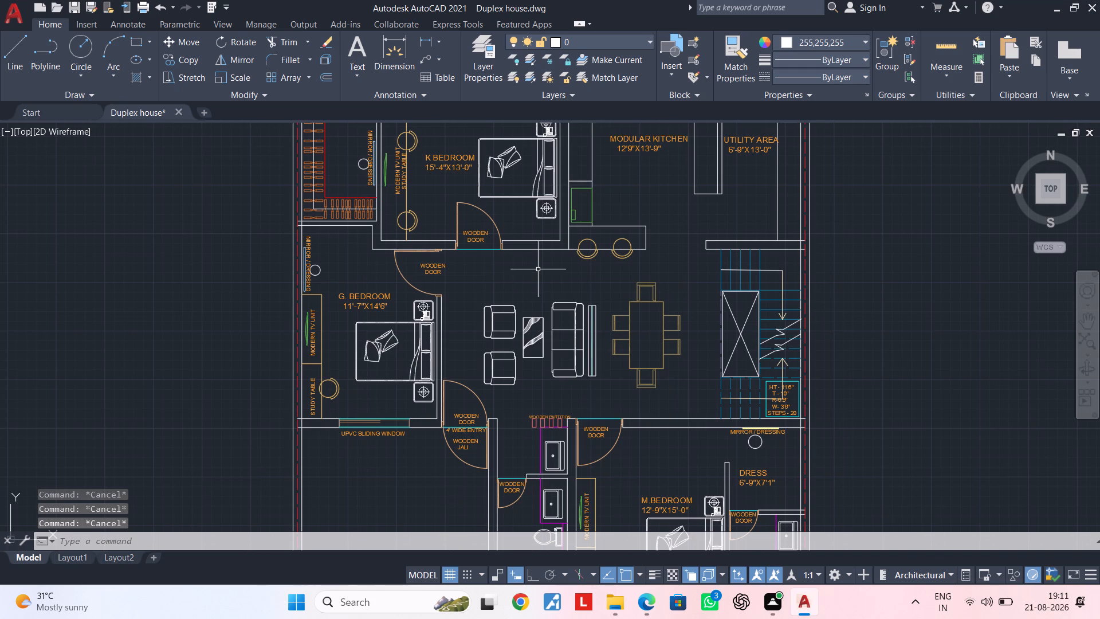
Copy the LOBBY 20'-0"X14'-6" label from the furnished plan to the new plan, between the sofa and the dining table's north end.
scroll(538, 269, "down", 1)
middle_click_drag(549, 287, 659, 281)
middle_click_drag(529, 292, 717, 284)
scroll(317, 288, "up", 2)
left_click(266, 258)
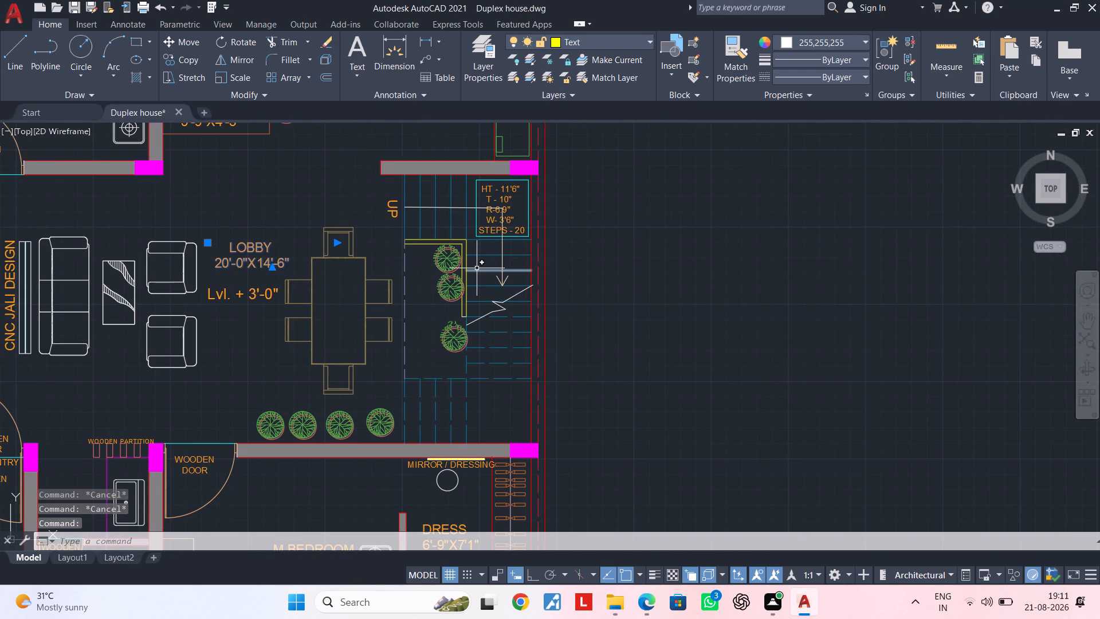
type("CO")
key("space")
left_click(265, 263)
scroll(887, 266, "down", 1)
middle_click_drag(887, 266, 202, 269)
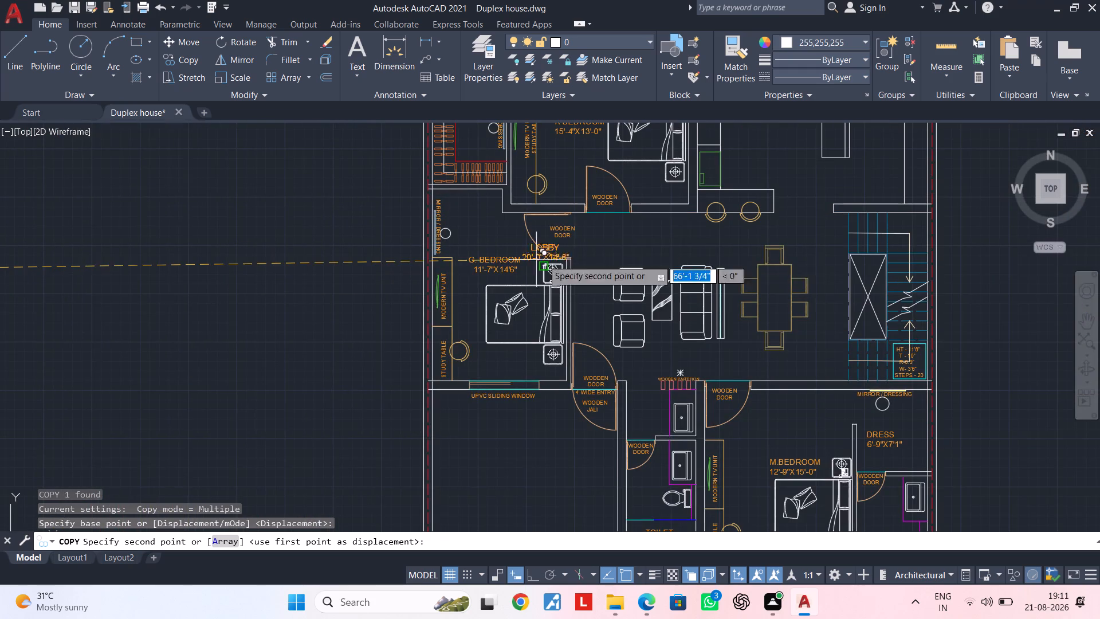
scroll(704, 268, "up", 3)
middle_click_drag(713, 267, 474, 285)
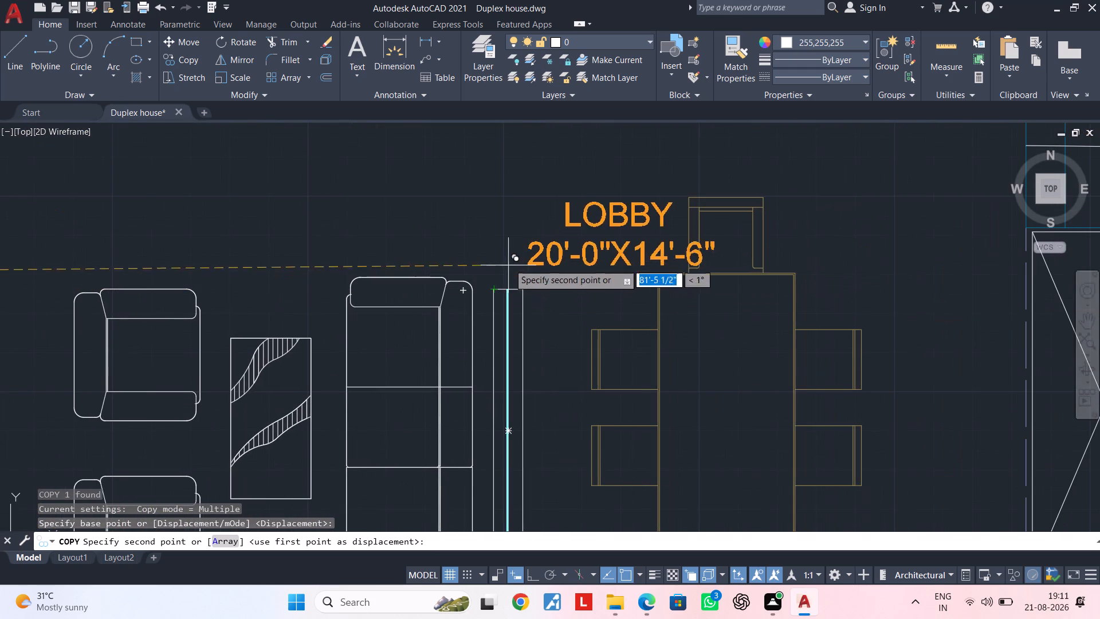
left_click(466, 245)
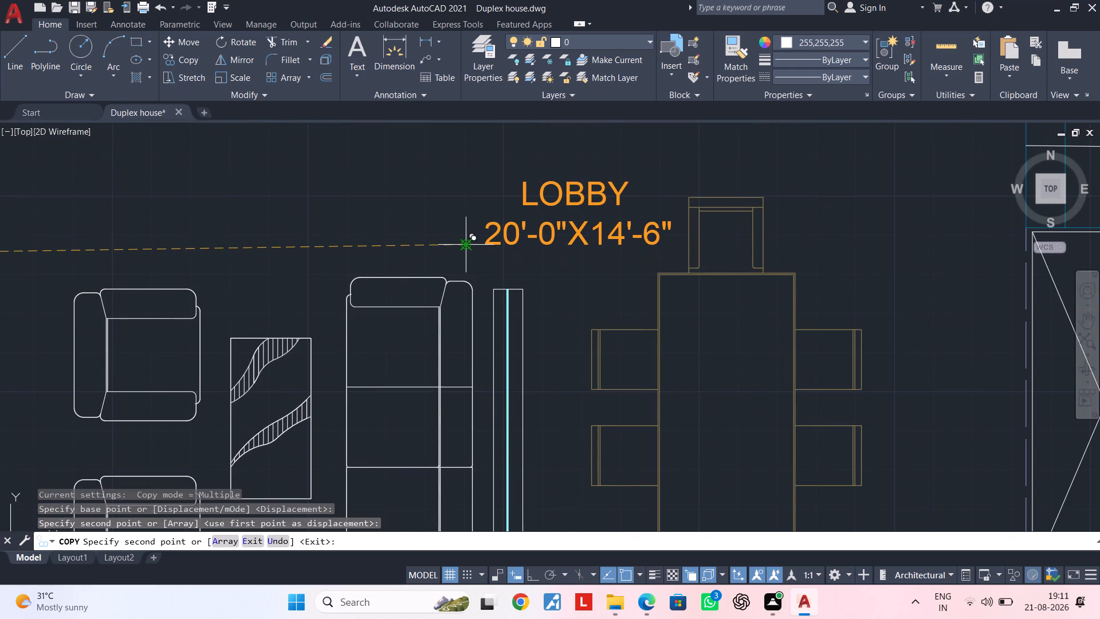
key("Escape")
key("Escape")
key("Escape")
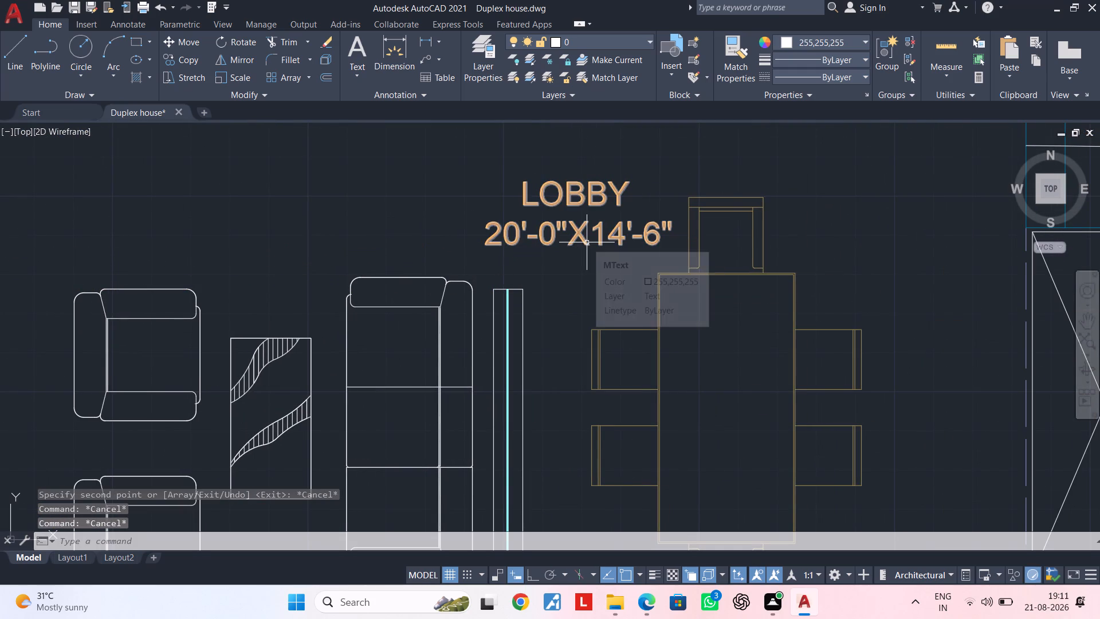
Change the size line of the copied LOBBY label to 20'-1"X14'-6".
scroll(553, 244, "up", 2)
double_click(547, 232)
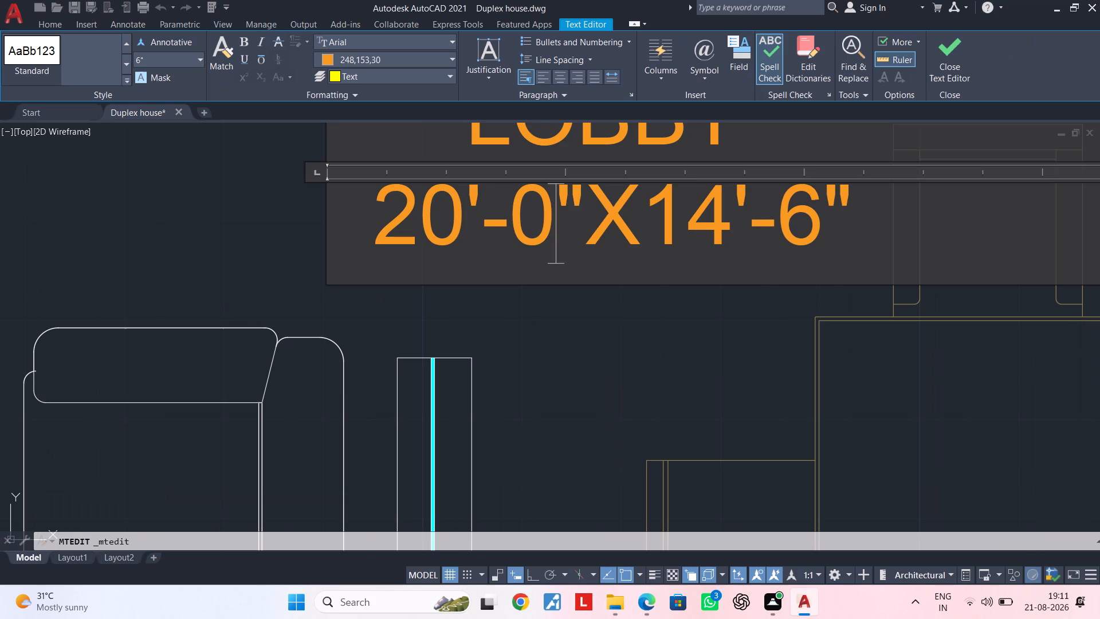
key("BackSpace")
key("1")
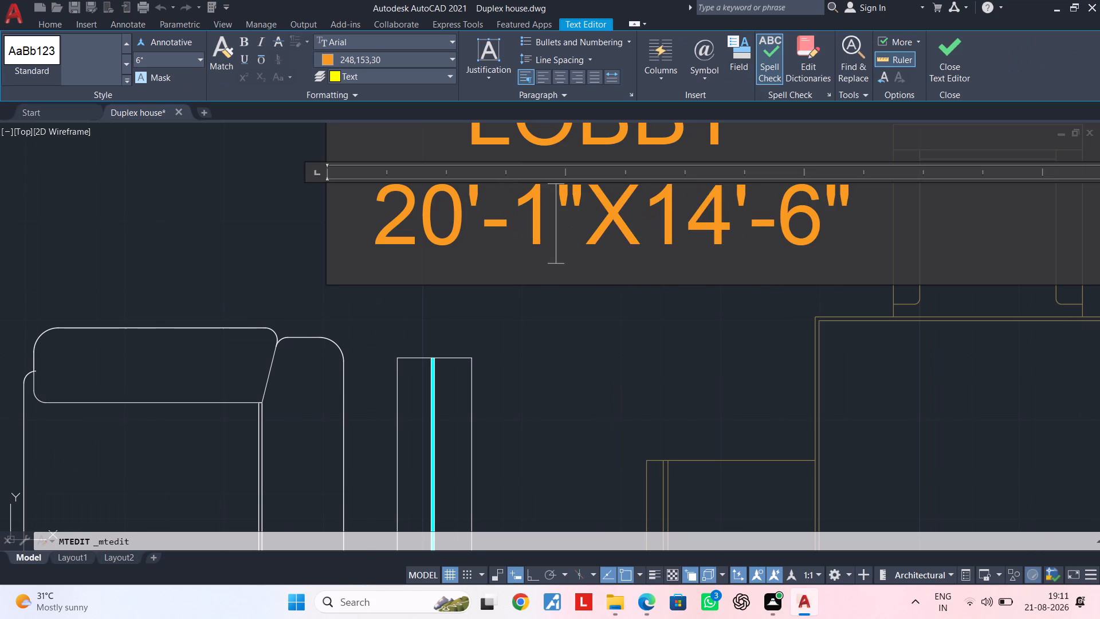
left_click(631, 301)
Copy the staircase's UP label from the furnished plan to the west end of the new plan's north stair flight.
scroll(647, 301, "down", 1)
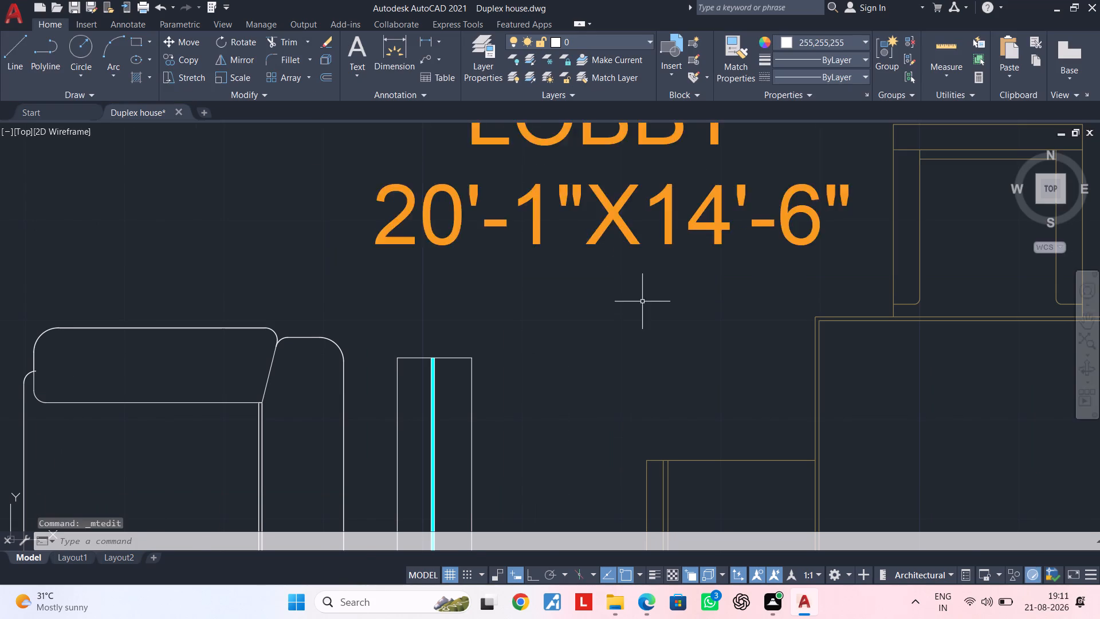
scroll(645, 301, "down", 2)
middle_click_drag(646, 301, 504, 300)
scroll(512, 303, "down", 1)
middle_click_drag(512, 303, 635, 292)
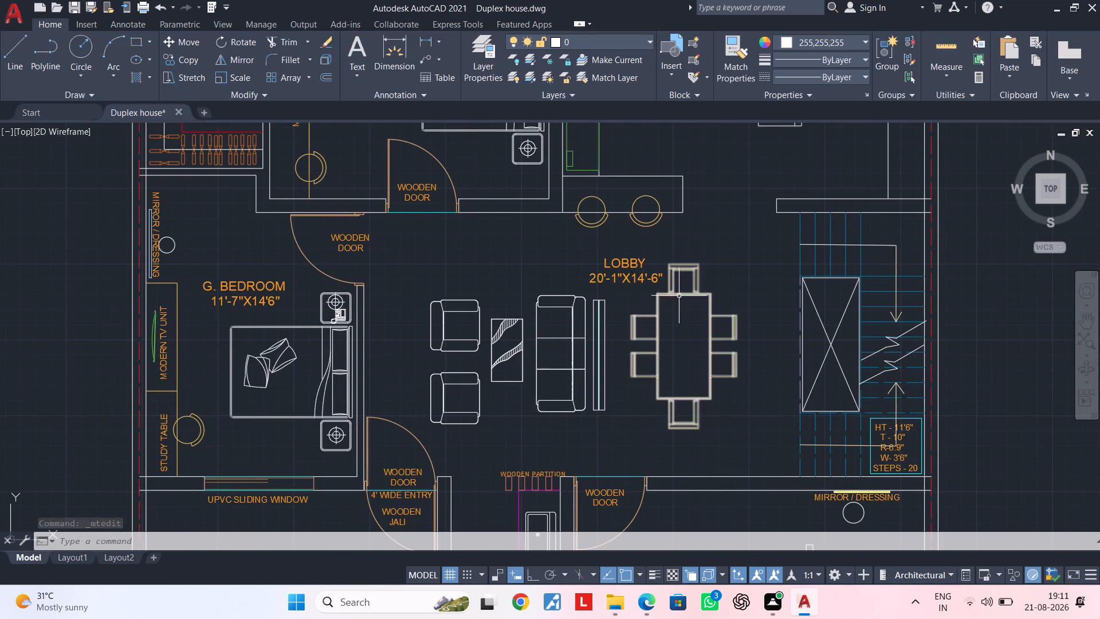
scroll(679, 298, "down", 1)
middle_click_drag(541, 311, 772, 311)
middle_click_drag(301, 296, 567, 292)
scroll(329, 269, "up", 2)
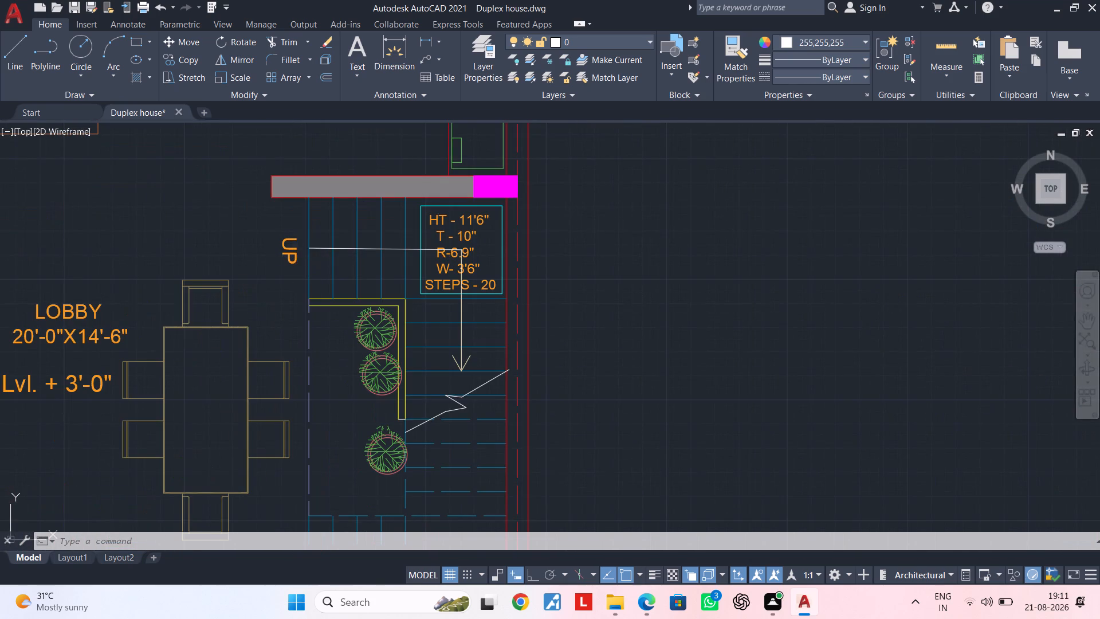
left_click(294, 254)
type("CO")
key("space")
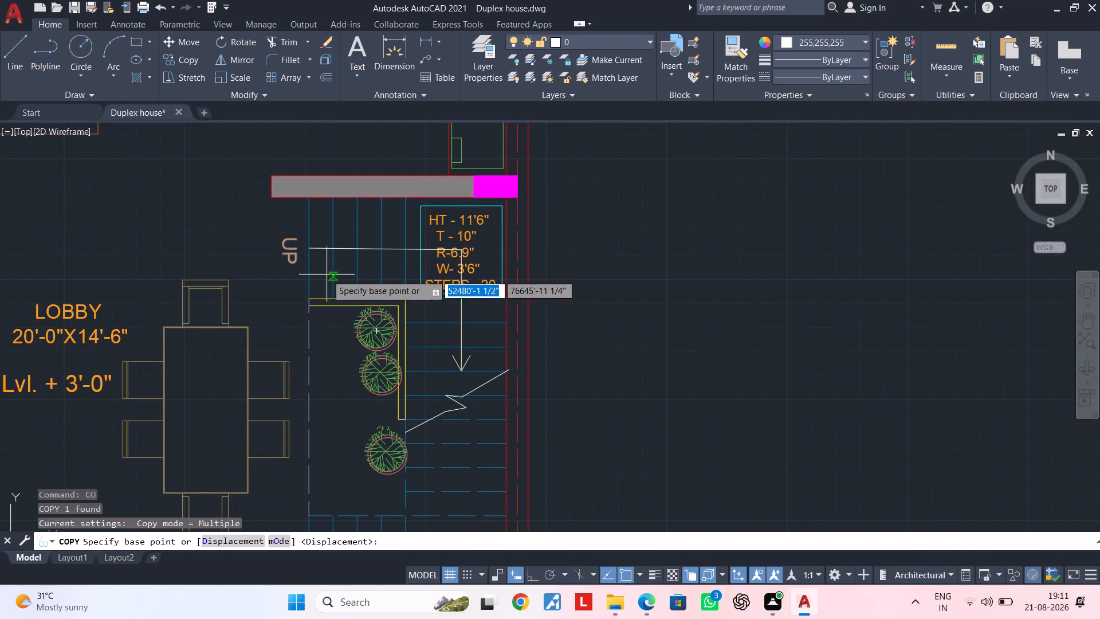
left_click(300, 253)
scroll(881, 256, "down", 3)
middle_click_drag(894, 264, 359, 265)
middle_click_drag(696, 251, 519, 255)
scroll(537, 258, "up", 1)
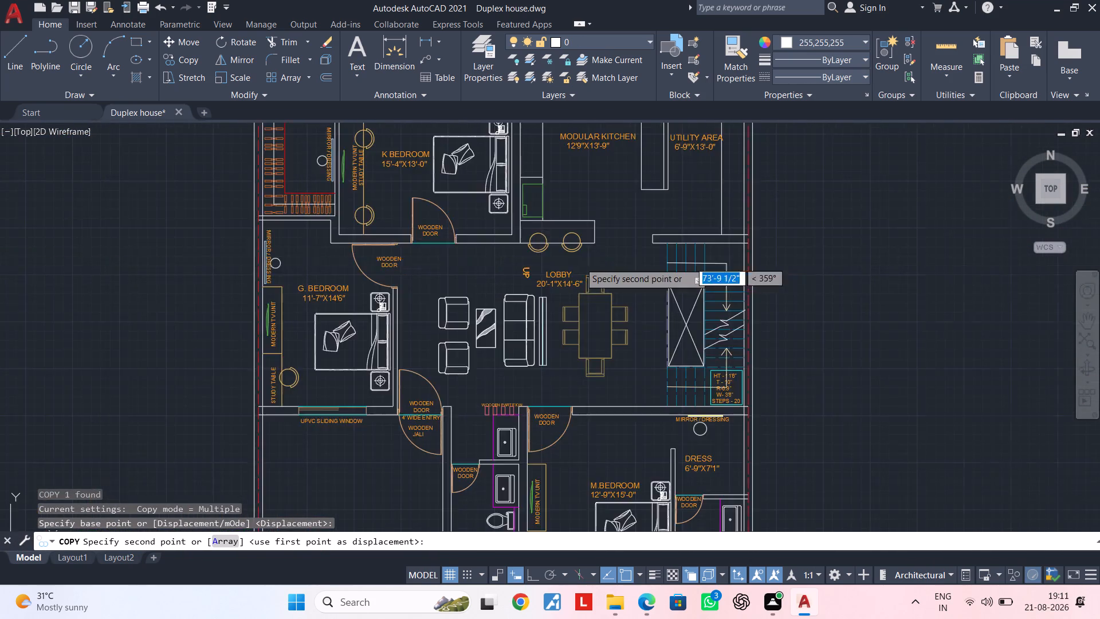
scroll(580, 263, "up", 2)
scroll(731, 234, "up", 2)
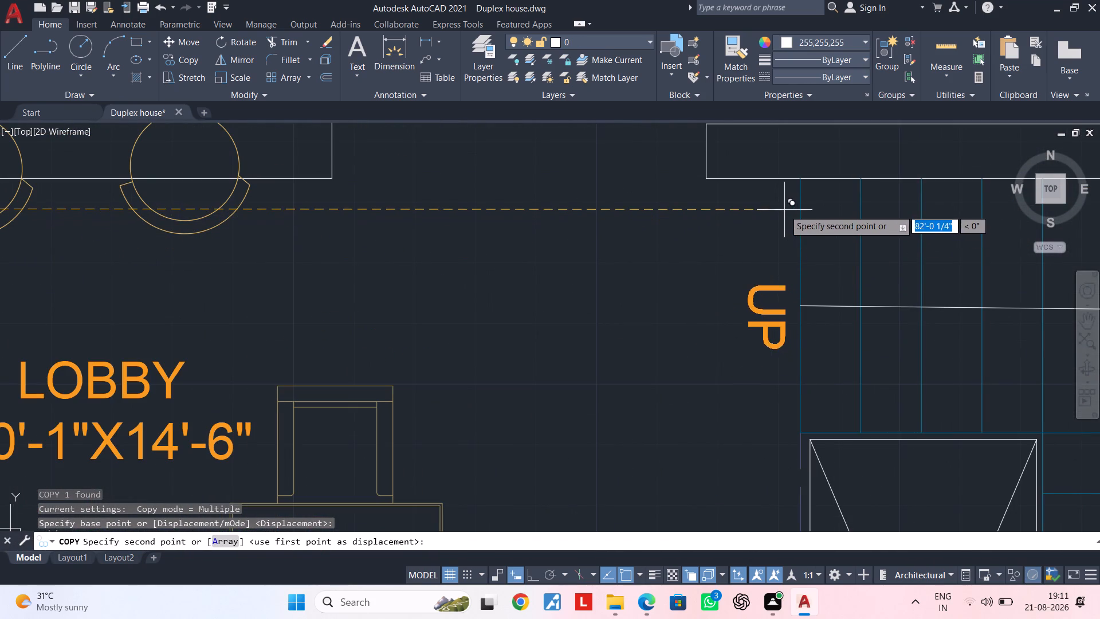
left_click(784, 210)
Place another copy of the UP label at the west end of the new plan's south stair flight.
scroll(767, 321, "down", 3)
middle_click_drag(769, 339, 753, 226)
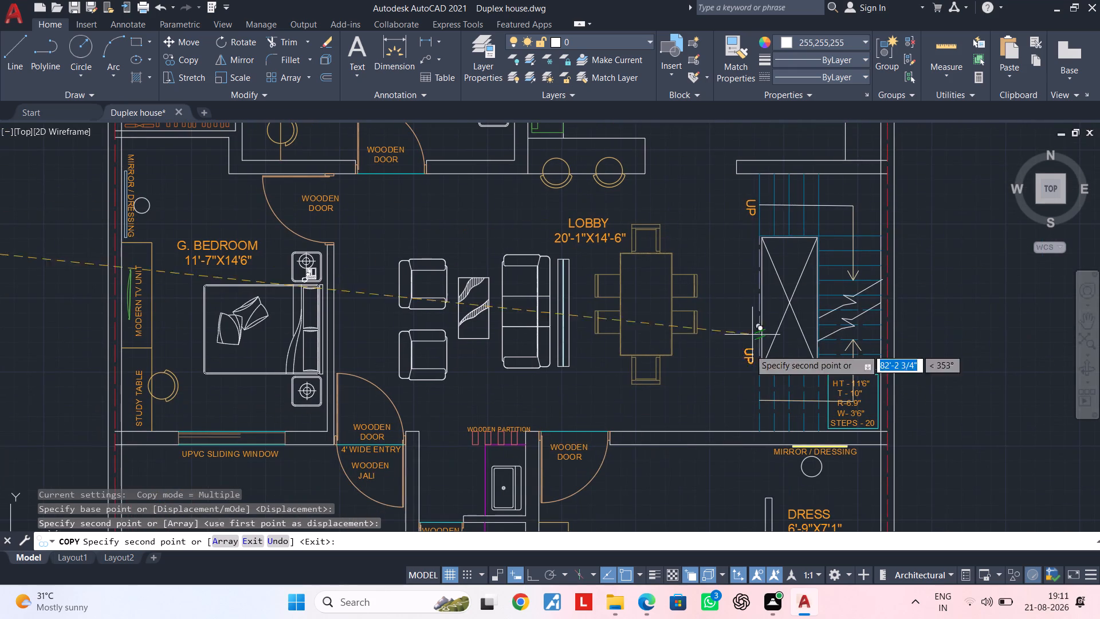
scroll(749, 385, "up", 3)
left_click(752, 365)
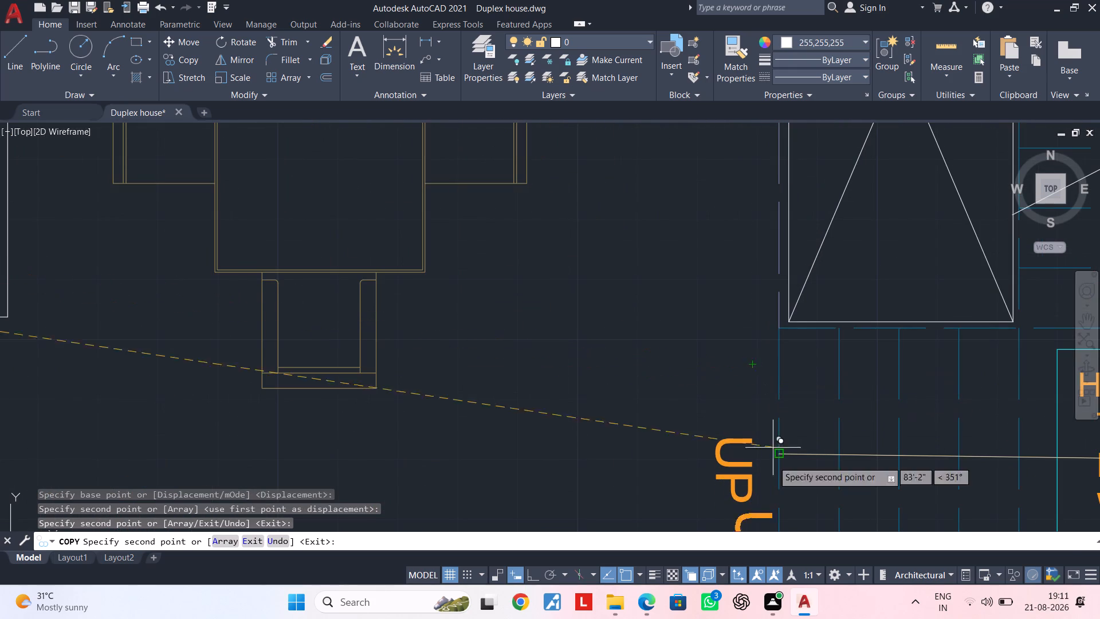
key("Escape")
Change the text of the label beside the south stair flight to DN.
double_click(749, 472)
left_click(746, 473)
key("Escape")
double_click(740, 465)
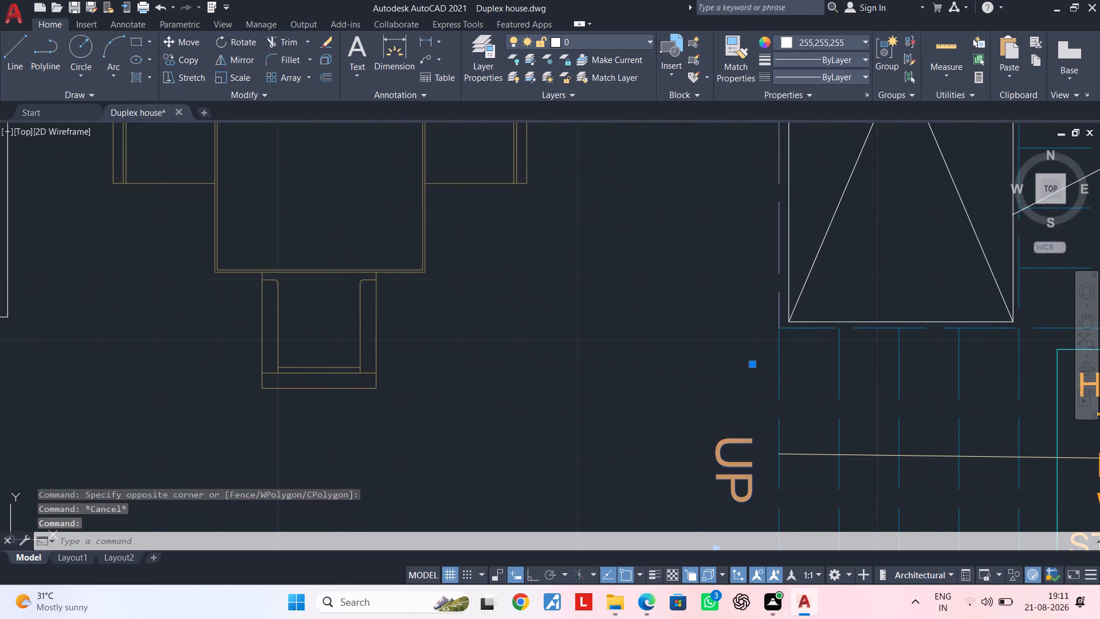
key("Right")
key("BackSpace")
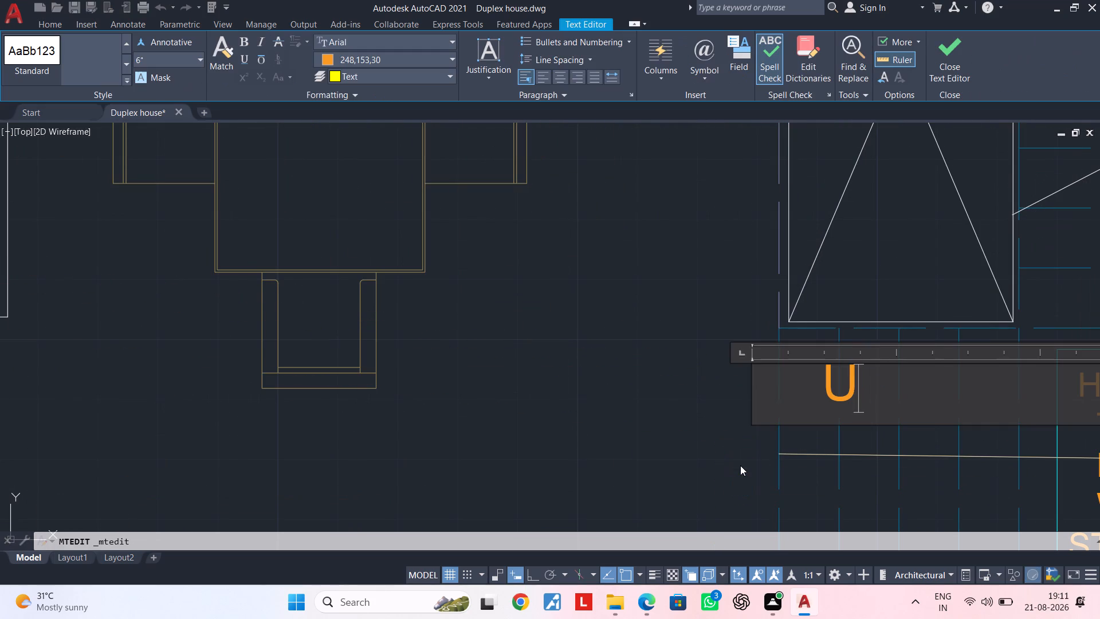
key("BackSpace")
type("DN")
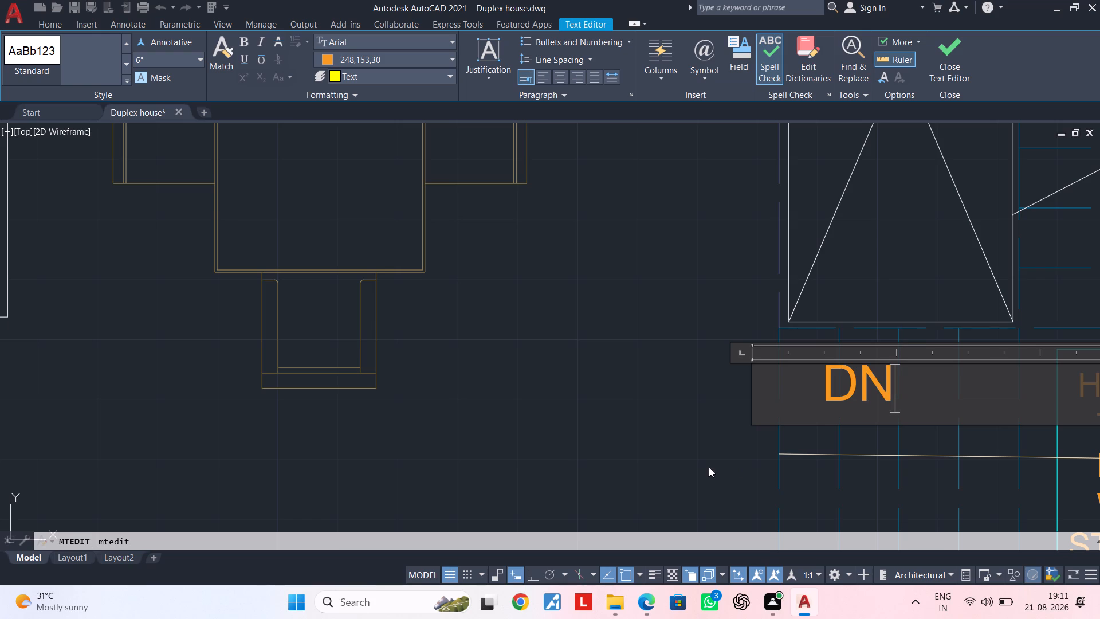
left_click(711, 466)
Move the lobby's dining table set slightly east, towards the staircase.
scroll(718, 473, "down", 3)
middle_click_drag(696, 472, 791, 402)
middle_click_drag(784, 403, 834, 401)
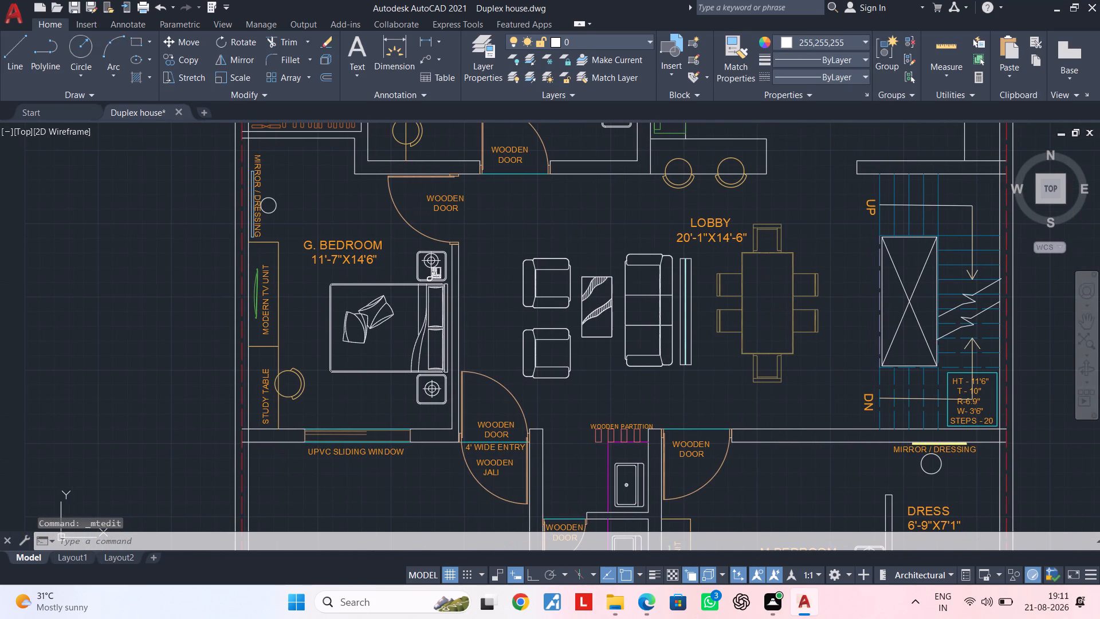
middle_click_drag(834, 401, 815, 408)
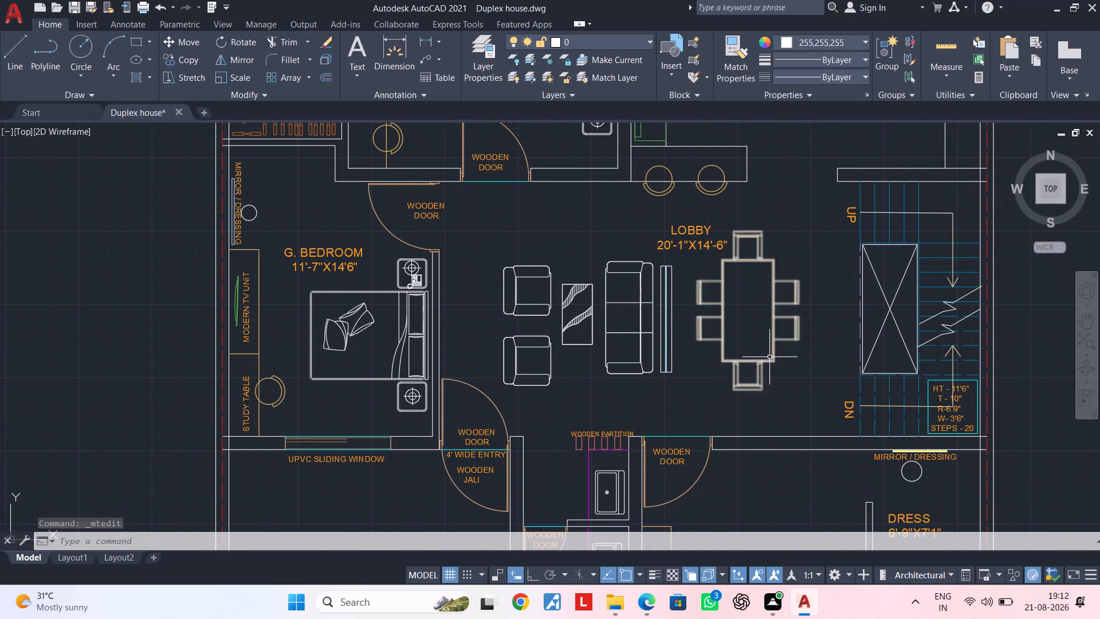
left_click(772, 356)
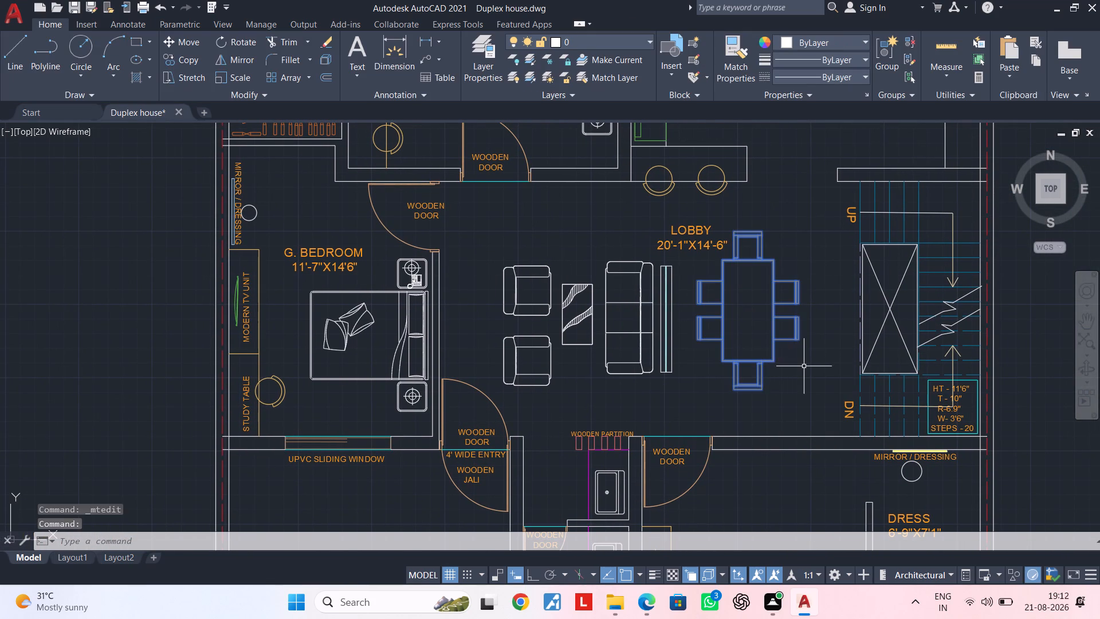
type("M")
key("space")
left_click(807, 366)
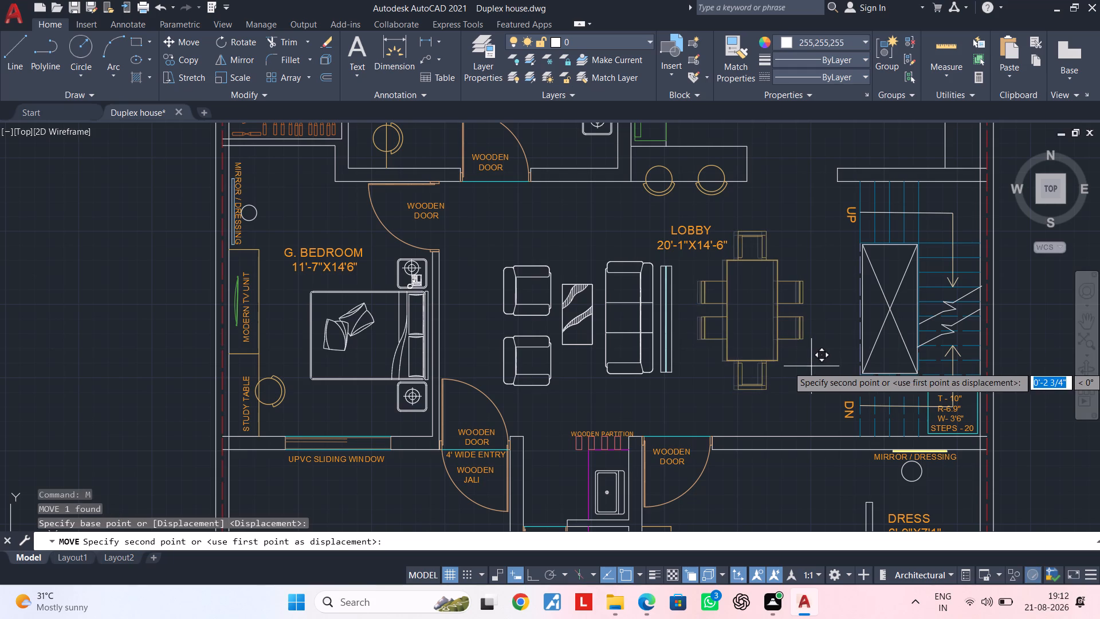
left_click(820, 366)
key("Escape")
middle_click_drag(810, 377, 763, 386)
key("Escape")
key("Escape")
key("Escape")
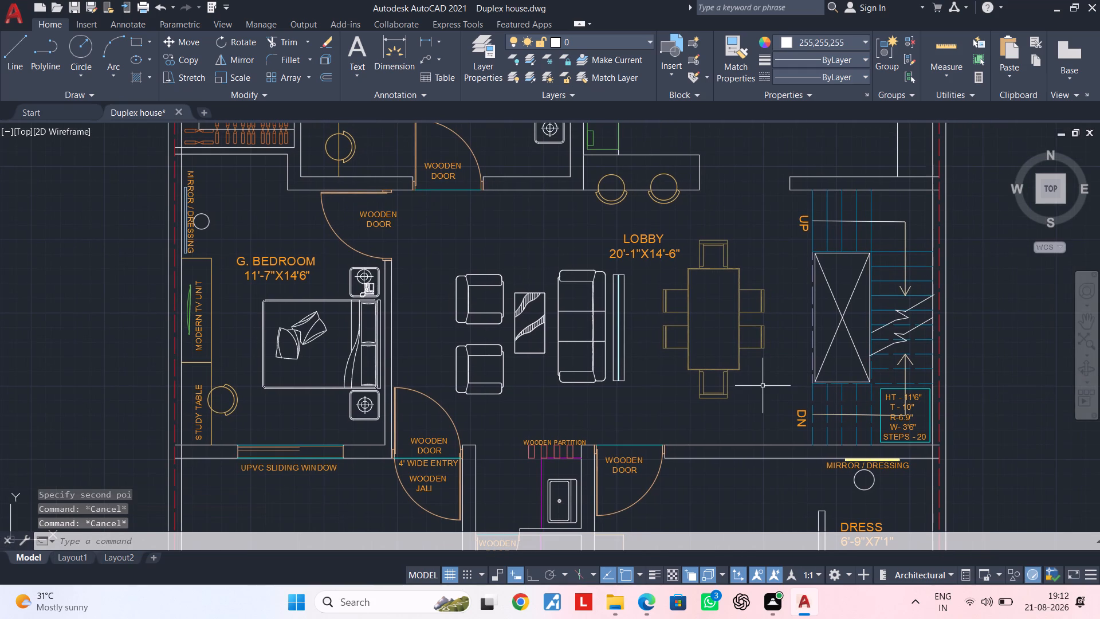
key("Escape")
key("Escape")
Examine the lobby, living, parking and M.BEDROOM areas of the furnished plan against the same part of the new plan.
middle_click_drag(763, 386, 855, 361)
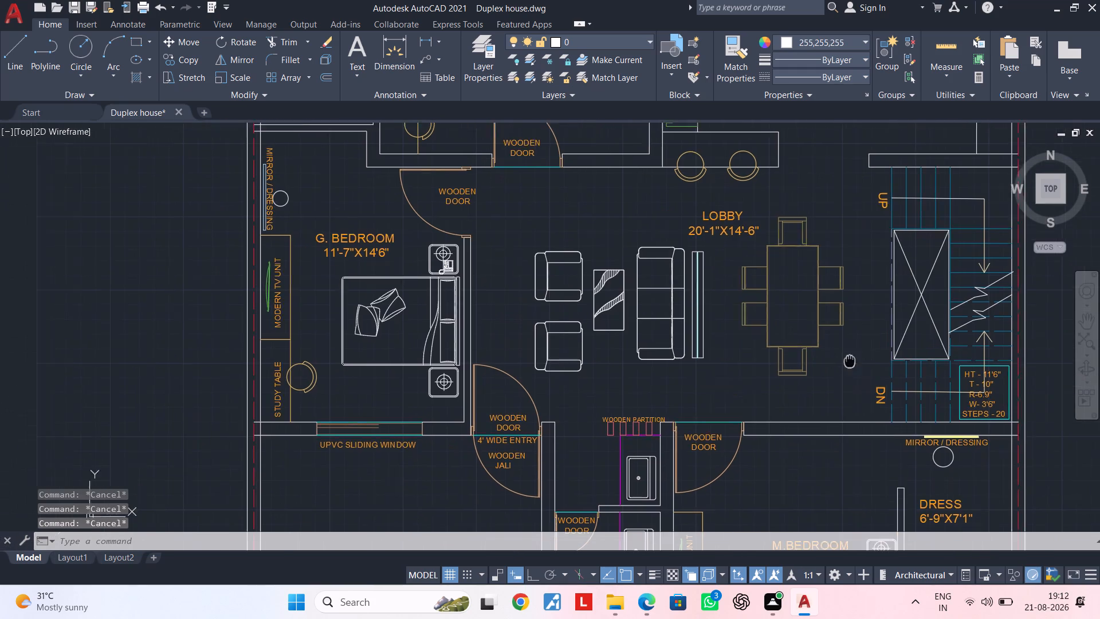
middle_click_drag(855, 361, 865, 360)
middle_click(846, 363)
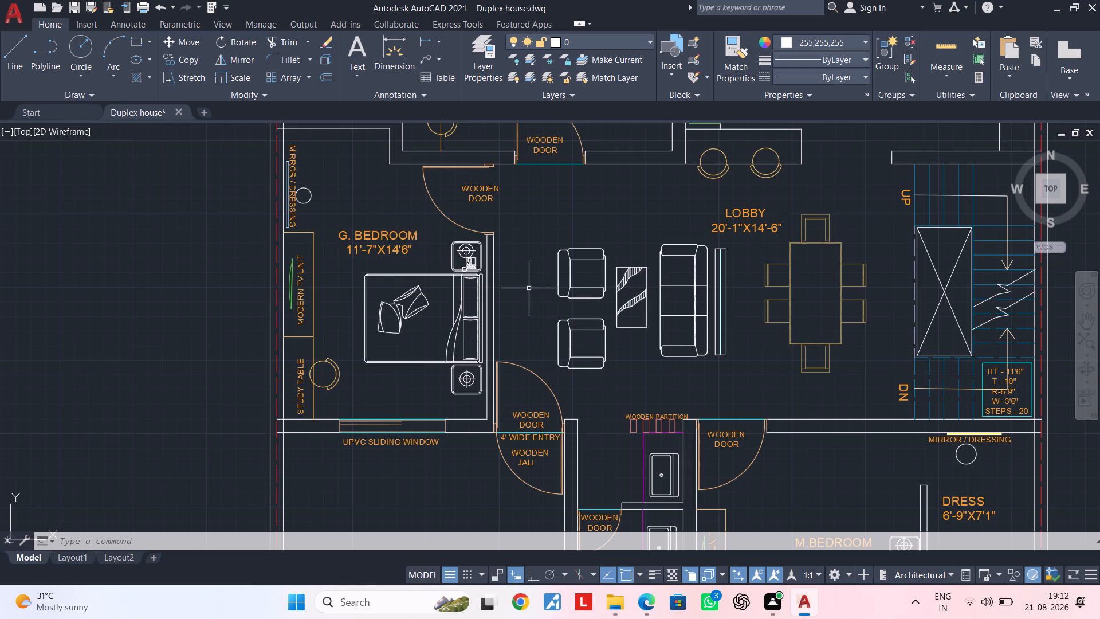
middle_click_drag(458, 311, 654, 301)
middle_click_drag(324, 314, 743, 300)
scroll(305, 315, "down", 1)
middle_click_drag(372, 324, 683, 303)
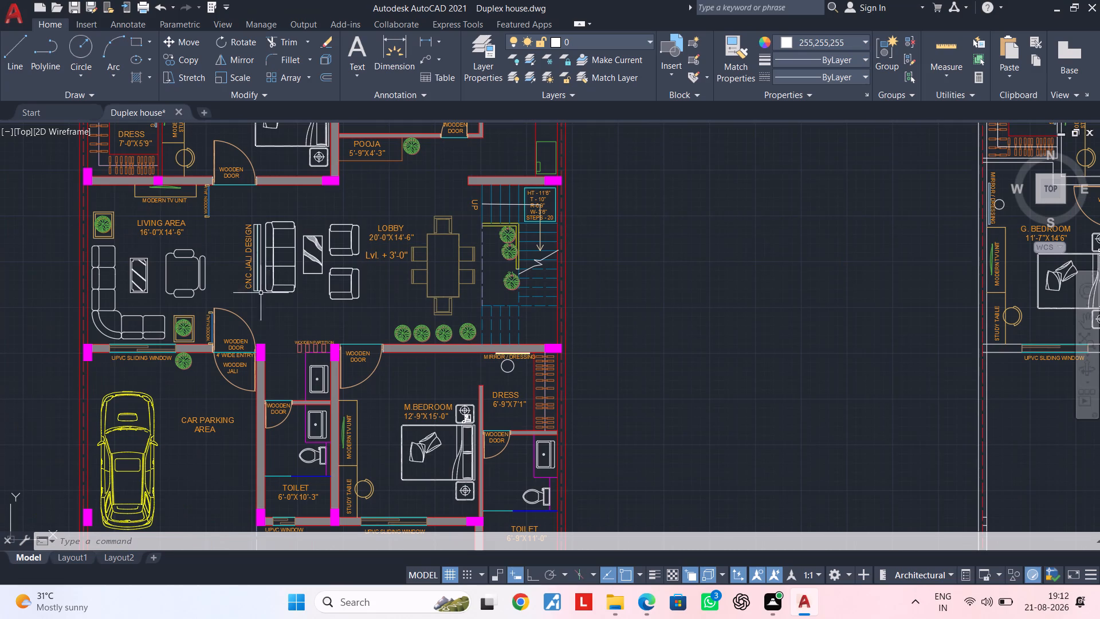
middle_click_drag(248, 292, 249, 277)
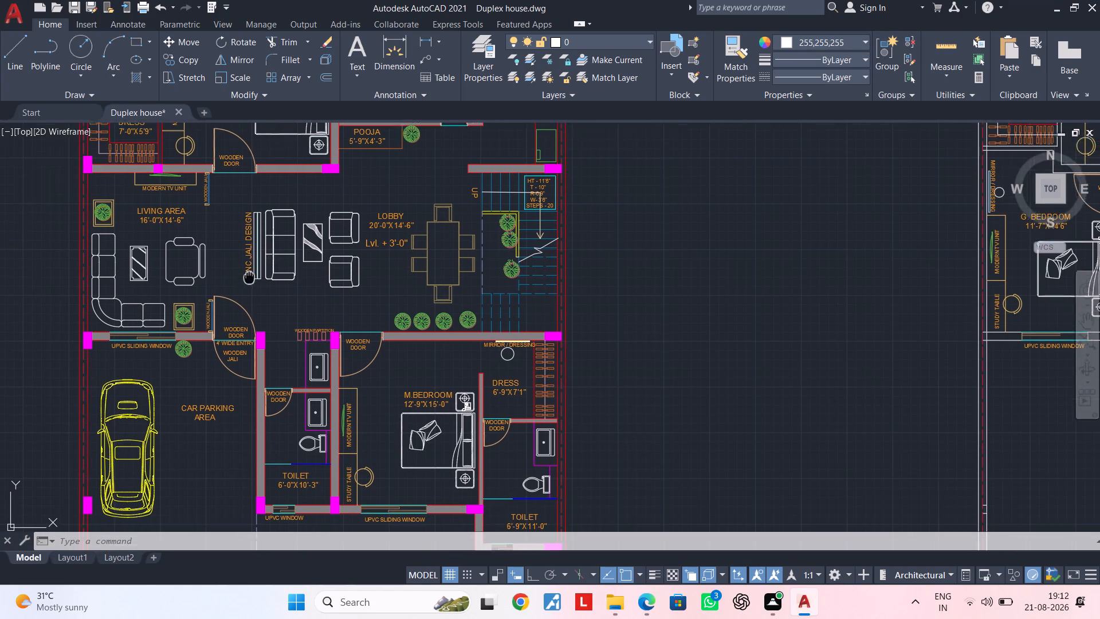
middle_click_drag(249, 277, 245, 233)
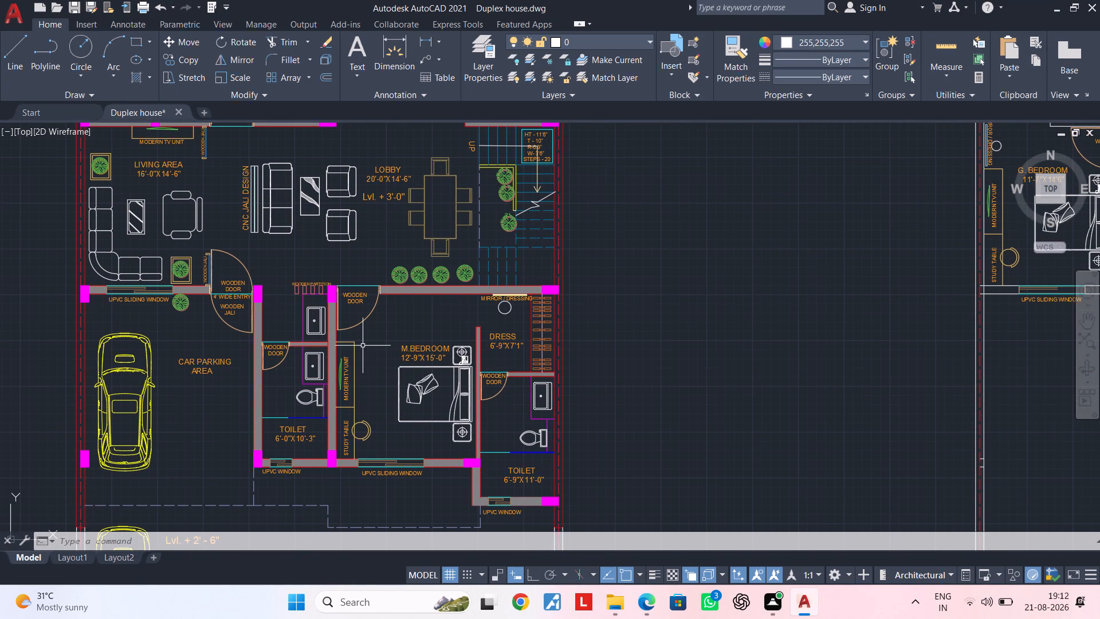
scroll(409, 386, "down", 1)
middle_click_drag(662, 417, 315, 412)
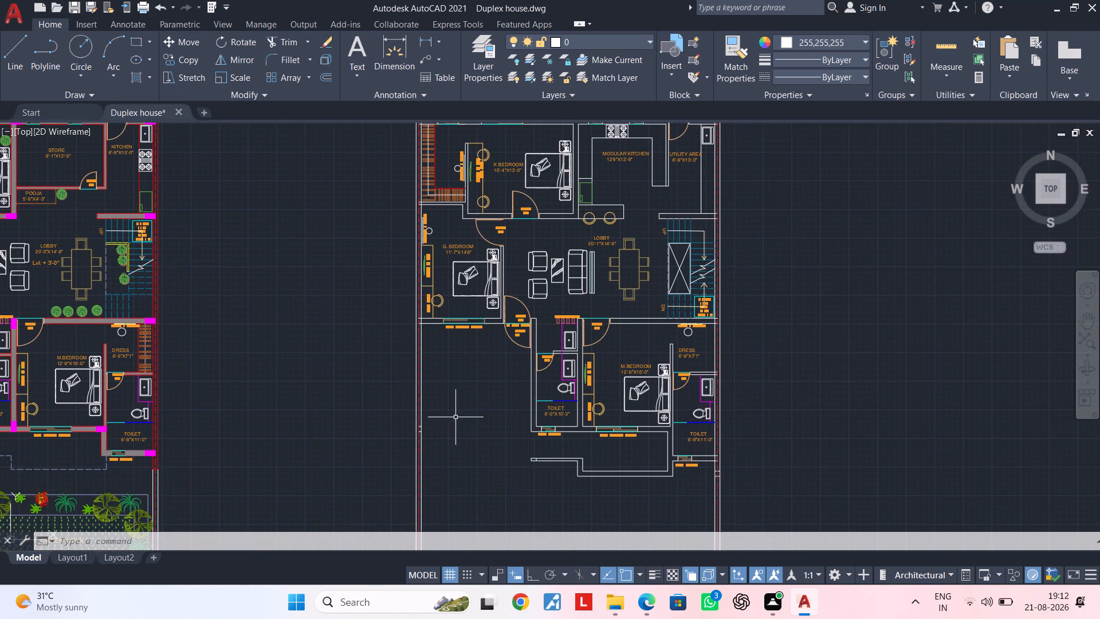
middle_click_drag(455, 417, 371, 449)
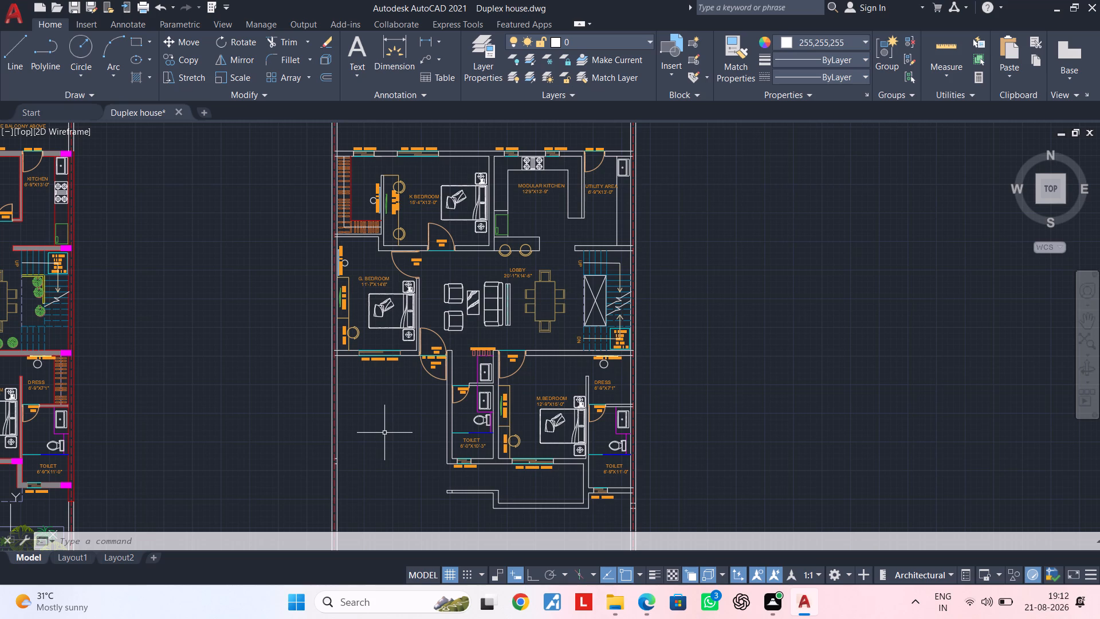
Delete the inner line of the north wall above K BEDROOM in the new plan, keeping the short overlapping segment.
middle_click_drag(384, 433, 379, 582)
scroll(398, 336, "up", 3)
middle_click_drag(403, 335, 406, 401)
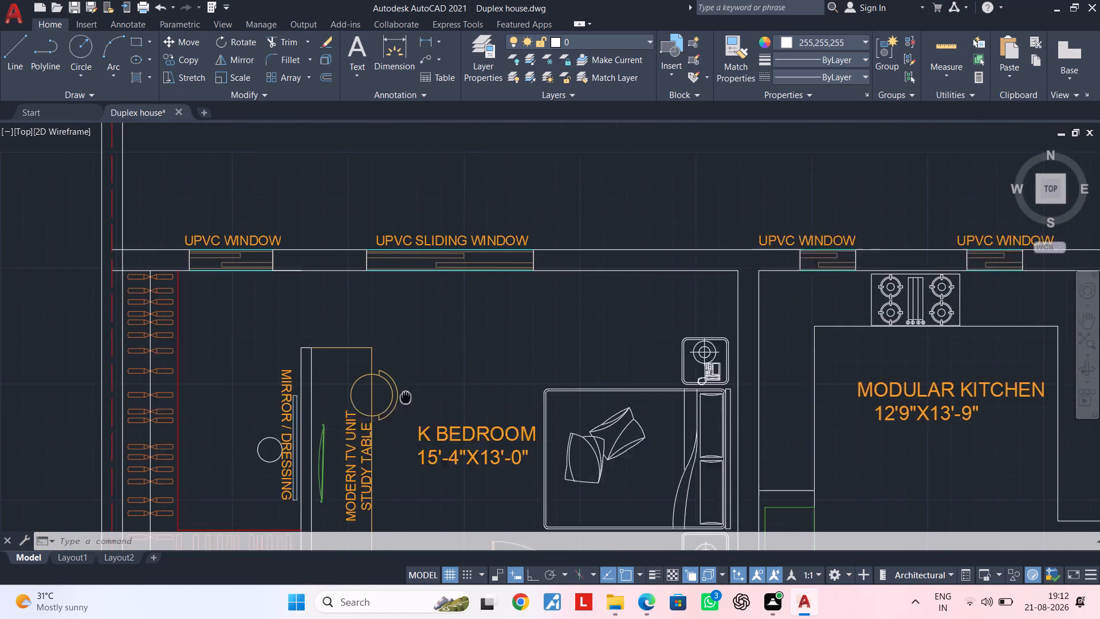
middle_click_drag(406, 401, 406, 422)
key("Escape")
key("Escape")
key("Escape")
key("Escape")
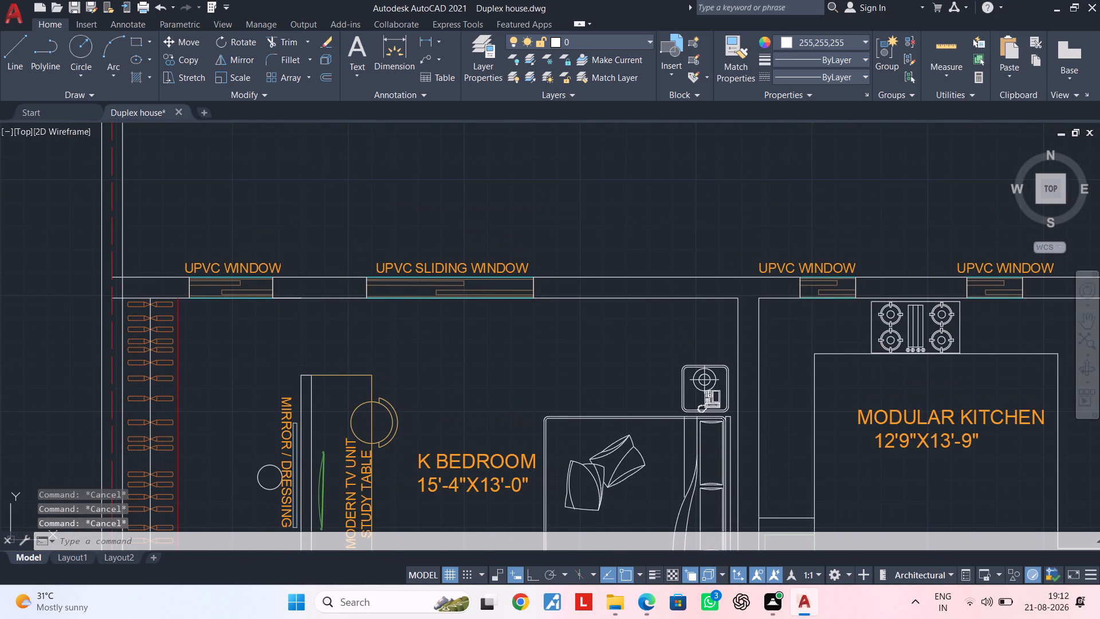
scroll(298, 294, "up", 1)
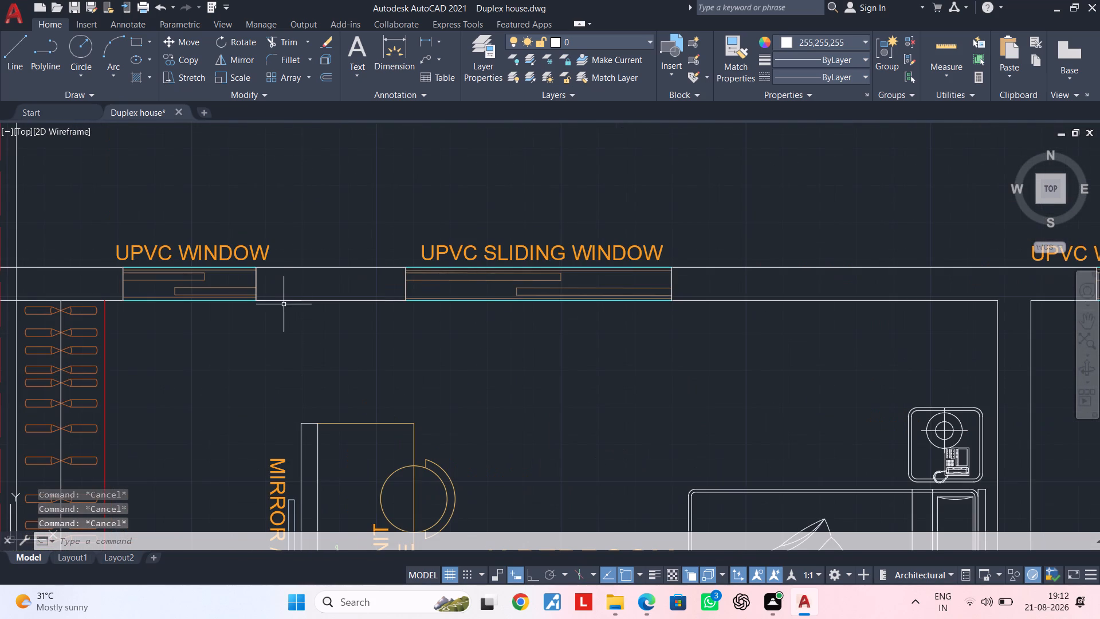
left_click(280, 299)
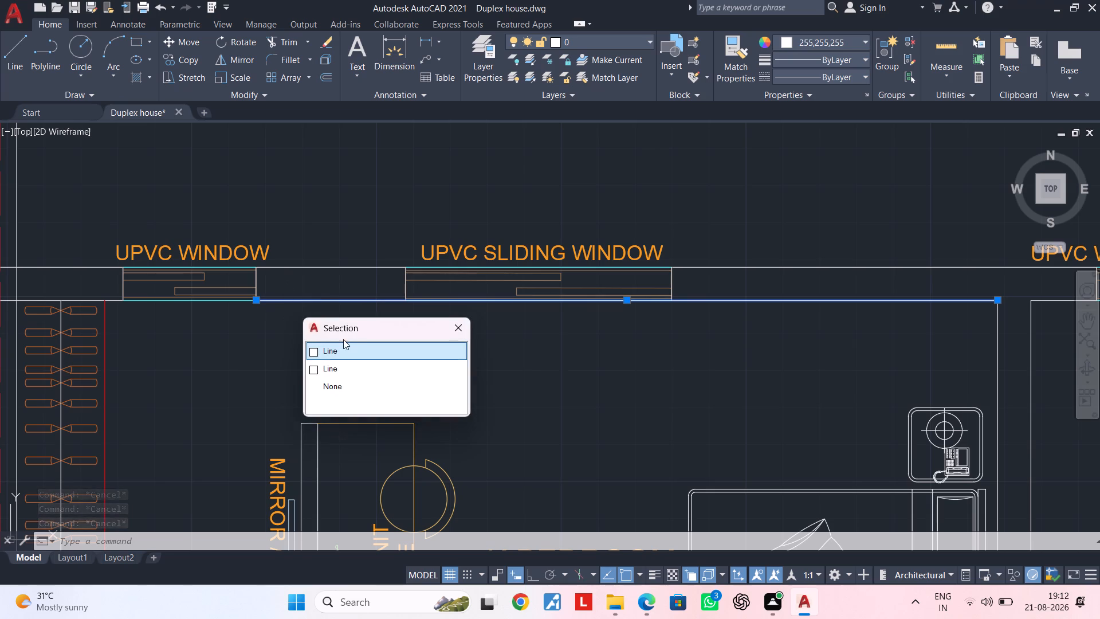
left_click(343, 346)
key("Delete")
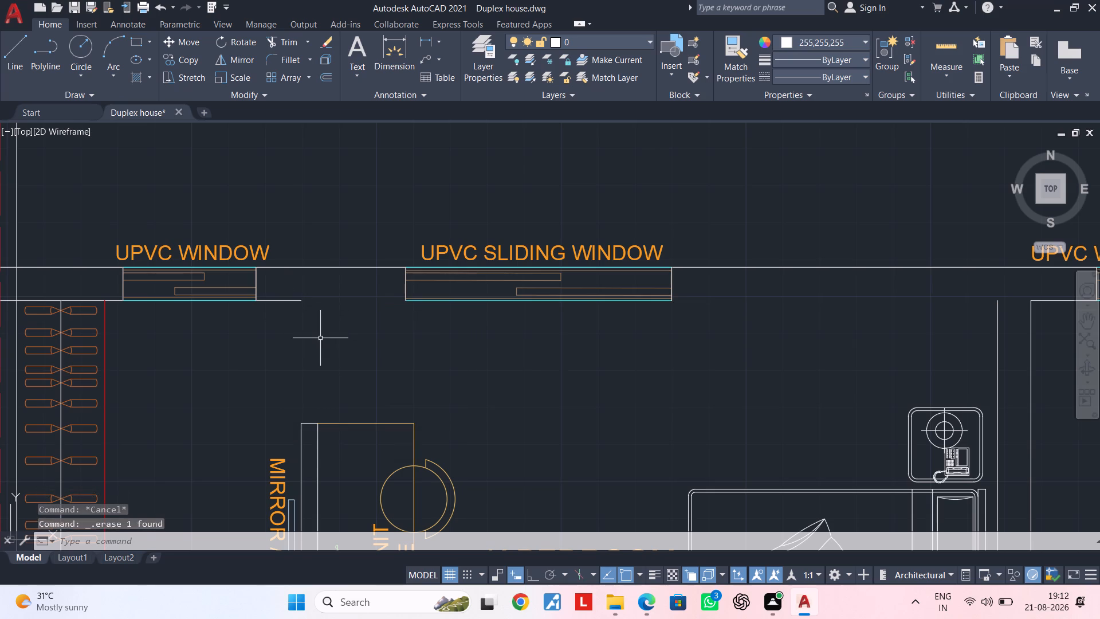
Extend the short inner wall line beneath the north windows east to K BEDROOM's east wall.
scroll(368, 335, "up", 1)
middle_click_drag(363, 337, 314, 355)
key("Escape")
key("Escape")
scroll(314, 355, "down", 1)
type("EX")
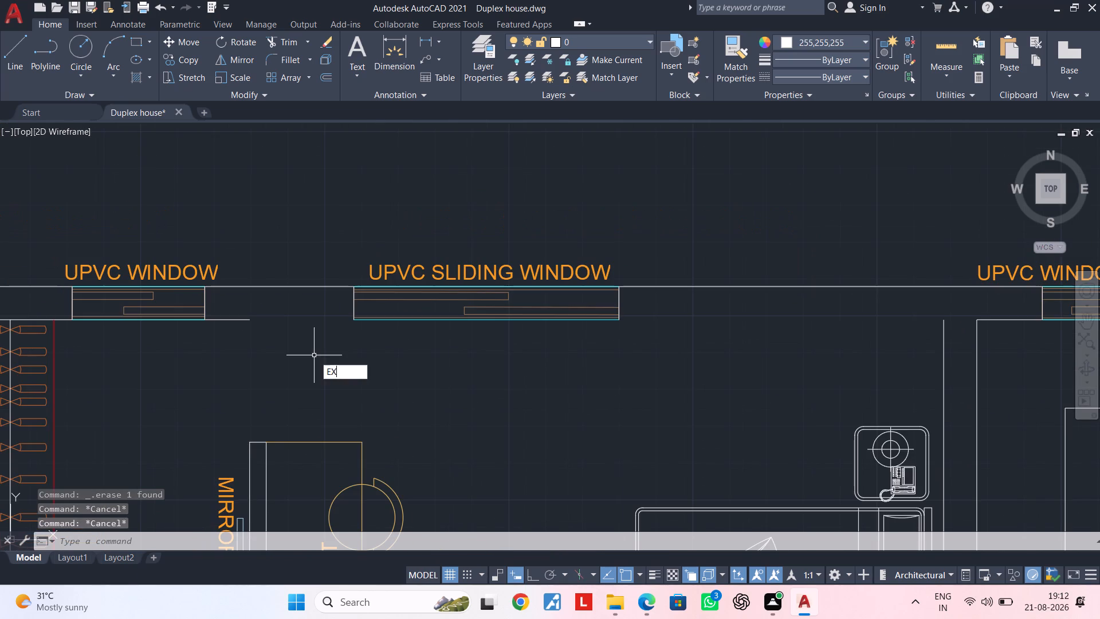
key("space")
left_click(245, 320)
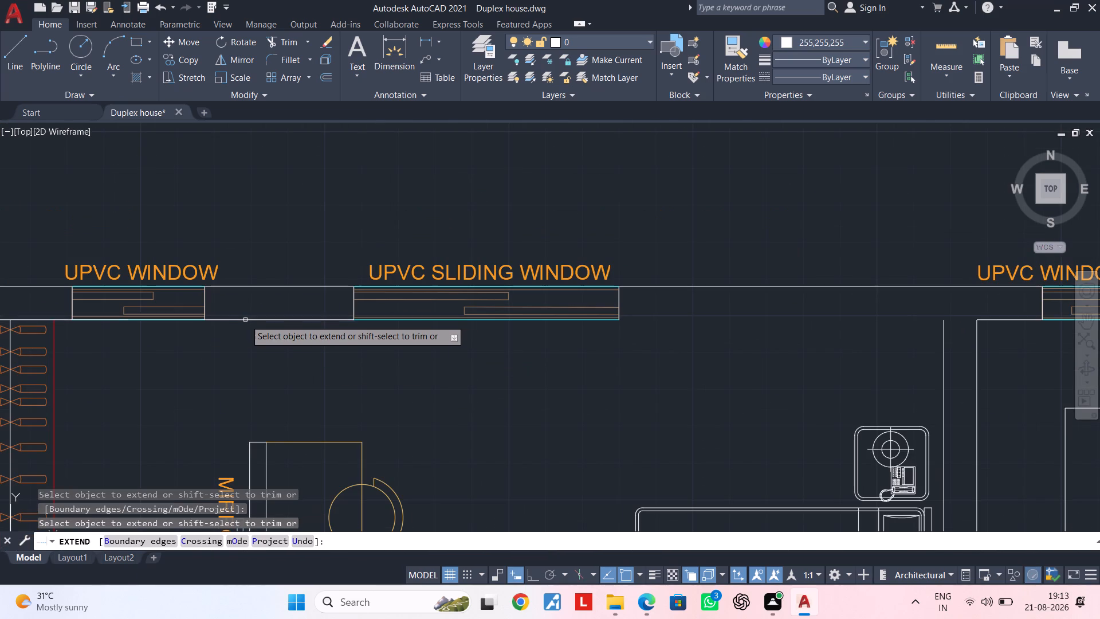
left_click(280, 320)
left_click(307, 320)
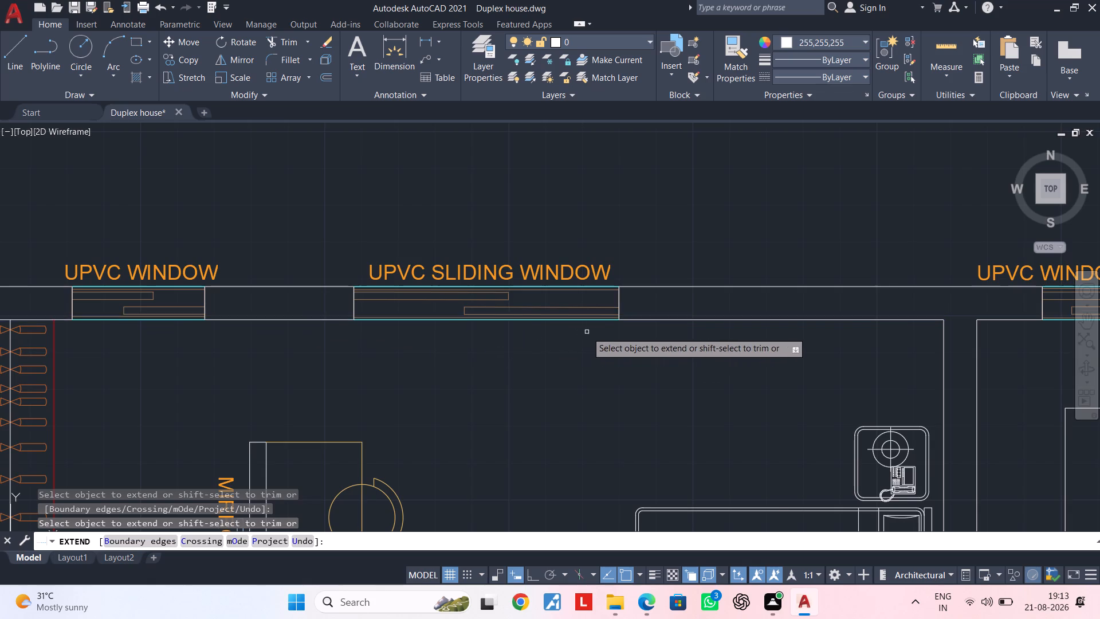
scroll(603, 332, "down", 2)
middle_click_drag(608, 333, 512, 358)
key("Escape")
key("Escape")
Examine the new plan's north side and overall layout against the furnished plan.
middle_click_drag(479, 367, 509, 361)
key("Escape")
key("Escape")
middle_click_drag(443, 371, 470, 354)
key("Escape")
key("Escape")
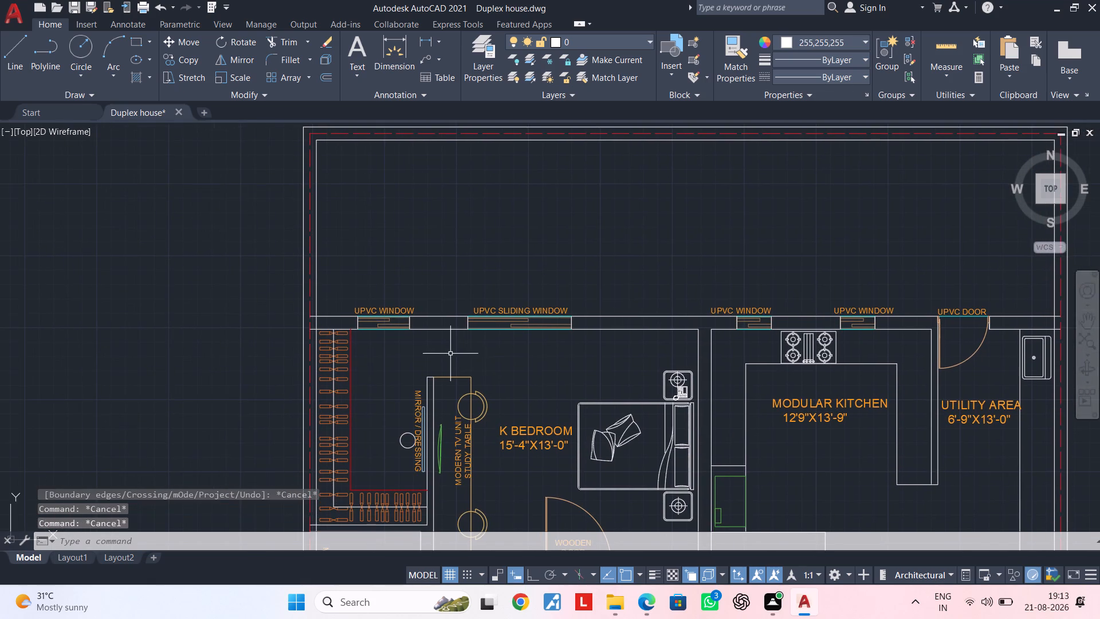
middle_click_drag(450, 354, 464, 338)
key("Escape")
key("Escape")
middle_click_drag(450, 338, 492, 325)
scroll(492, 325, "down", 1)
middle_click_drag(492, 325, 641, 281)
scroll(336, 336, "down", 1)
middle_click_drag(353, 331, 545, 276)
middle_click_drag(510, 288, 557, 274)
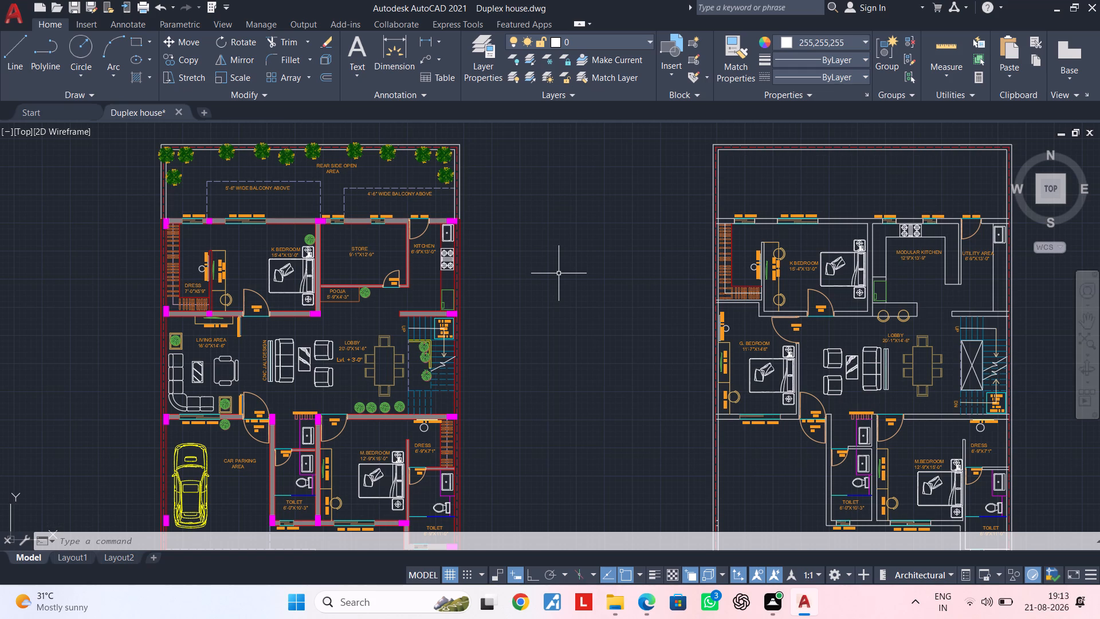
key("Escape")
key("Escape")
scroll(563, 273, "down", 1)
middle_click_drag(553, 275, 550, 284)
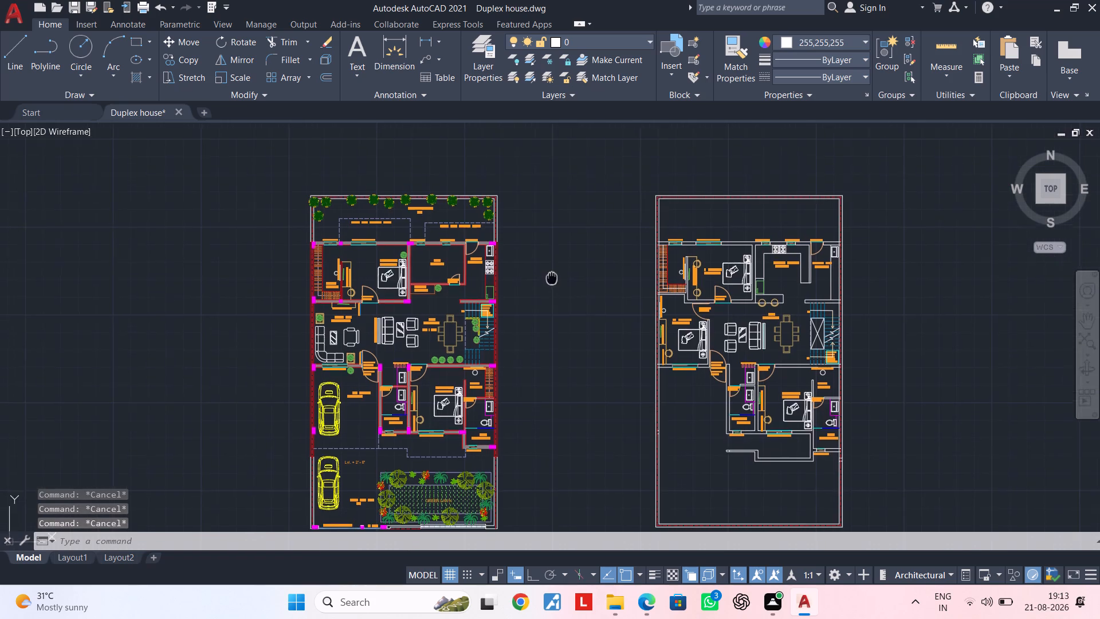
middle_click_drag(550, 284, 541, 308)
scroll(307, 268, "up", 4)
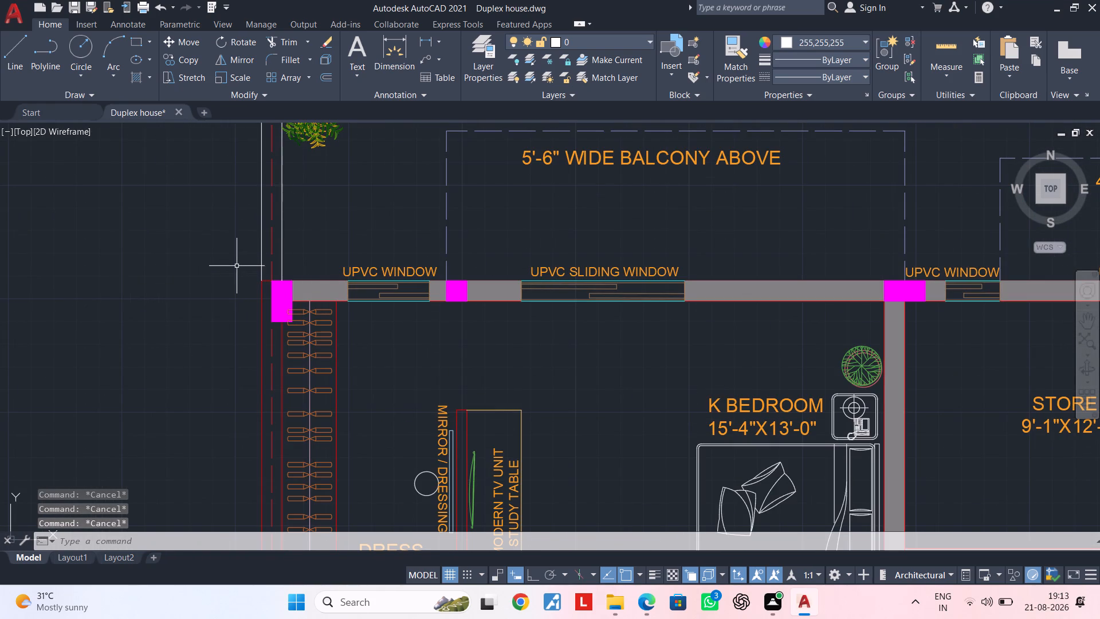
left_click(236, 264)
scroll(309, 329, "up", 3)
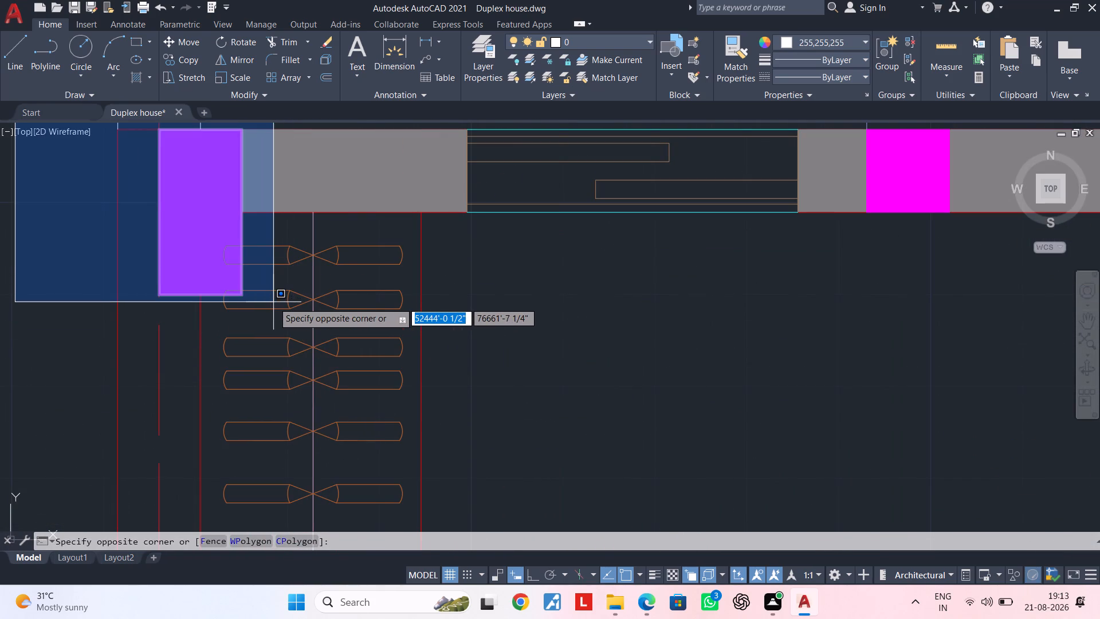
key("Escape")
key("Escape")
Select the furnished plan's three magenta columns, outlines and fills, along the north wall from the northwest corner to K BEDROOM's northeast corner.
left_click(146, 162)
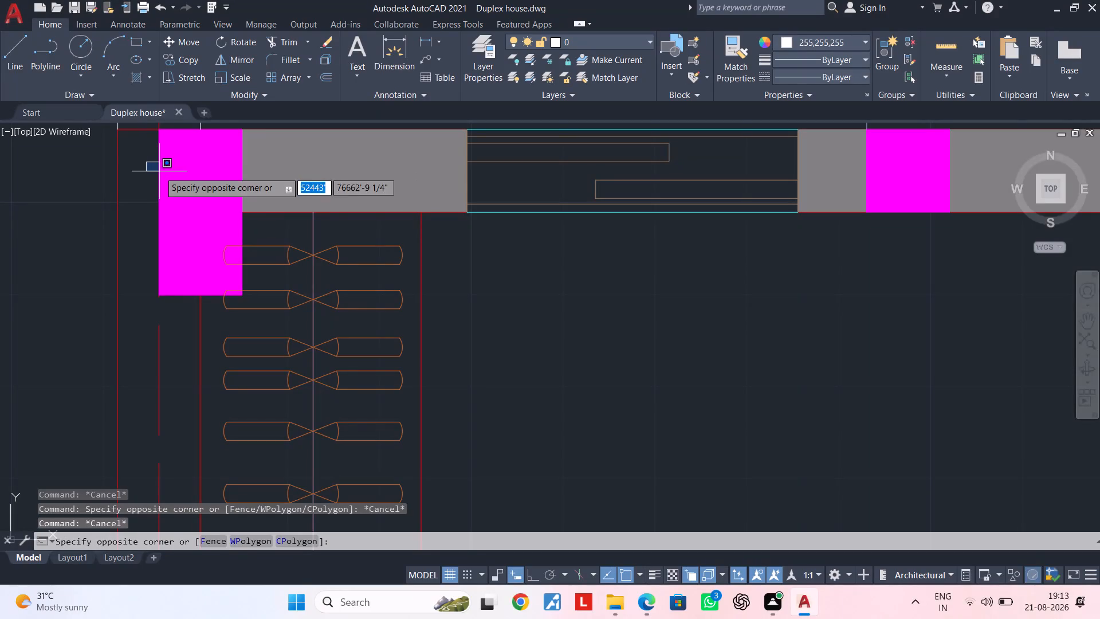
left_click(161, 177)
left_click(157, 177)
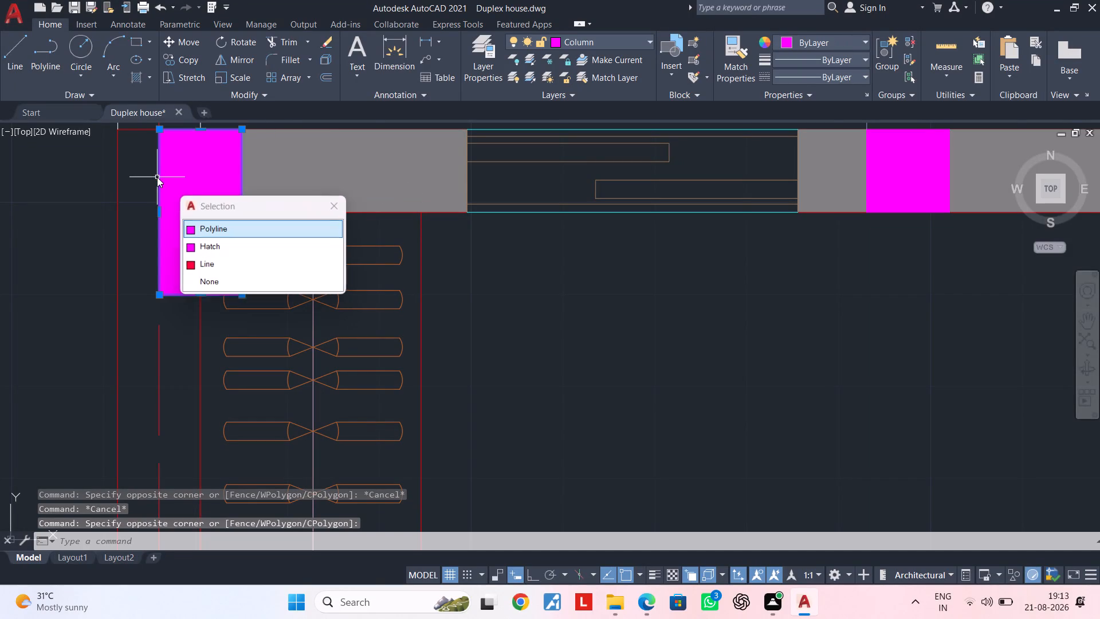
left_click(222, 231)
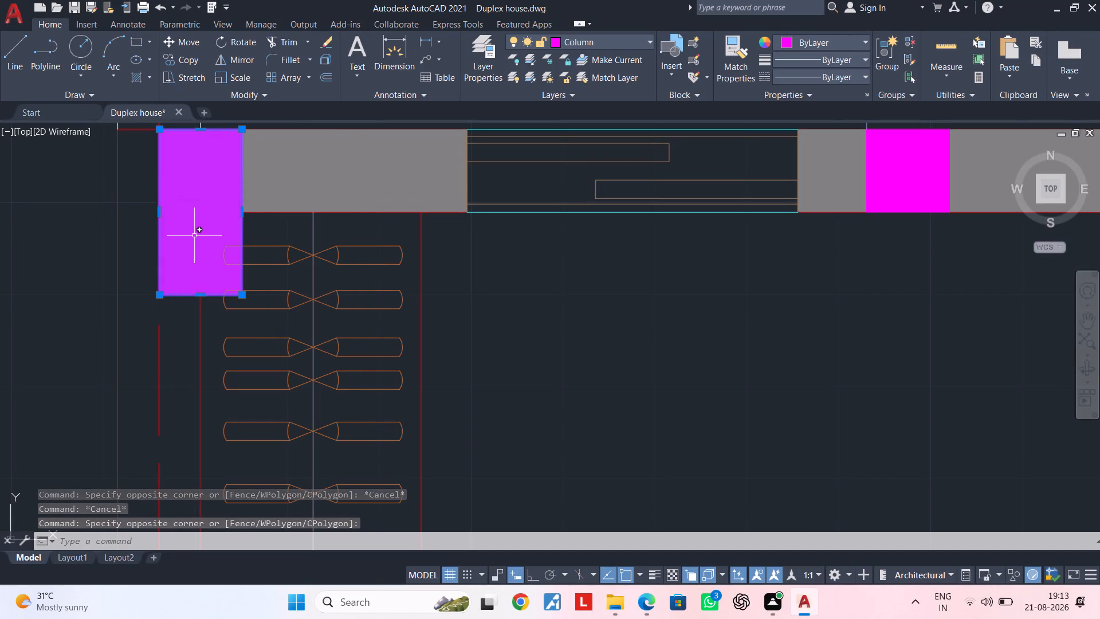
left_click(179, 236)
scroll(237, 229, "down", 2)
middle_click_drag(361, 226, 229, 273)
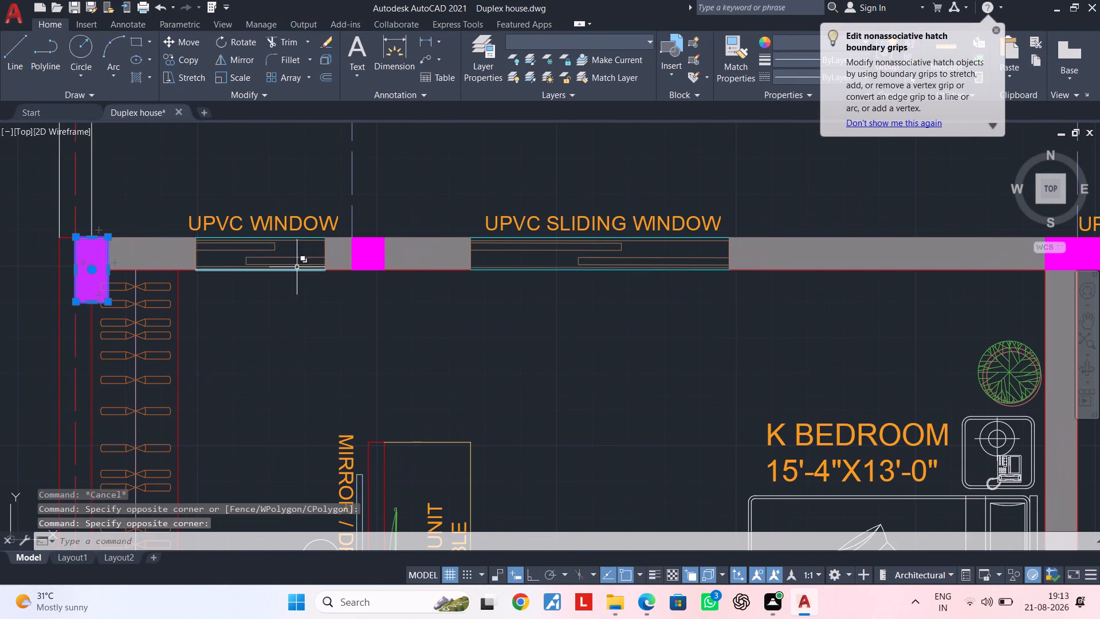
scroll(347, 233, "up", 2)
left_click(345, 232)
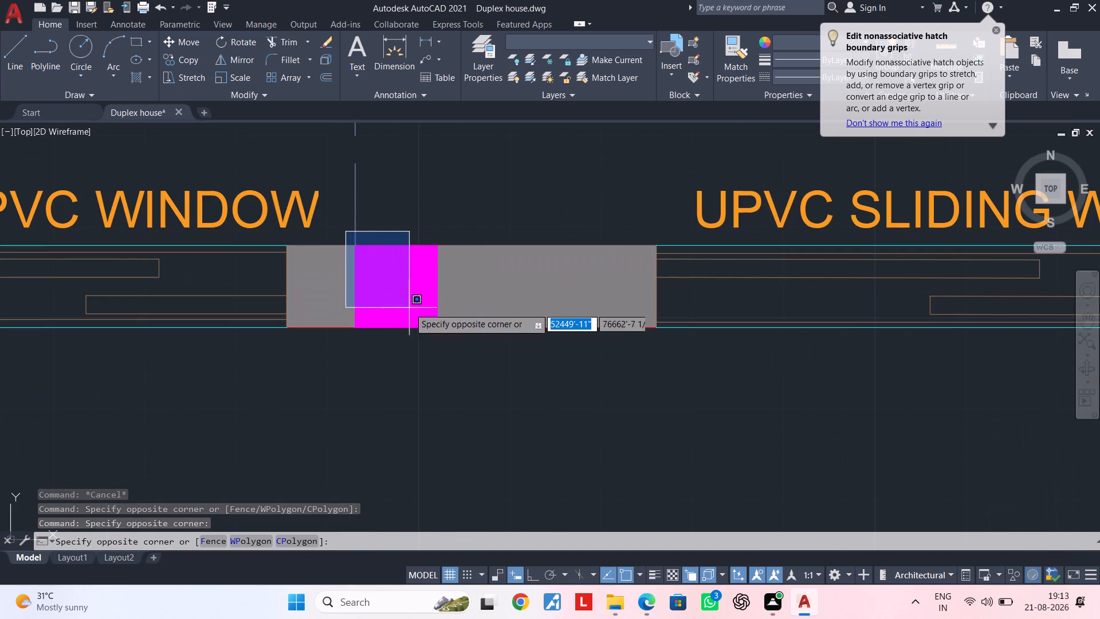
left_click(465, 343)
scroll(465, 343, "down", 3)
middle_click_drag(475, 346, 198, 316)
middle_click_drag(507, 330, 313, 331)
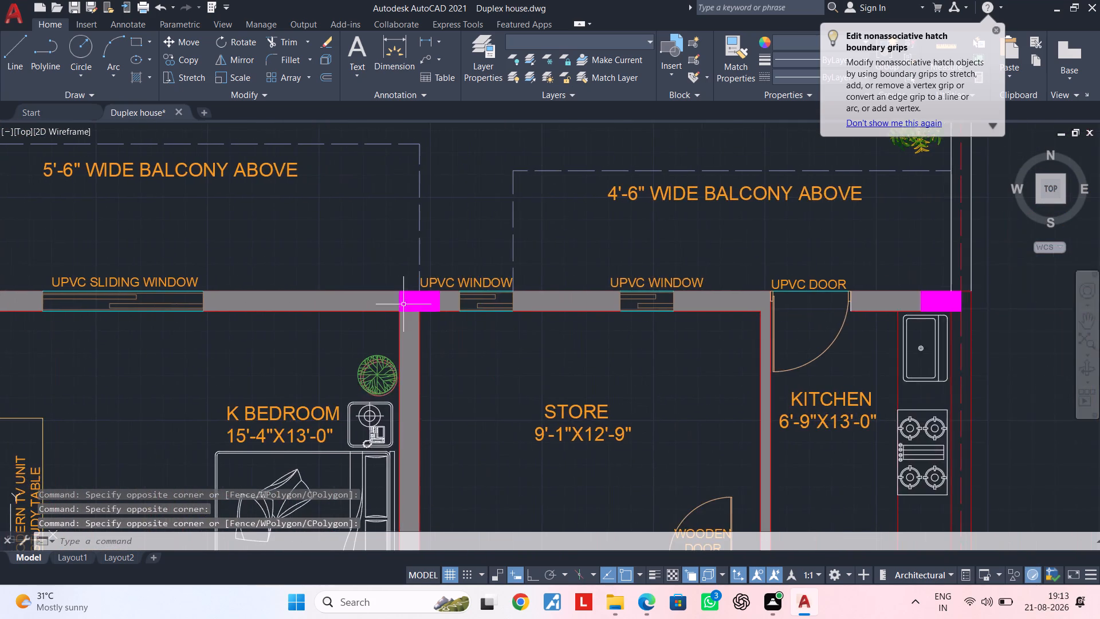
scroll(403, 303, "up", 3)
left_click(357, 229)
left_click(555, 360)
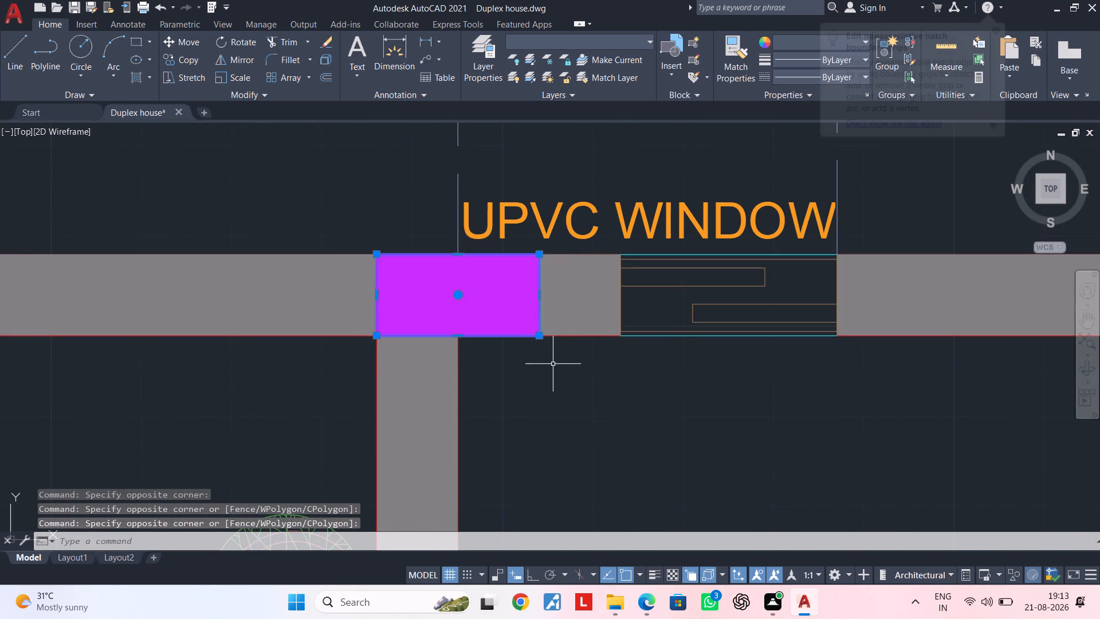
Add to the selection the three magenta columns along the wall between K BEDROOM with its DRESS and the LIVING AREA.
scroll(555, 373, "down", 3)
middle_click_drag(555, 373, 496, 152)
middle_click_drag(504, 309, 486, 93)
scroll(424, 264, "up", 2)
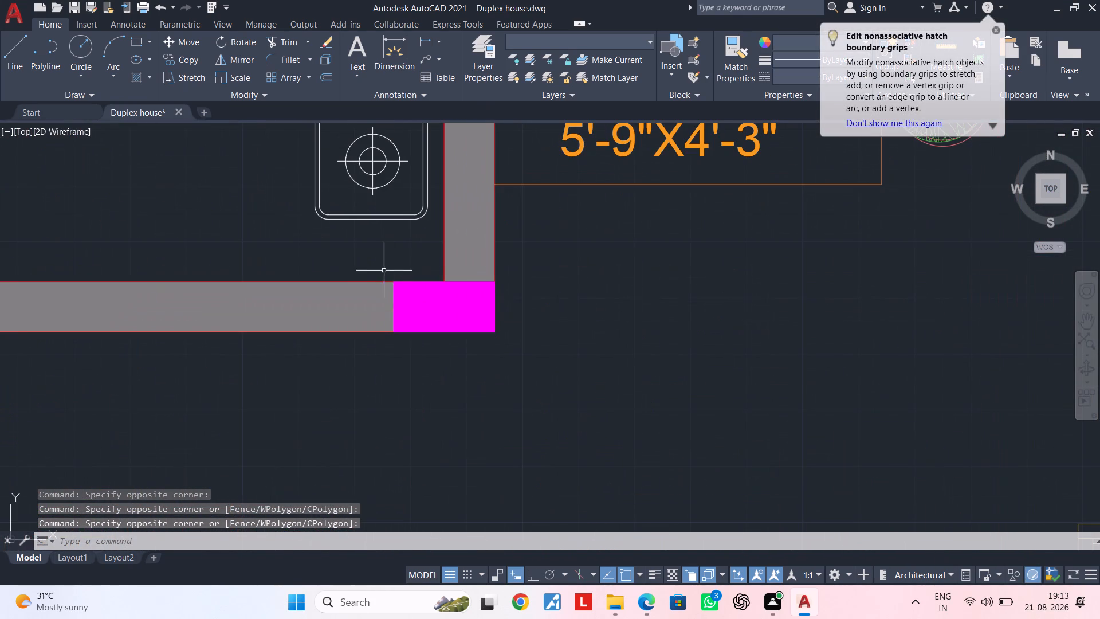
left_click(374, 271)
left_click(578, 359)
scroll(351, 358, "down", 1)
middle_click_drag(345, 358, 646, 318)
middle_click_drag(434, 338, 755, 328)
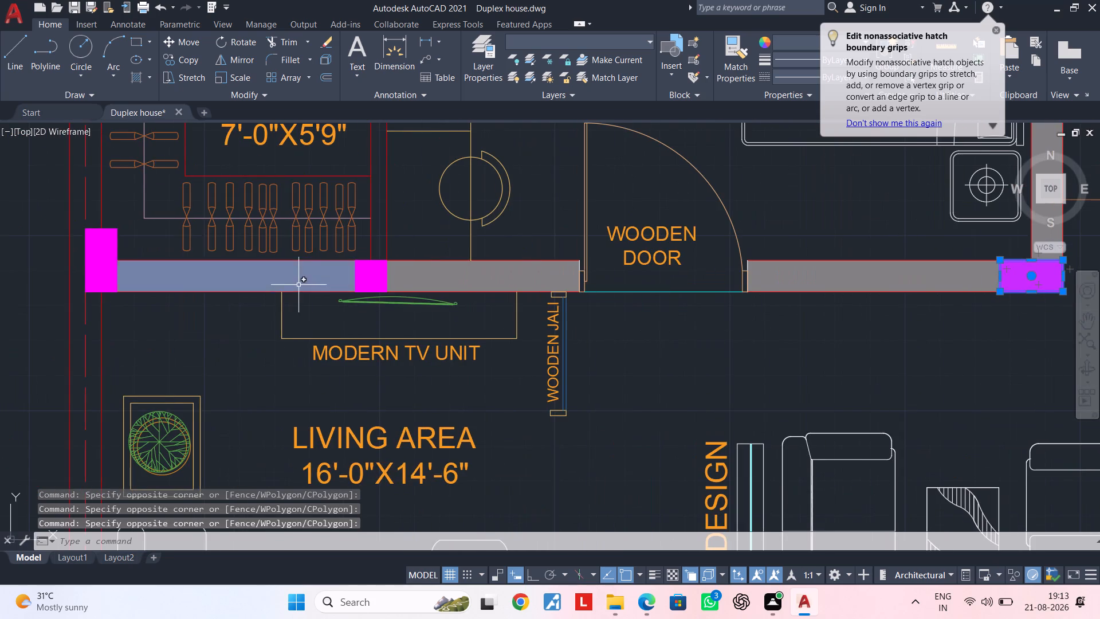
scroll(333, 256, "up", 2)
left_click(375, 254)
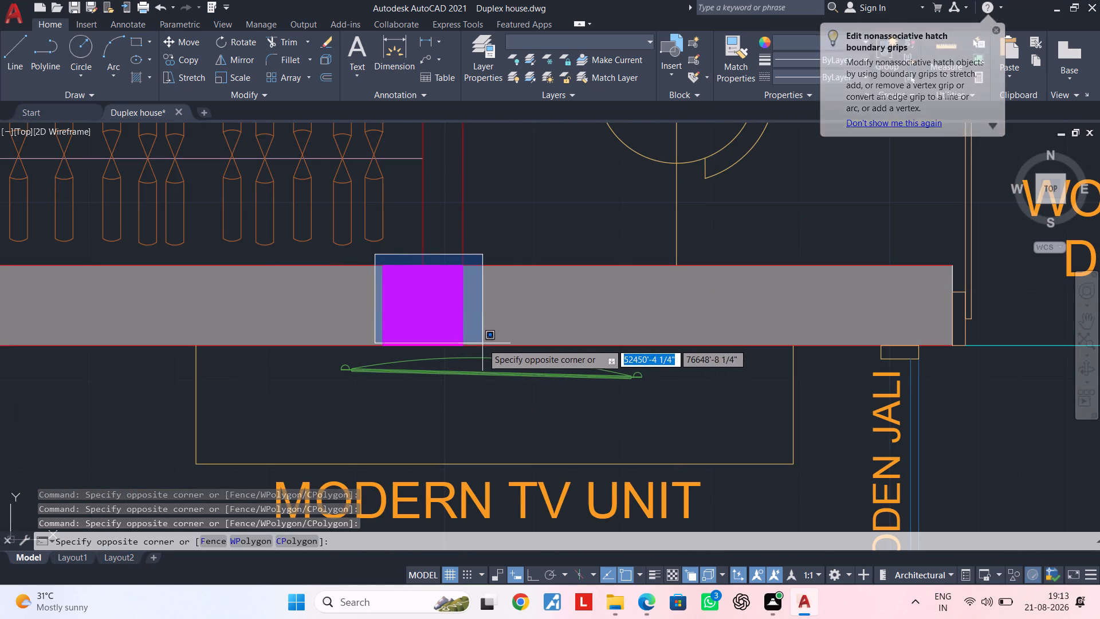
left_click(485, 349)
scroll(294, 336, "down", 2)
middle_click_drag(308, 326, 644, 261)
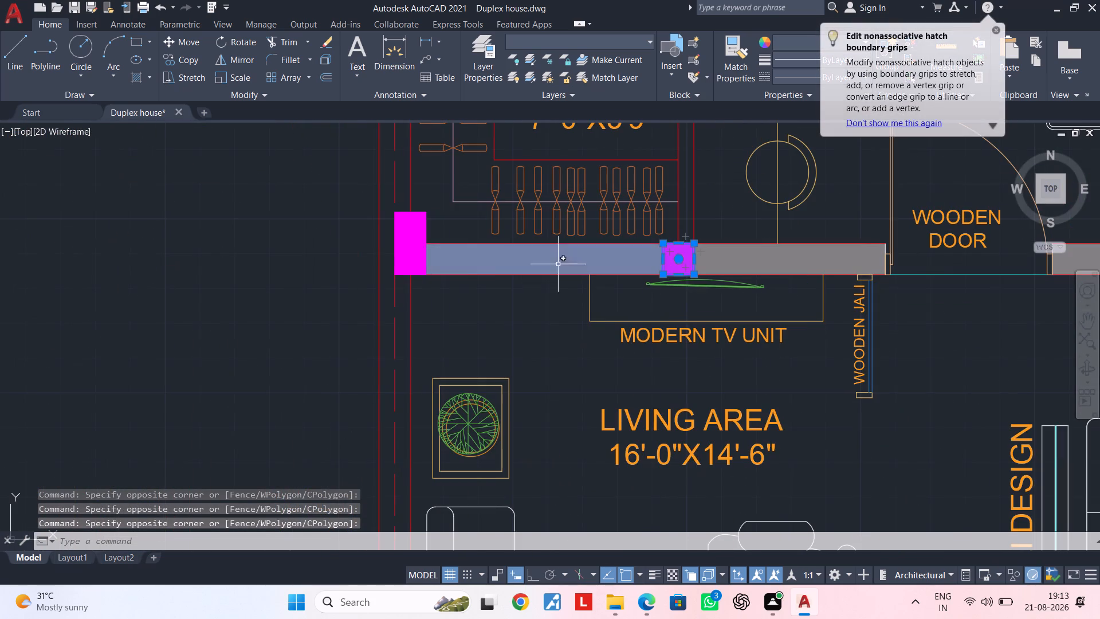
scroll(394, 204, "up", 2)
left_click_drag(375, 209, 384, 219)
left_click(501, 389)
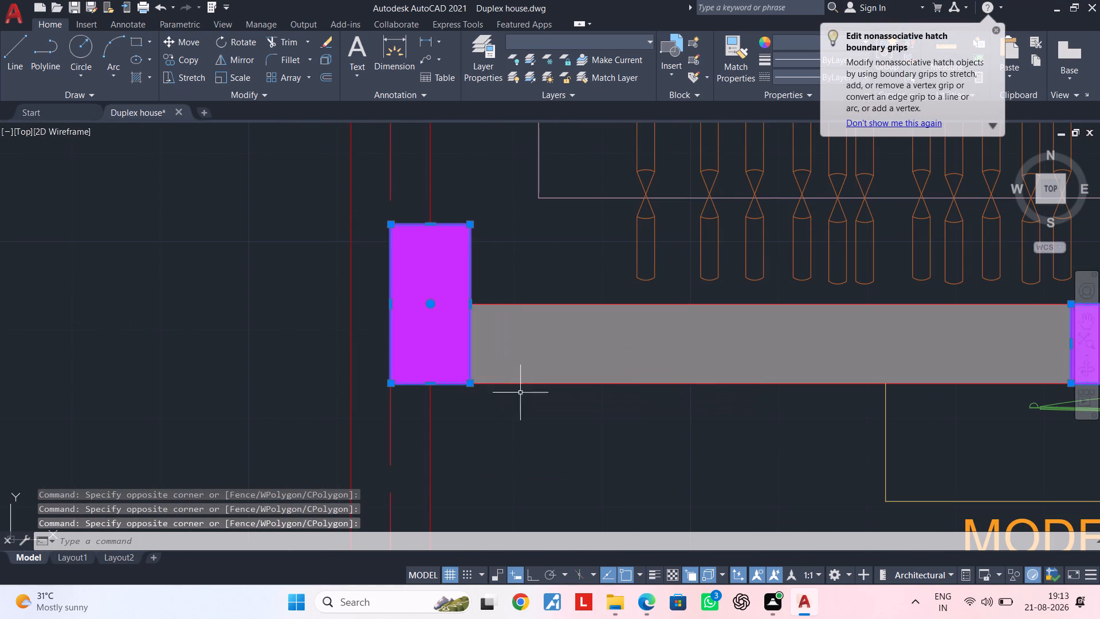
Add to the selection the columns at the west end of the LIVING AREA's south wall and beside the 4' wide entry.
scroll(544, 381, "down", 2)
middle_click_drag(577, 378, 309, 104)
scroll(400, 252, "down", 2)
middle_click_drag(414, 272, 362, 143)
scroll(327, 303, "up", 2)
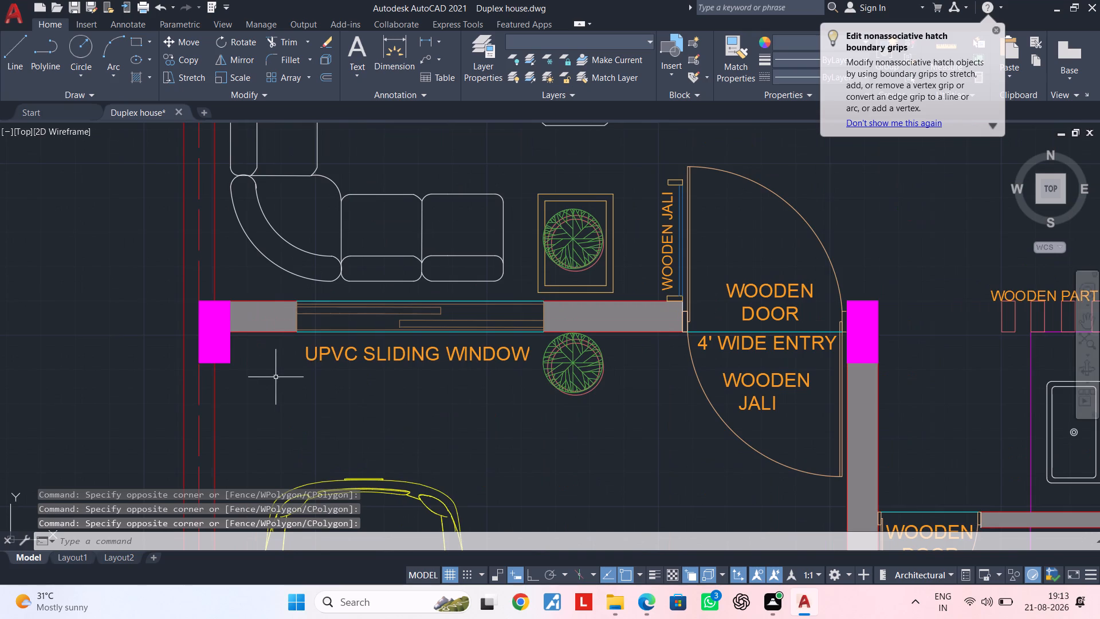
middle_click_drag(277, 377, 321, 356)
scroll(261, 294, "up", 2)
left_click(192, 240)
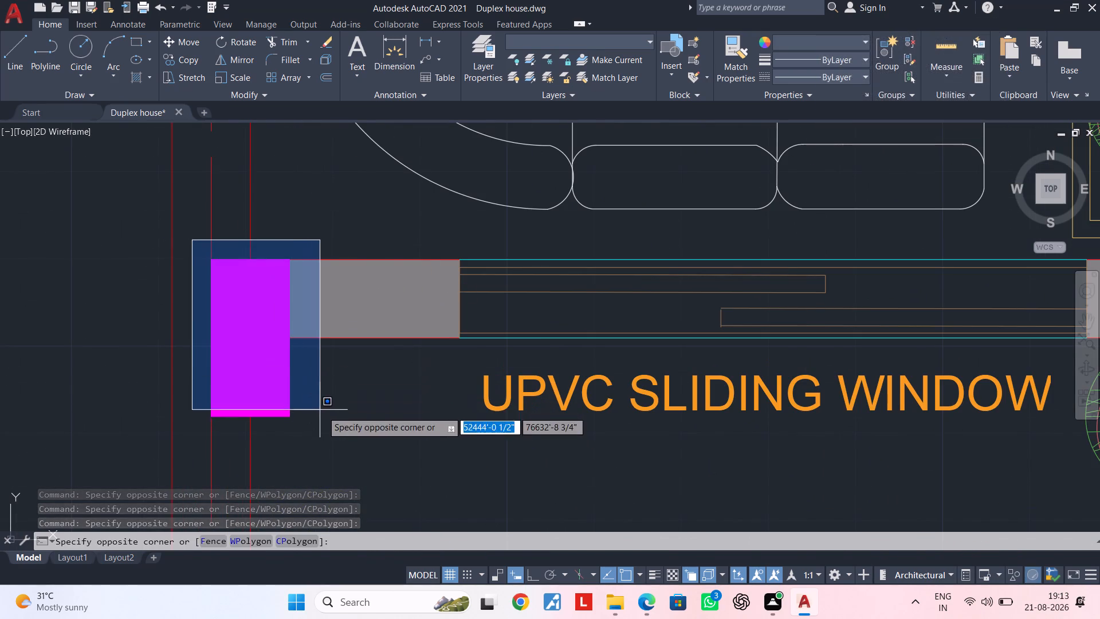
left_click(329, 431)
scroll(362, 416, "down", 3)
middle_click_drag(368, 410, 186, 370)
middle_click_drag(423, 403, 227, 403)
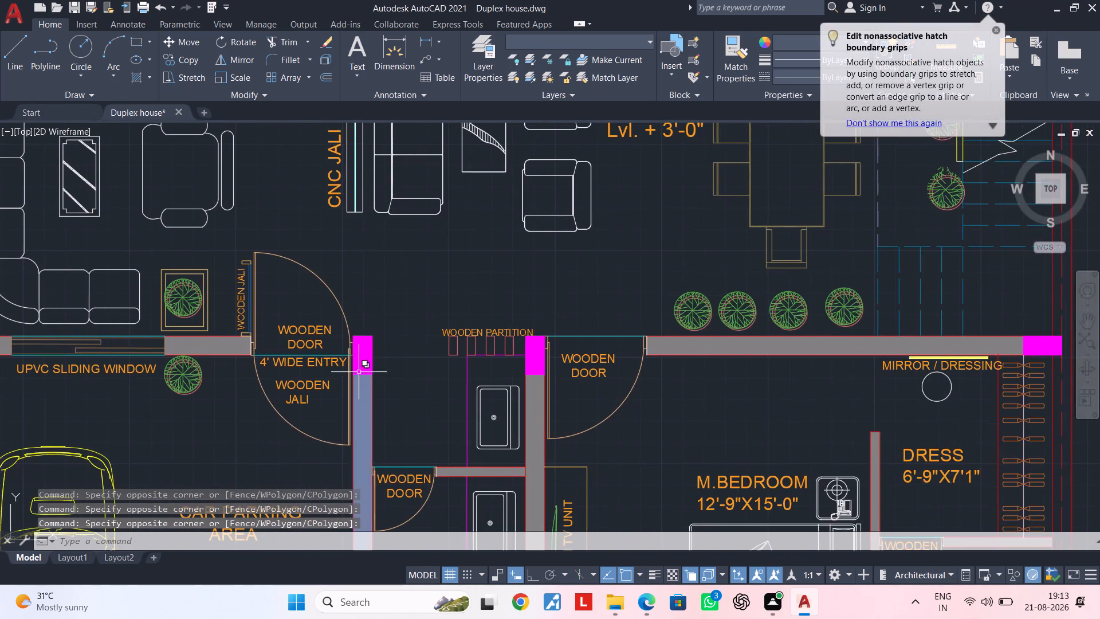
scroll(360, 366, "up", 3)
scroll(315, 235, "up", 1)
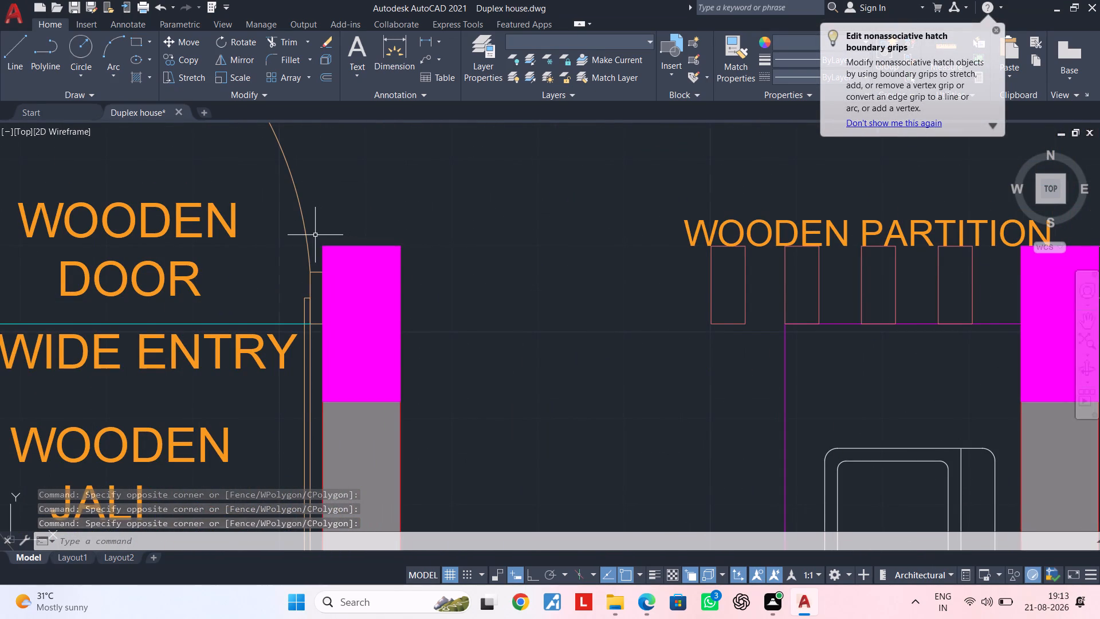
scroll(315, 235, "up", 1)
left_click(315, 234)
scroll(432, 420, "down", 1)
middle_click_drag(431, 409, 402, 146)
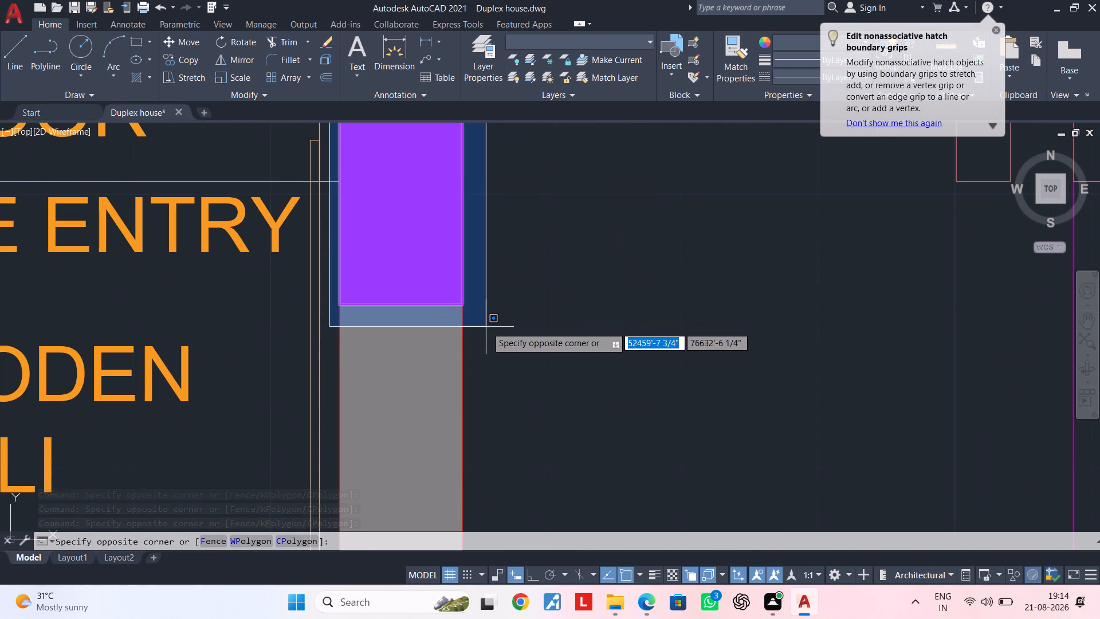
left_click(499, 326)
Add to the selection the columns beside the M.BEDROOM door and at the lobby south wall's east end above DRESS.
scroll(518, 325, "down", 2)
middle_click_drag(567, 320, 282, 340)
middle_click_drag(445, 344, 271, 344)
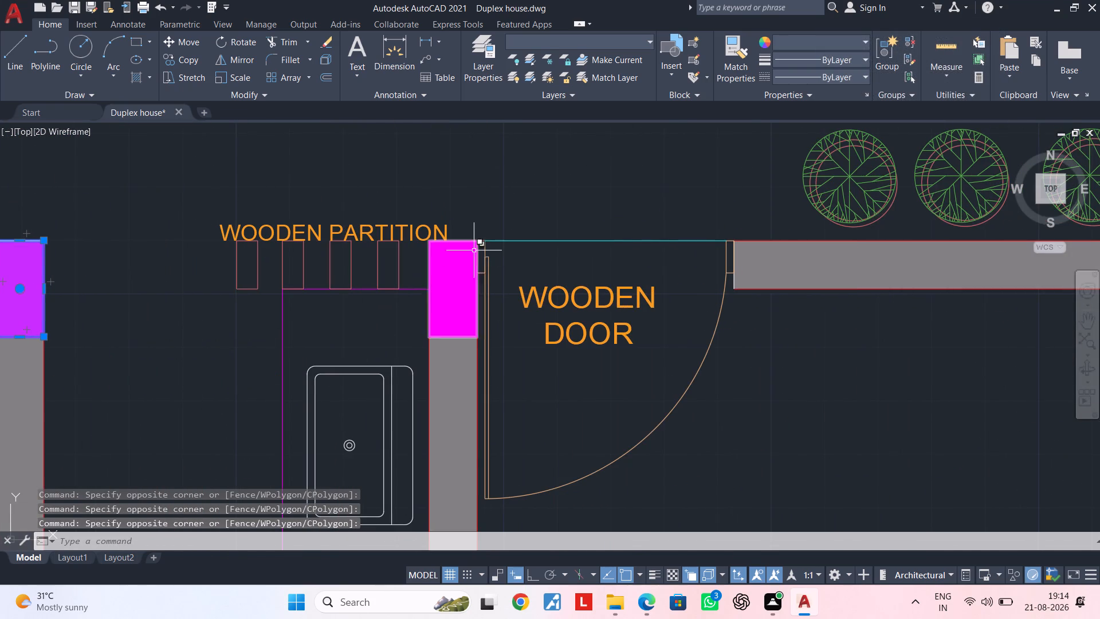
scroll(474, 247, "up", 3)
left_click(450, 219)
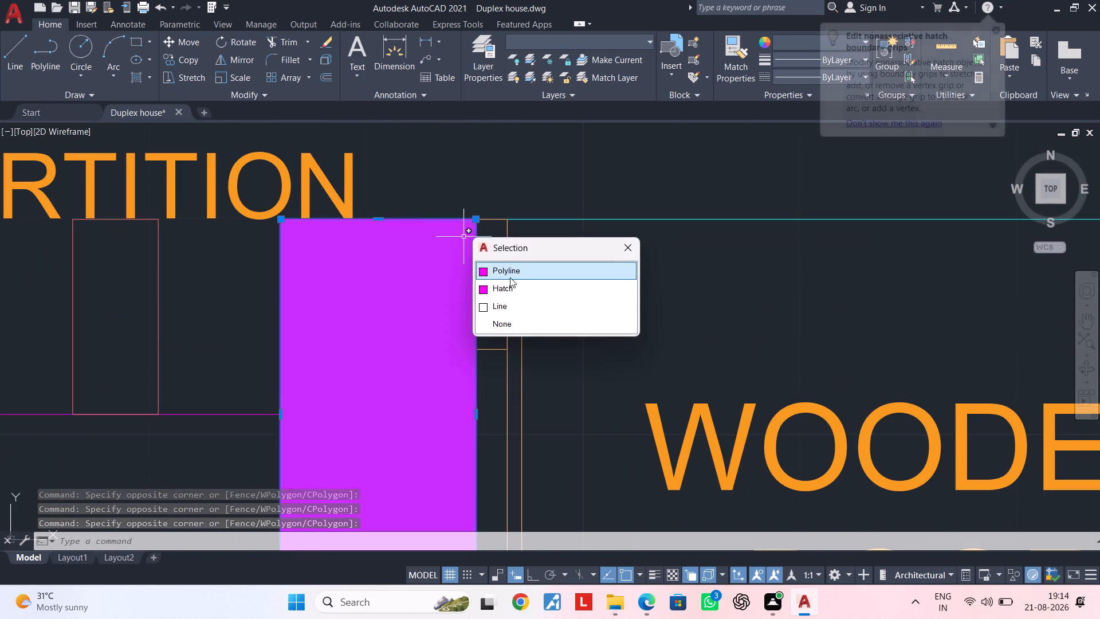
left_click(519, 272)
left_click(456, 281)
scroll(470, 281, "down", 2)
middle_click_drag(618, 299, 264, 287)
scroll(625, 360, "down", 2)
middle_click_drag(638, 364, 336, 339)
middle_click_drag(590, 381, 186, 363)
scroll(498, 313, "up", 2)
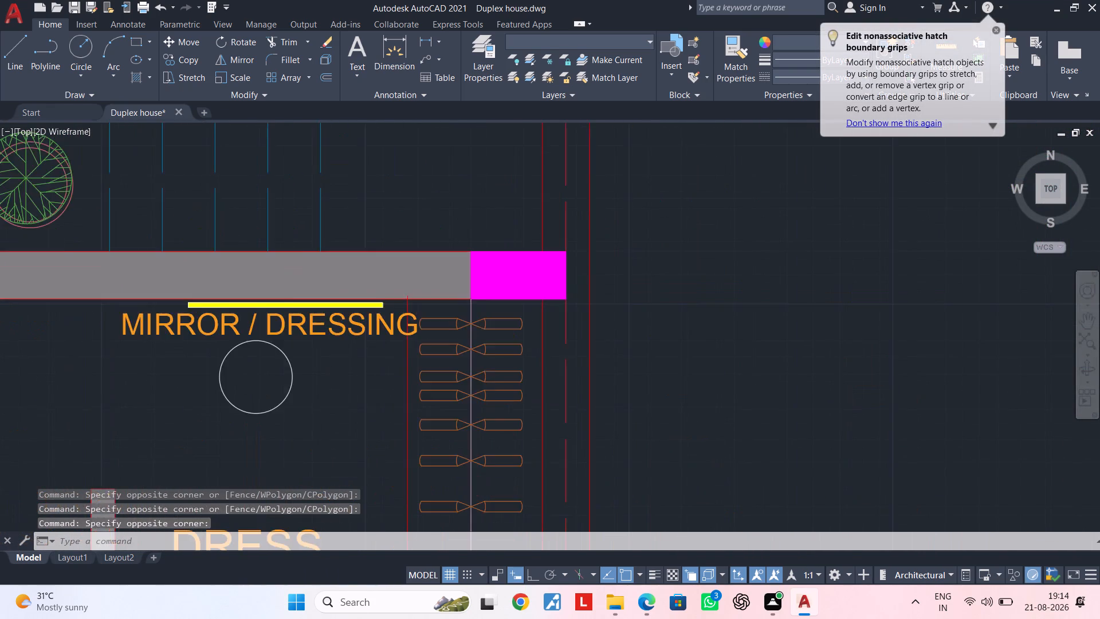
left_click(442, 212)
scroll(534, 322, "down", 1)
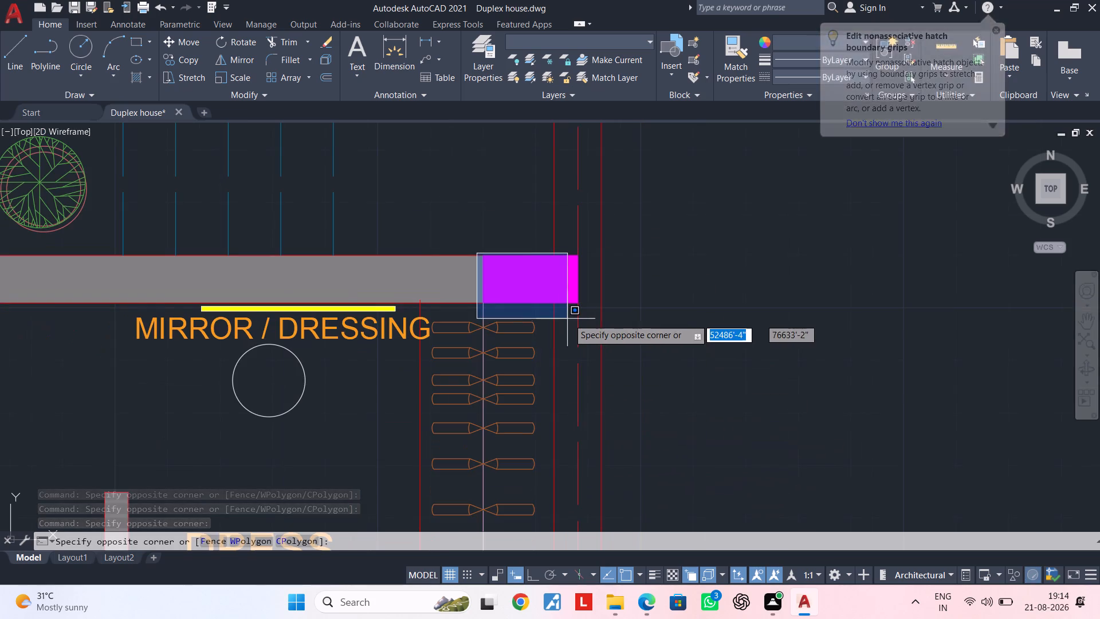
scroll(592, 314, "up", 1)
left_click(583, 309)
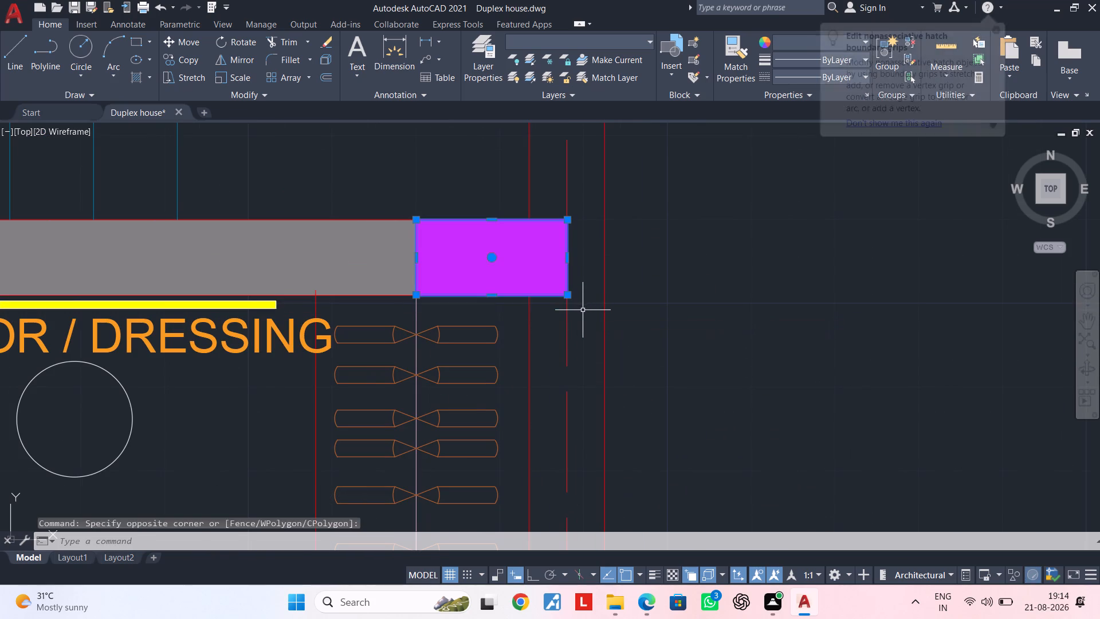
Add to the selection the two magenta columns at the south corners of the 6'-0"X10'-3" TOILET, outlines and fills.
scroll(584, 316, "down", 2)
scroll(470, 420, "down", 2)
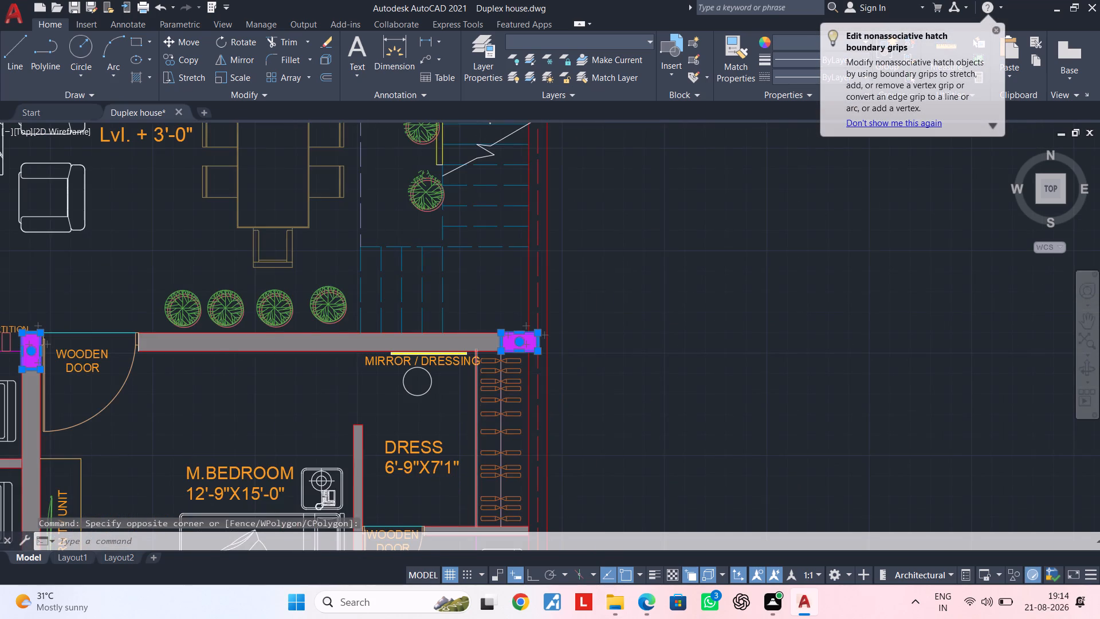
middle_click_drag(476, 416, 481, 295)
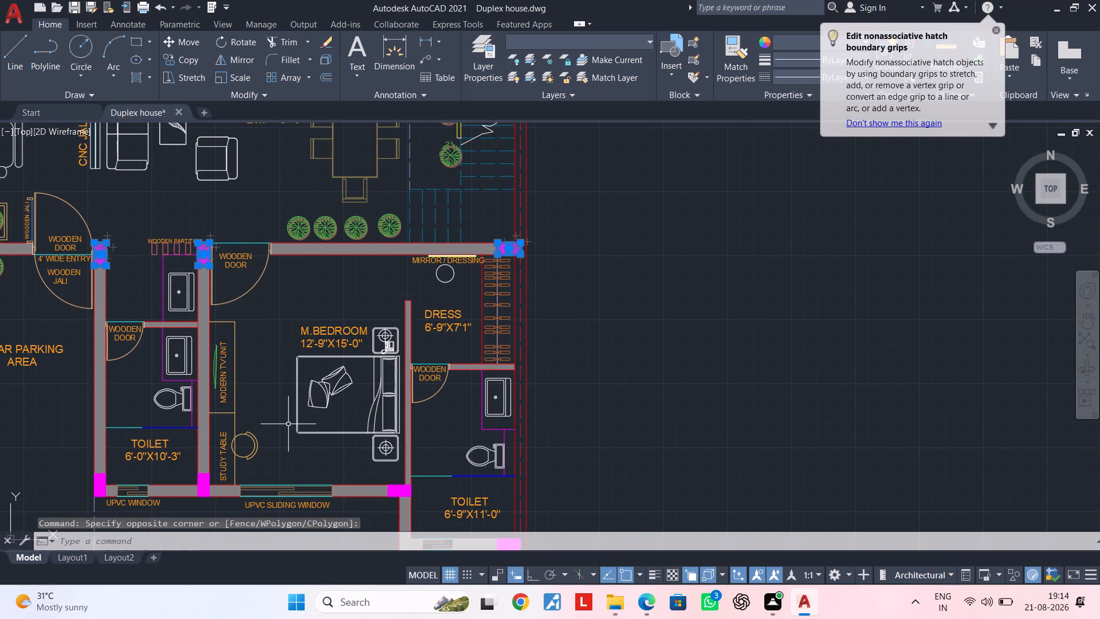
middle_click_drag(288, 422, 370, 243)
scroll(197, 314, "up", 2)
middle_click_drag(195, 338, 289, 323)
scroll(239, 340, "up", 1)
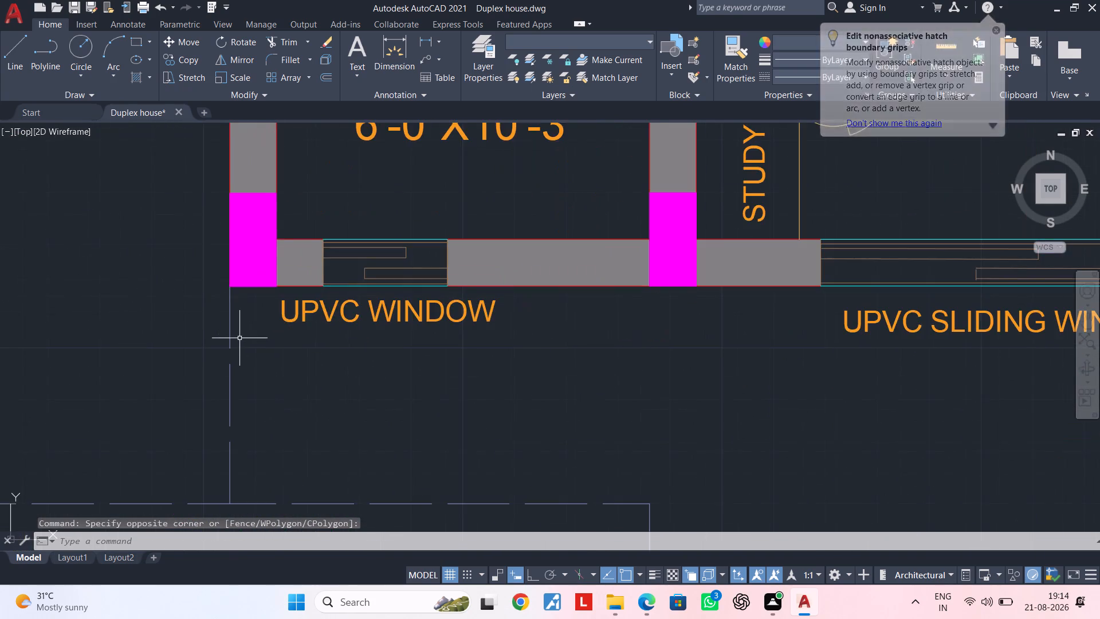
middle_click_drag(244, 338, 257, 386)
left_click(221, 238)
left_click(307, 339)
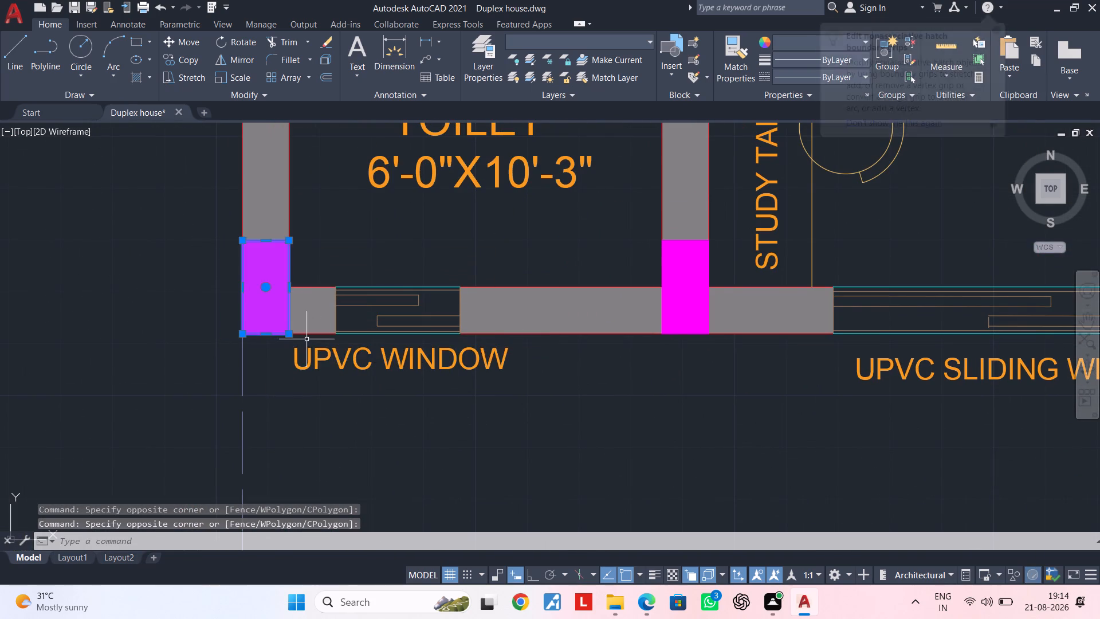
middle_click_drag(514, 362, 185, 398)
left_click(305, 266)
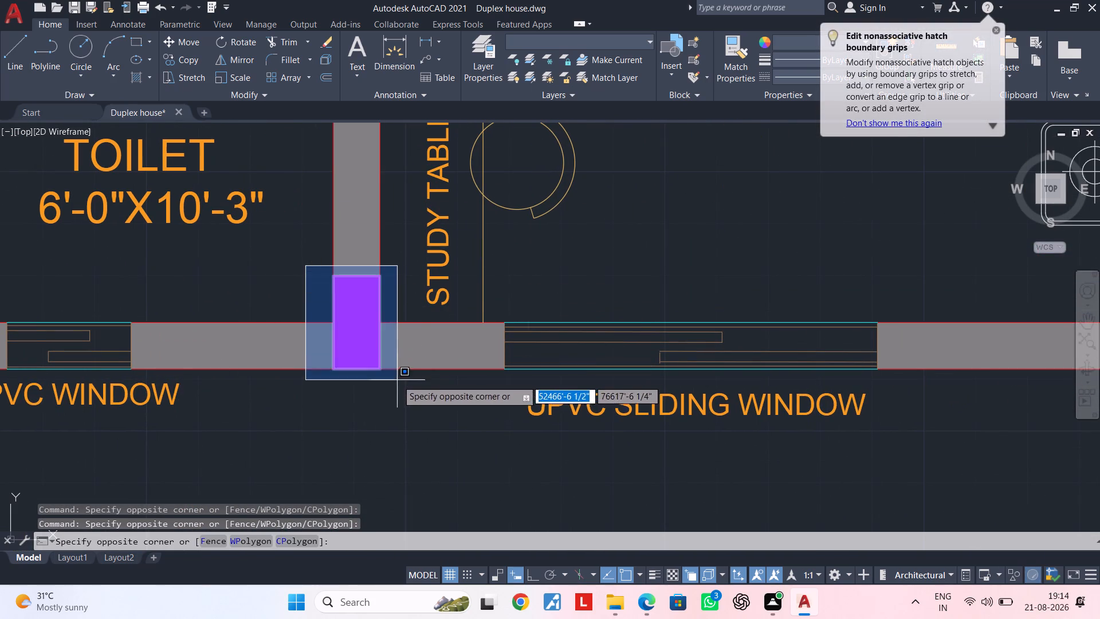
left_click(397, 383)
Add to the selection the columns at M.BEDROOM's southeast corner and at the southeast corner of the 6'-9"X11'-0" TOILET.
scroll(406, 405, "down", 2)
middle_click_drag(407, 406, 201, 391)
middle_click_drag(435, 406, 336, 412)
scroll(369, 397, "up", 1)
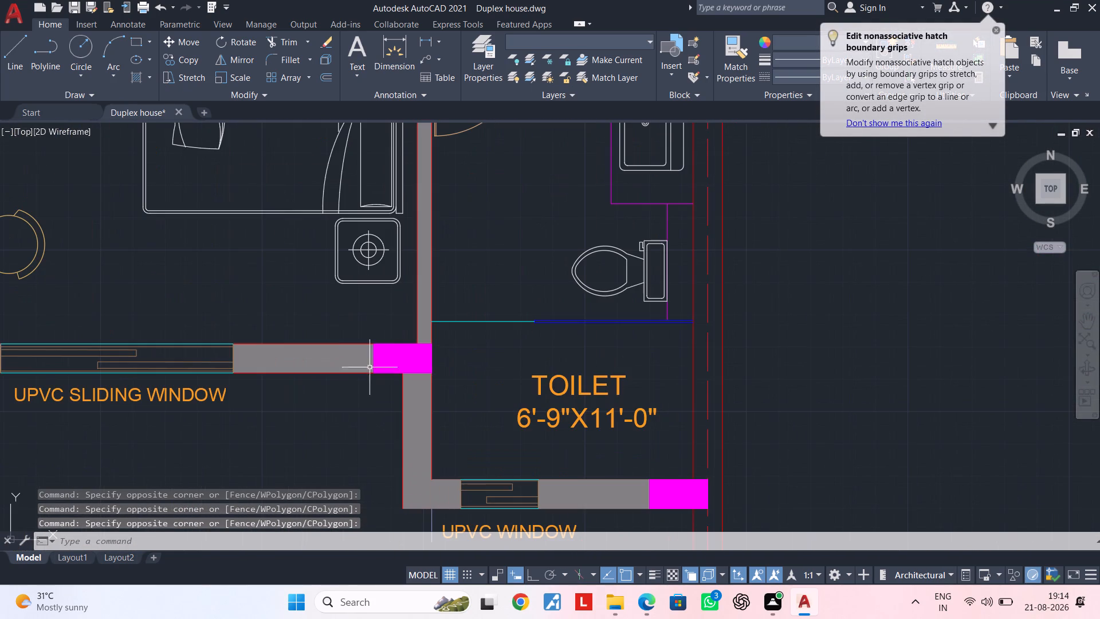
left_click_drag(363, 327, 372, 335)
left_click(446, 385)
middle_click_drag(337, 441, 225, 381)
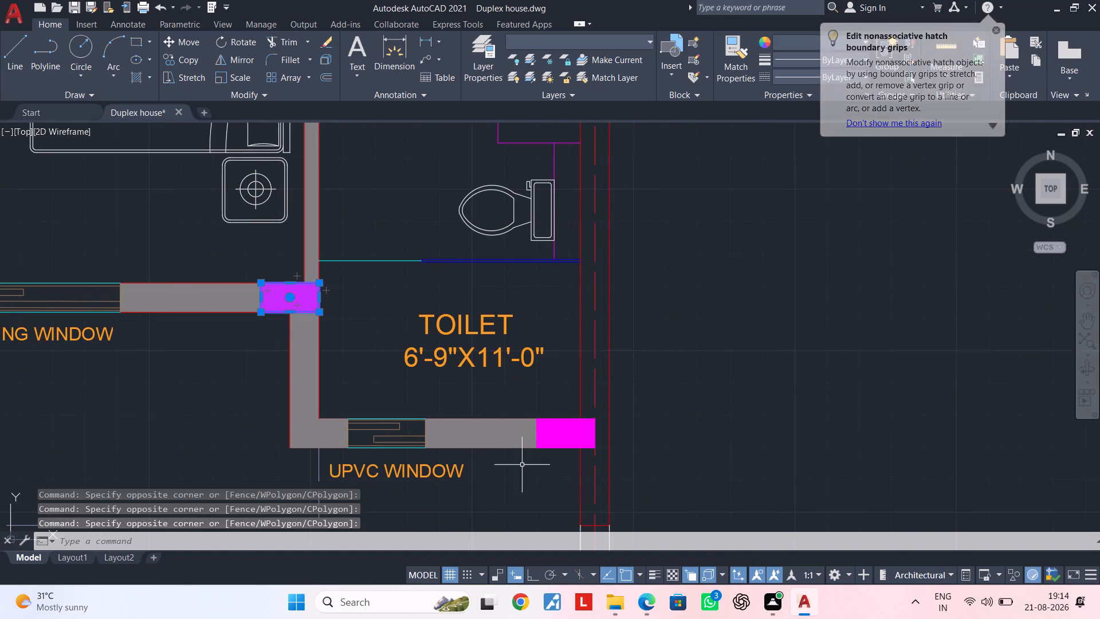
middle_click_drag(547, 479, 458, 473)
scroll(461, 468, "up", 2)
left_click(406, 313)
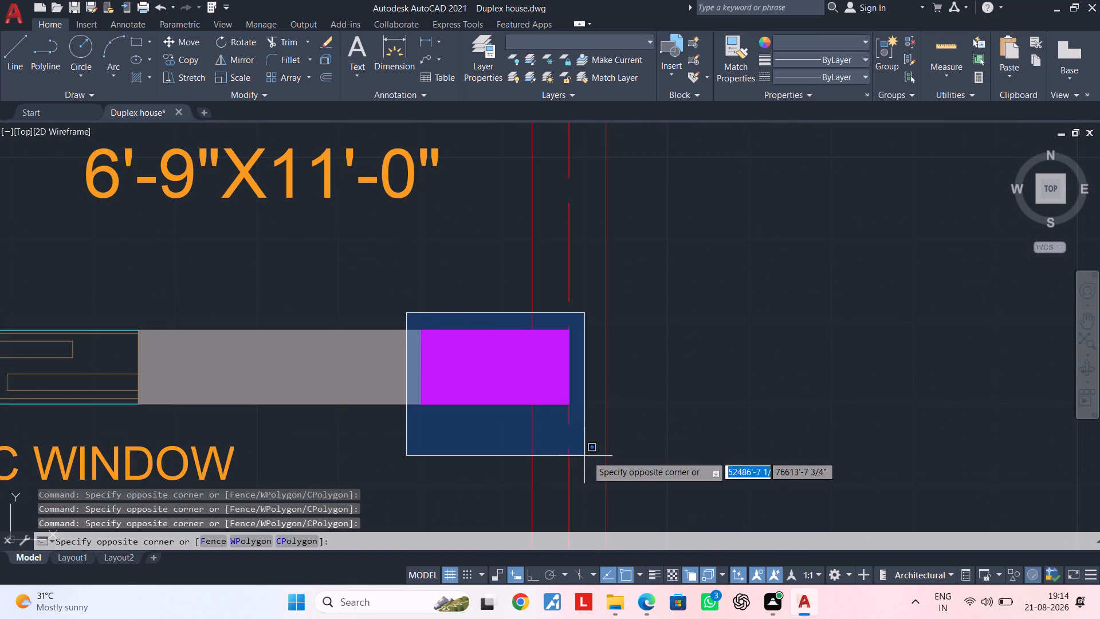
left_click(598, 452)
Add to the selection the column on the west boundary wall beside the rear of the upper parked car.
scroll(516, 473, "down", 5)
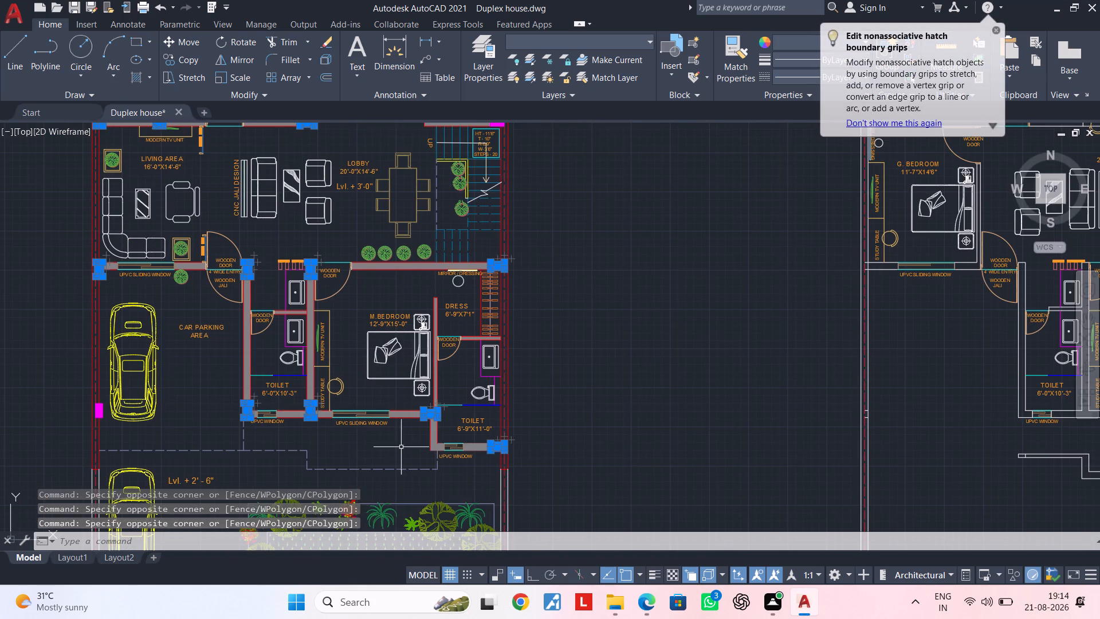
middle_click_drag(395, 445, 600, 408)
middle_click_drag(321, 401, 420, 406)
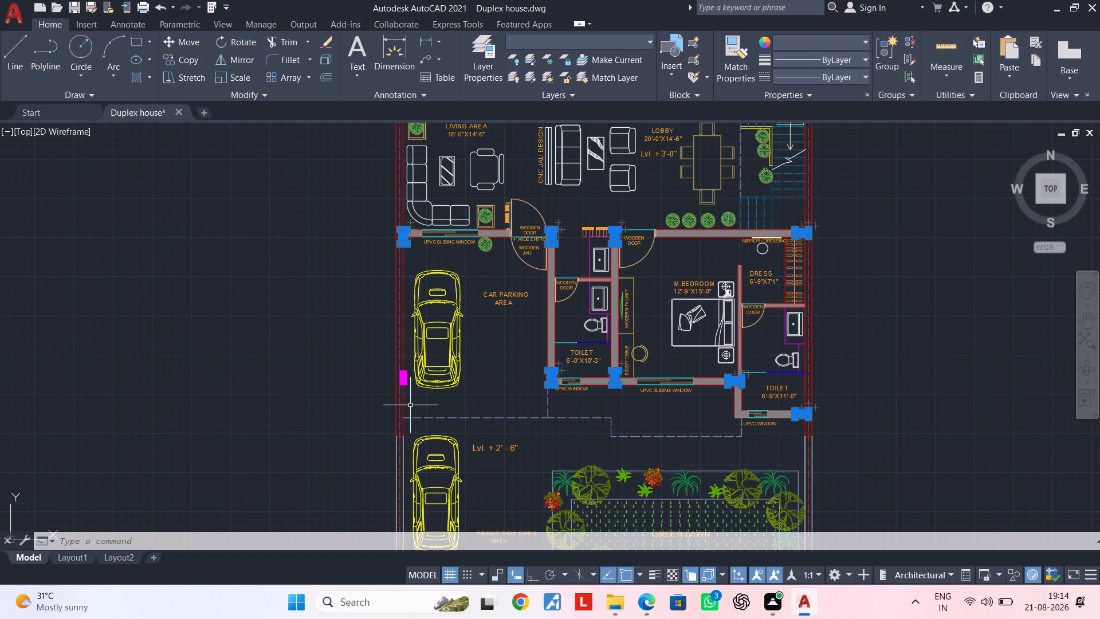
scroll(410, 402, "up", 4)
middle_click_drag(401, 391, 404, 459)
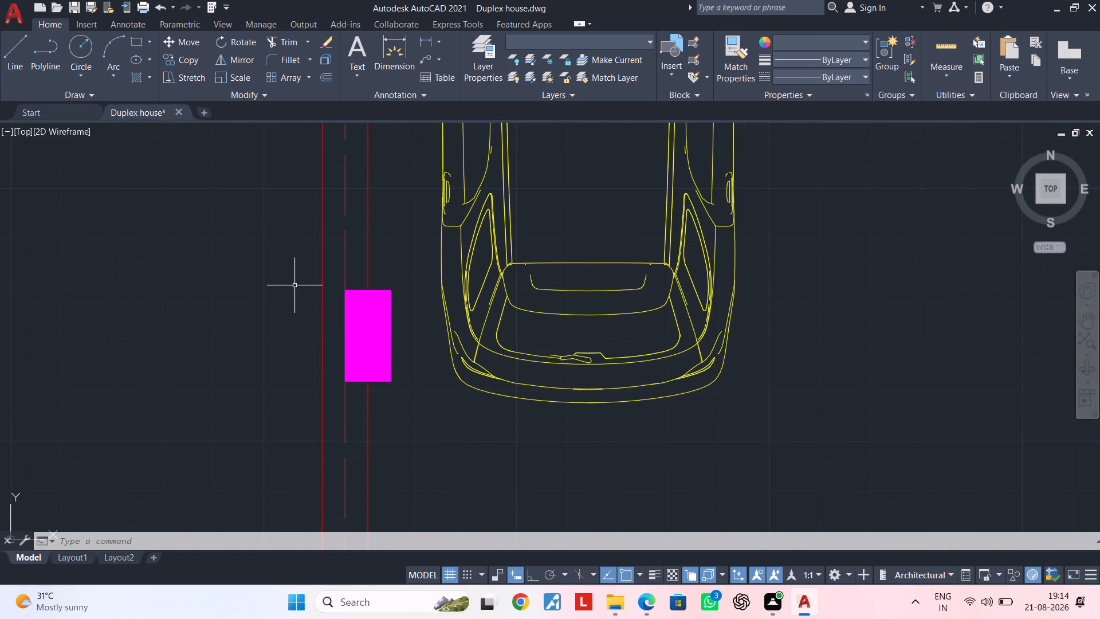
left_click(292, 274)
left_click(437, 406)
Add to the selection the columns at the east end of the staircase's north wall and at the KITCHEN's northeast corner.
scroll(444, 410, "down", 3)
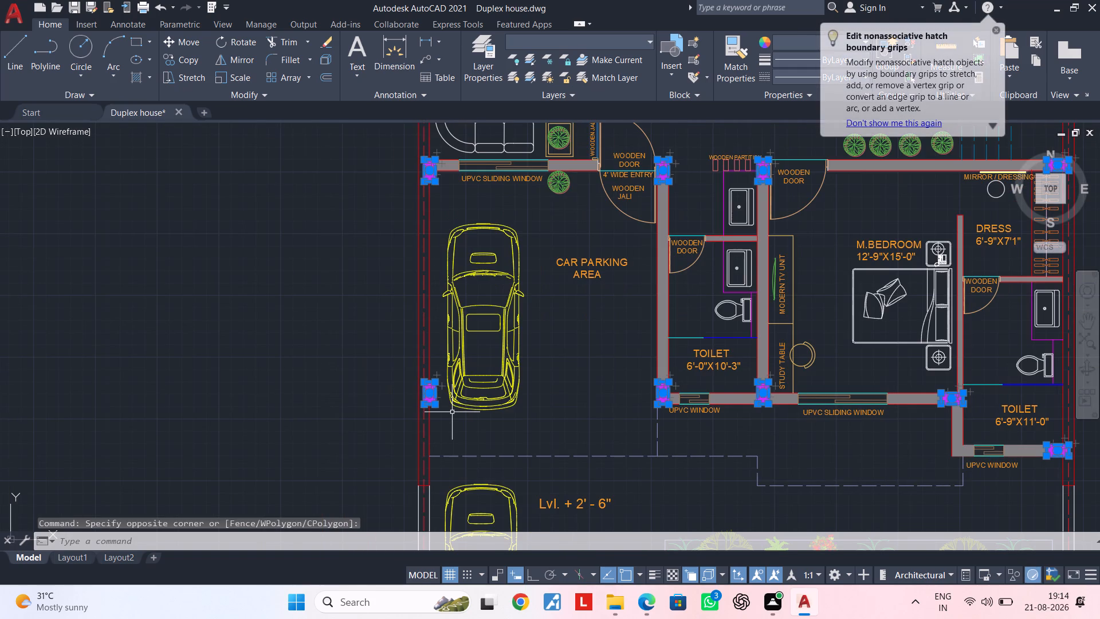
scroll(452, 412, "down", 2)
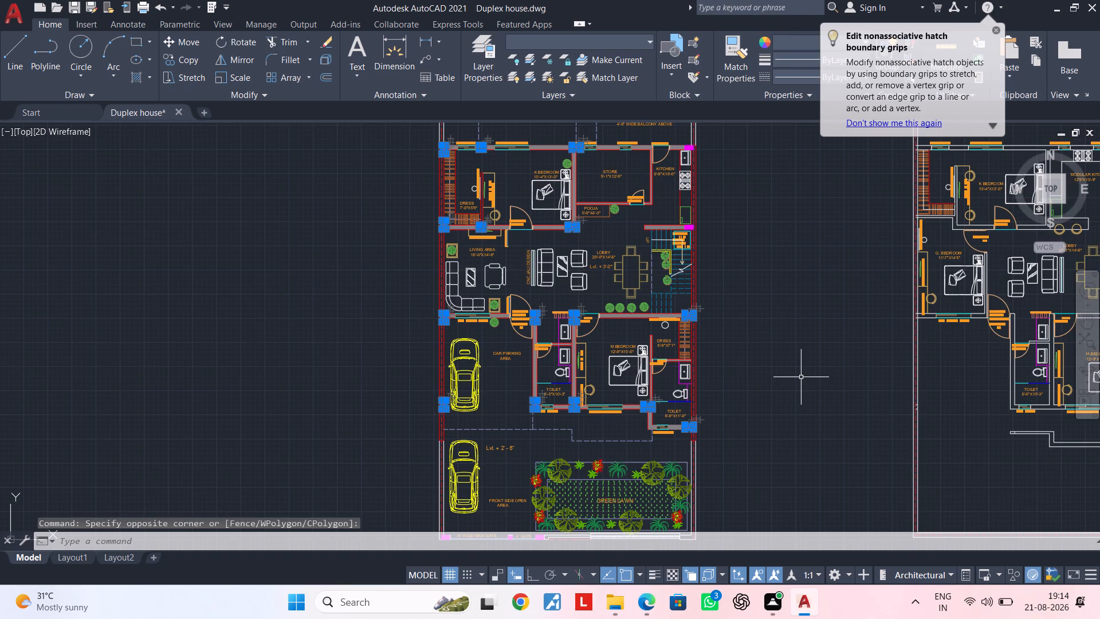
middle_click_drag(801, 381, 785, 501)
scroll(665, 347, "up", 3)
scroll(718, 363, "up", 1)
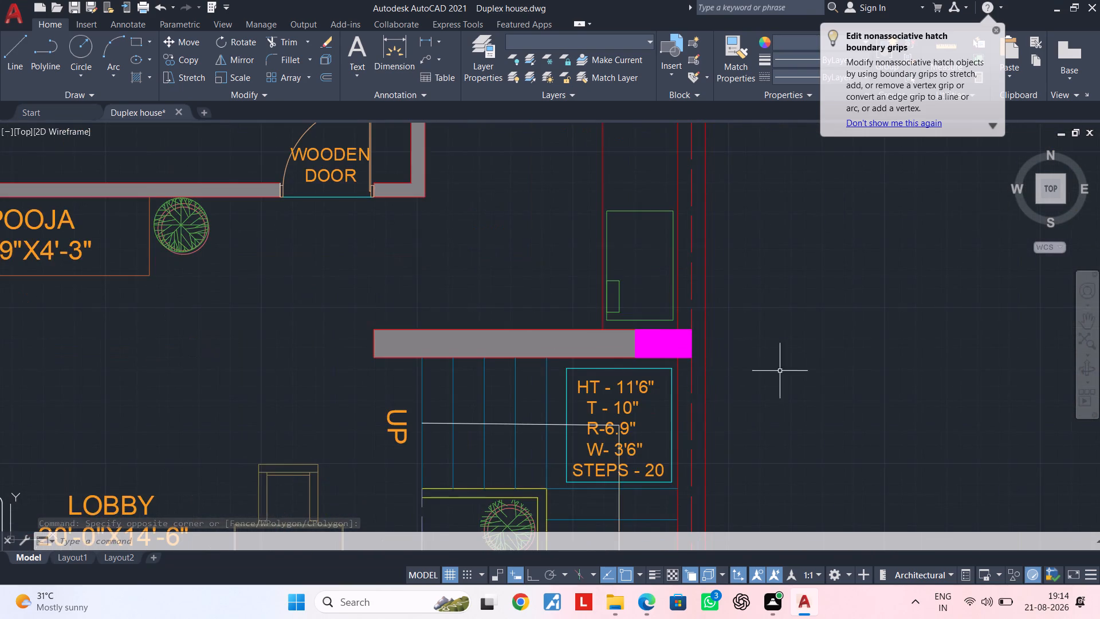
middle_click_drag(780, 371, 702, 392)
scroll(621, 373, "up", 3)
left_click_drag(333, 271, 343, 280)
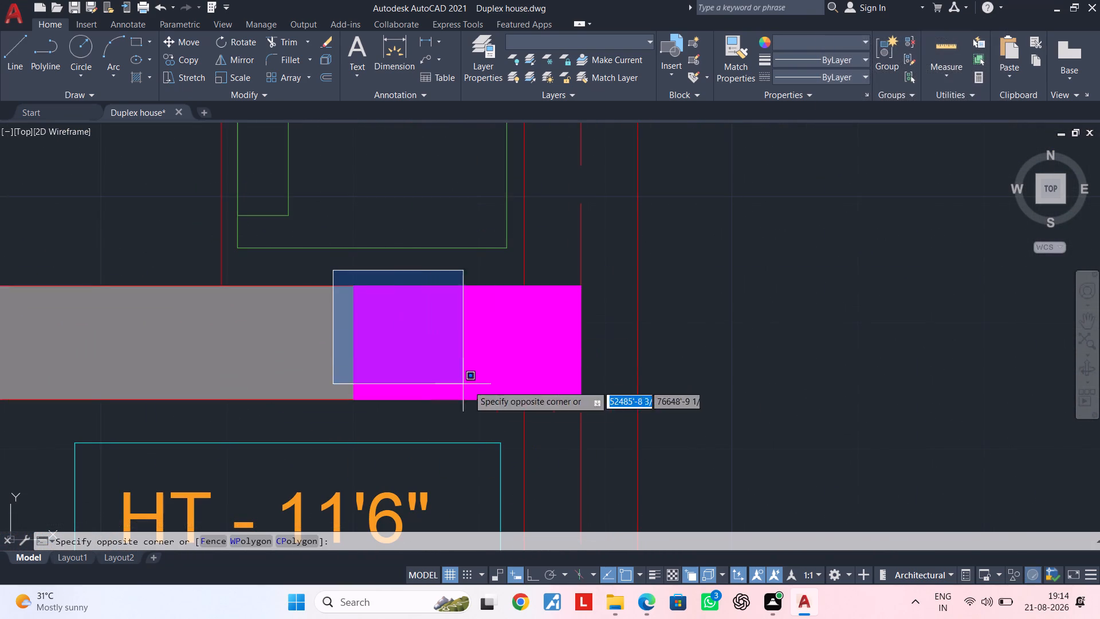
left_click(618, 418)
scroll(632, 416, "down", 3)
scroll(674, 365, "down", 2)
middle_click_drag(695, 366, 676, 496)
scroll(626, 313, "up", 5)
left_click(451, 178)
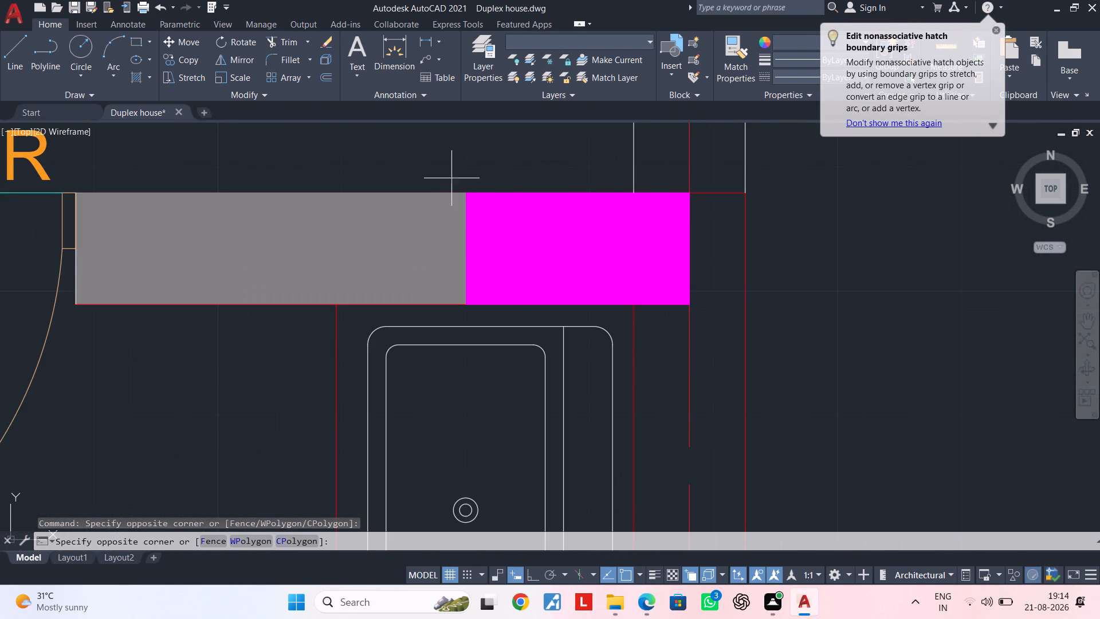
left_click(708, 313)
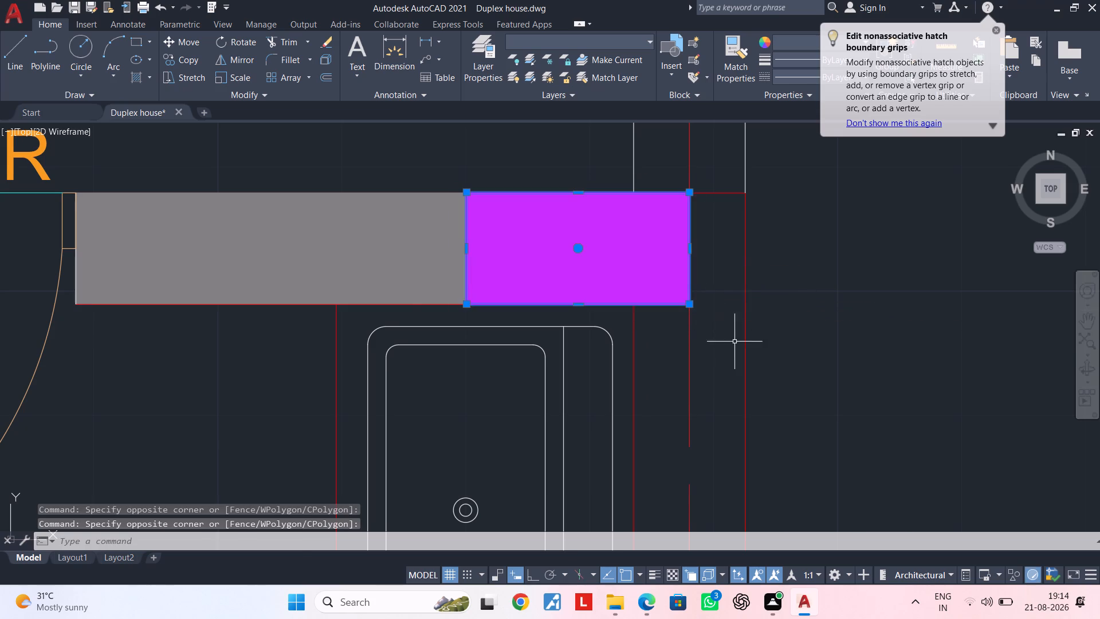
Copy the selected columns to the second plan, matching the northwest column's top-left corner to the north wall's intersection with the west boundary centerline.
scroll(736, 343, "down", 3)
scroll(782, 353, "down", 2)
middle_click_drag(802, 360, 536, 178)
scroll(573, 224, "down", 1)
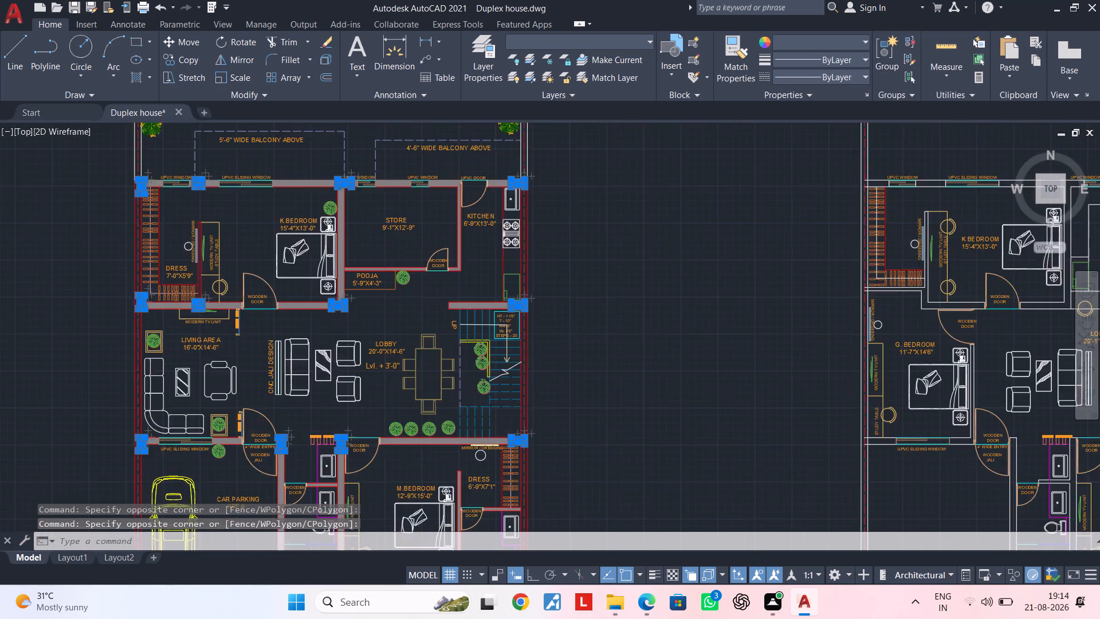
scroll(579, 230, "down", 1)
scroll(372, 220, "up", 2)
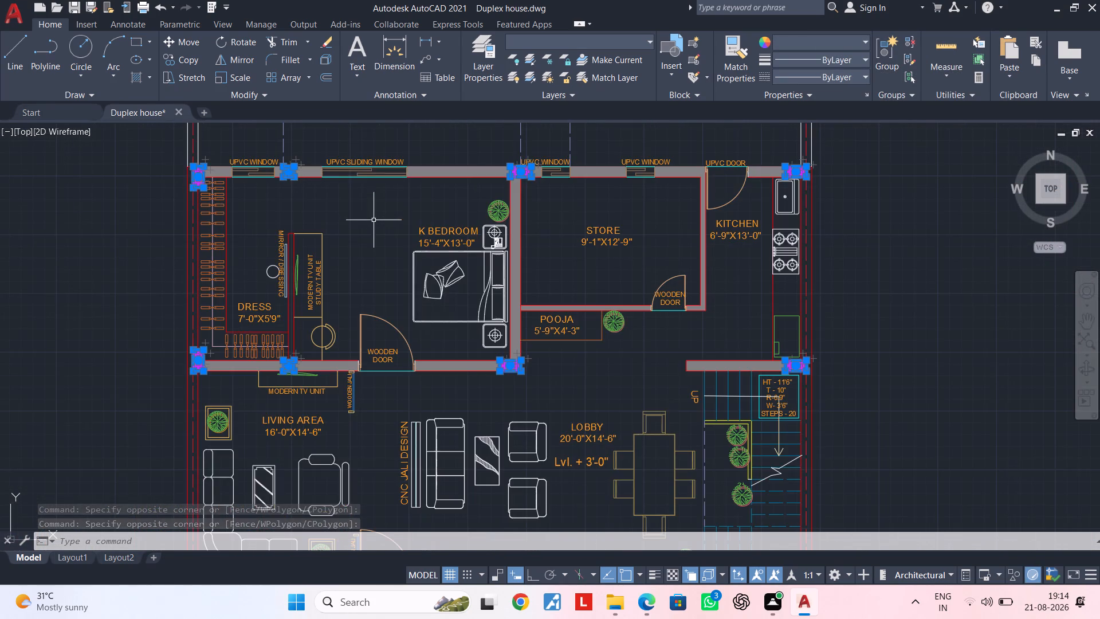
scroll(351, 223, "up", 1)
middle_click_drag(351, 224, 494, 319)
scroll(332, 277, "up", 2)
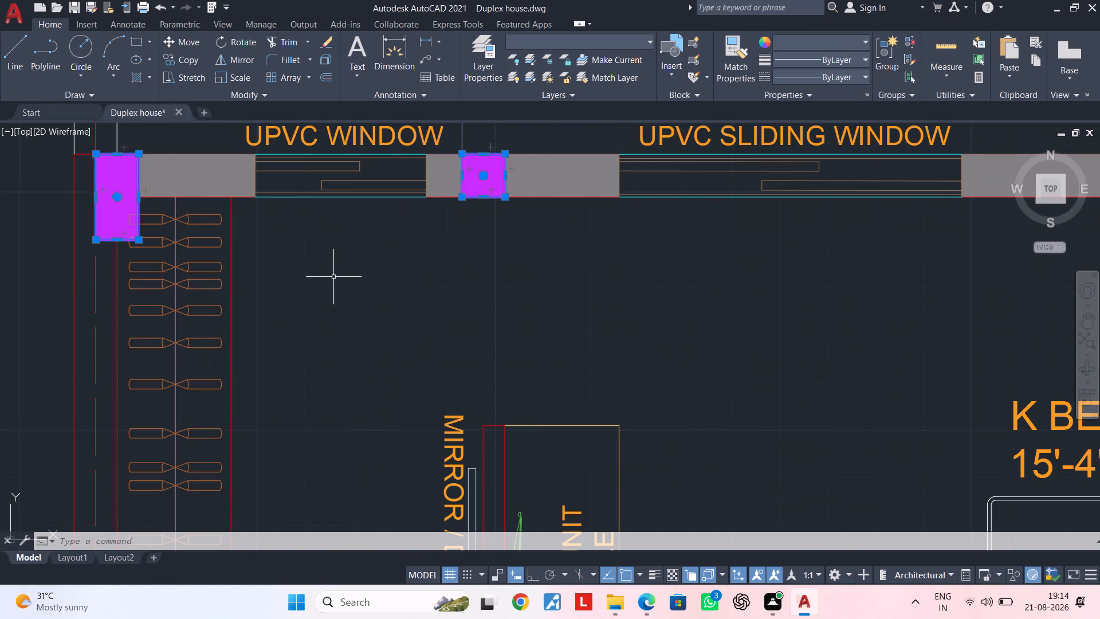
key("c")
type("O")
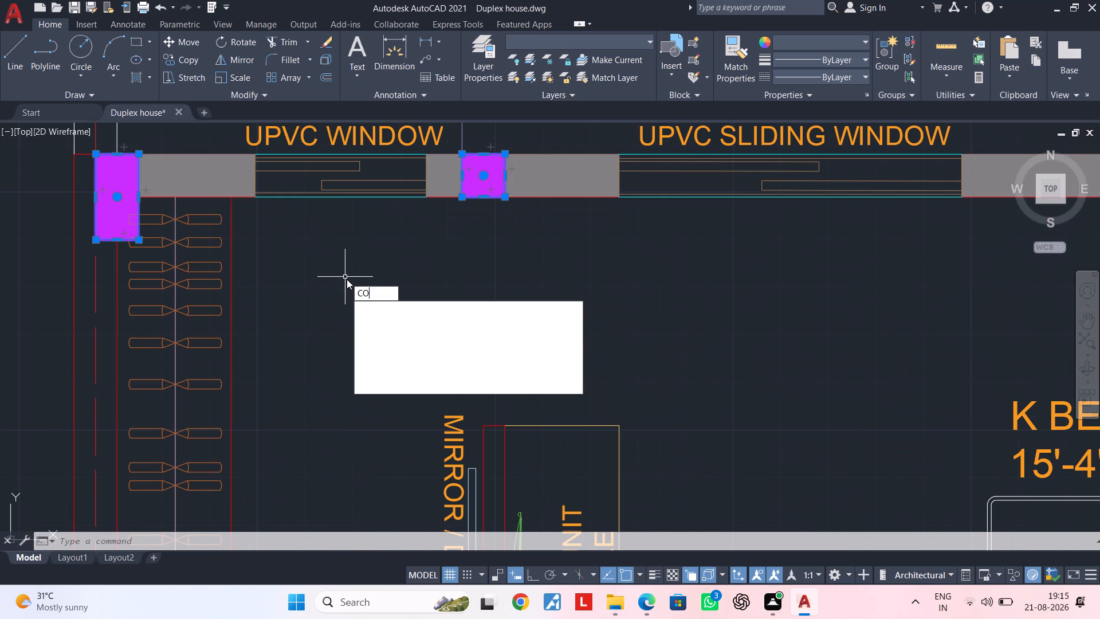
key("space")
scroll(97, 157, "up", 2)
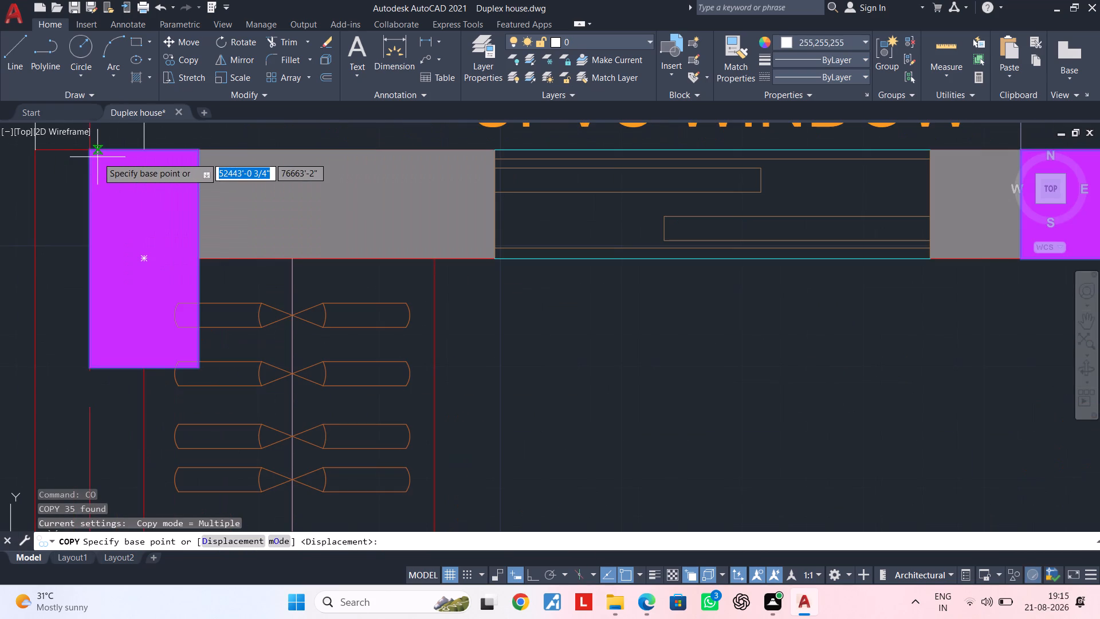
left_click_drag(90, 148, 90, 148)
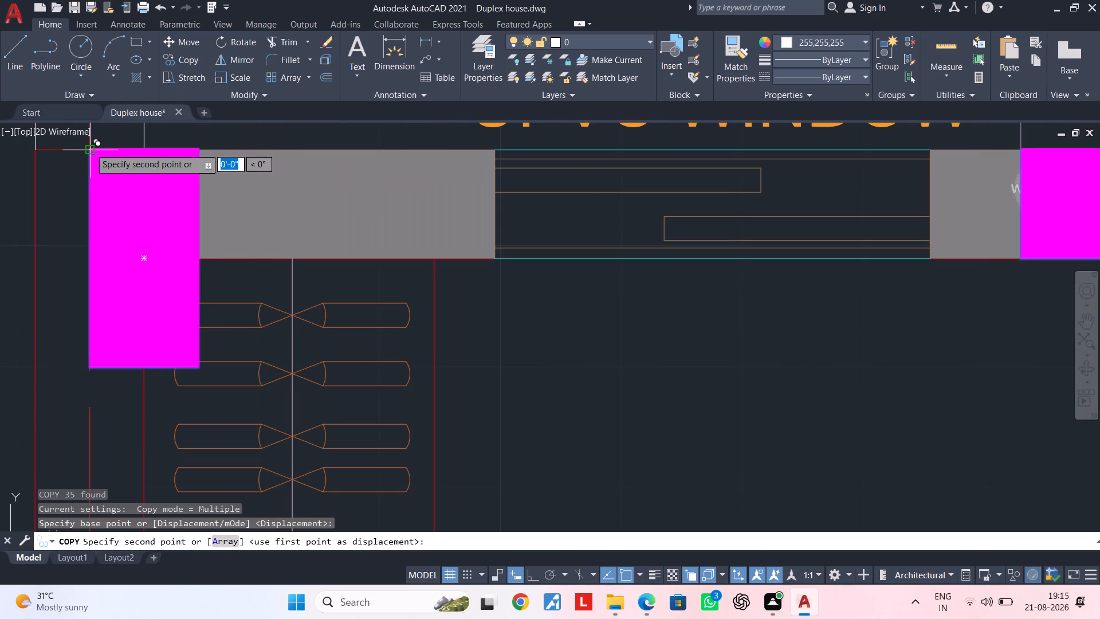
left_click_drag(90, 148, 95, 148)
scroll(457, 181, "down", 3)
scroll(662, 200, "down", 2)
middle_click_drag(733, 213, 10, 223)
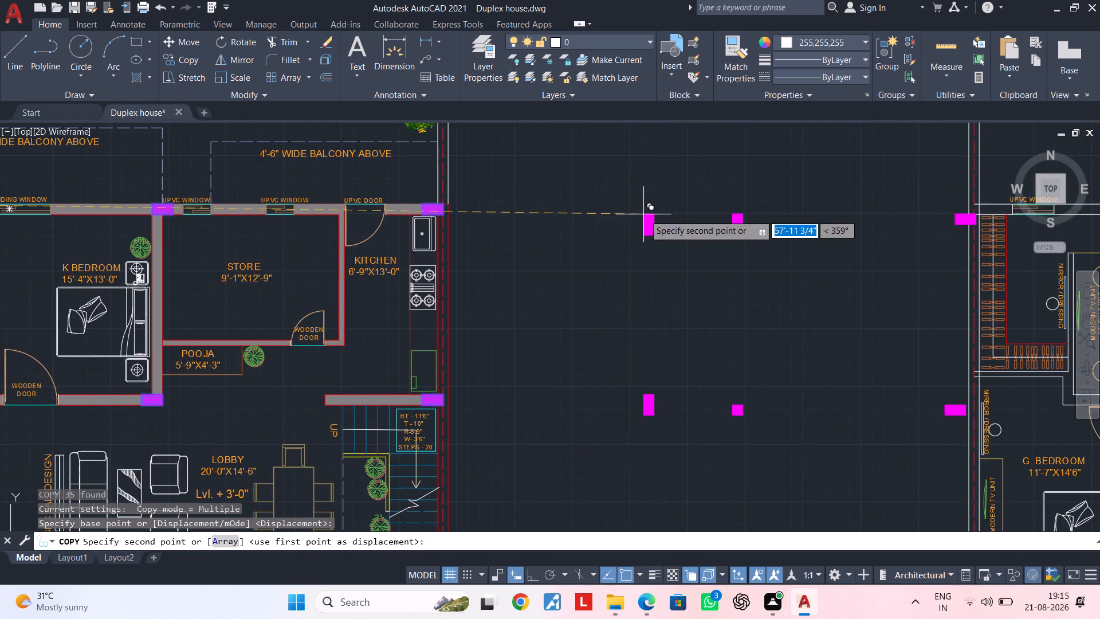
scroll(660, 214, "down", 1)
middle_click_drag(653, 217, 228, 280)
scroll(439, 281, "up", 3)
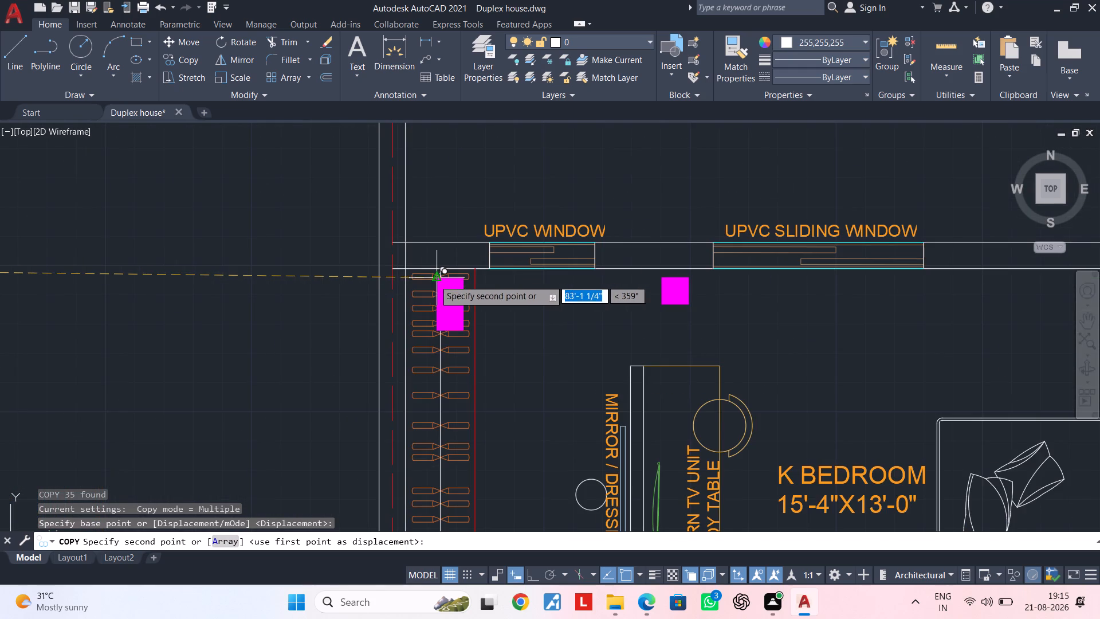
scroll(408, 264, "up", 2)
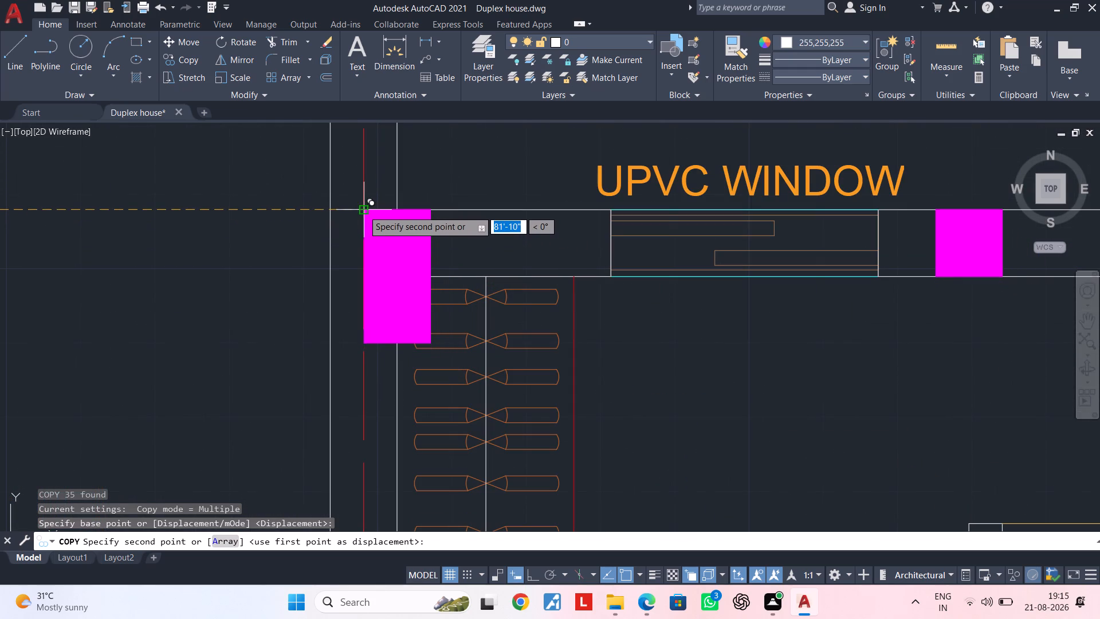
left_click(363, 210)
scroll(420, 276, "down", 3)
scroll(590, 312, "down", 2)
middle_click_drag(661, 319, 184, 230)
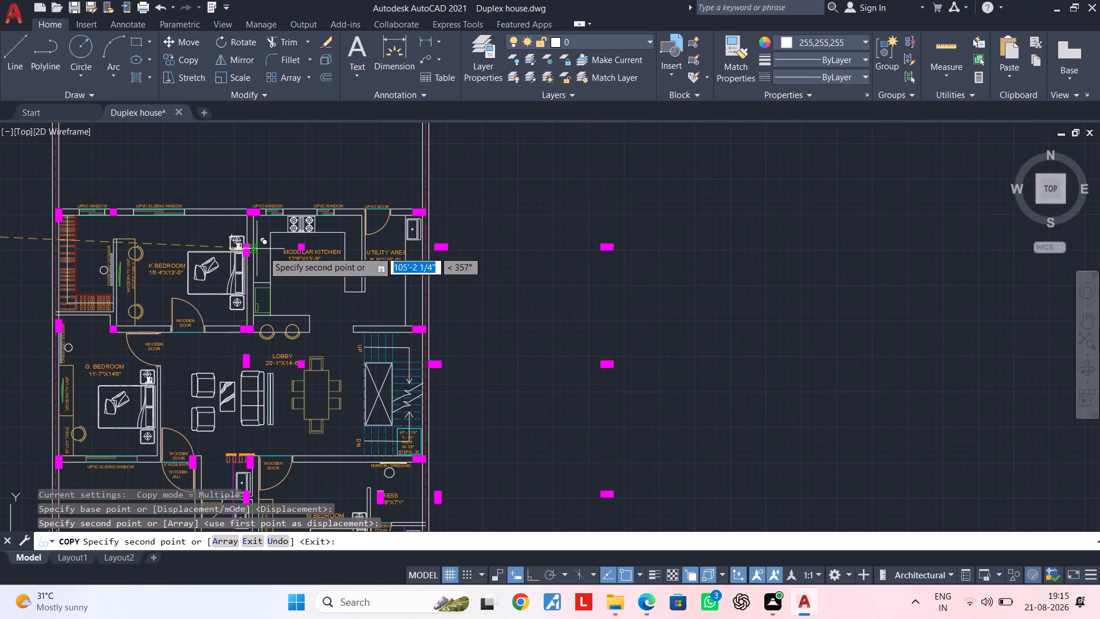
key("Escape")
key("Escape")
Examine how the copied columns sit against the second plan's walls, from the LOBBY down to the south toilets and balcony outline.
scroll(435, 272, "down", 1)
middle_click_drag(435, 272, 492, 220)
scroll(380, 264, "up", 3)
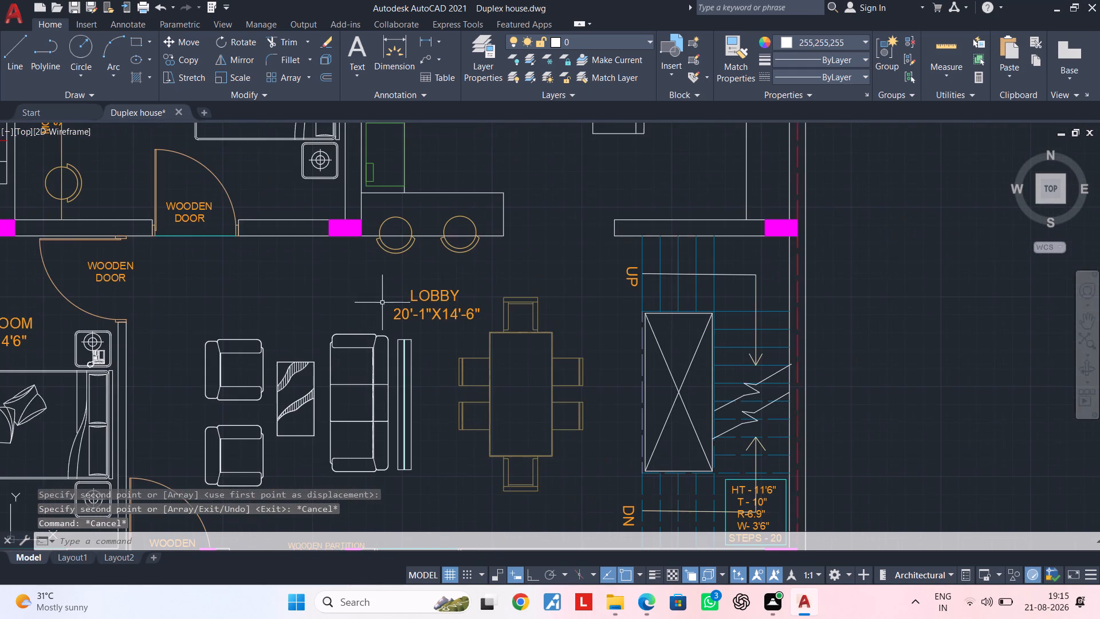
scroll(384, 278, "up", 1)
middle_click_drag(425, 334, 380, 186)
scroll(417, 240, "down", 3)
middle_click_drag(466, 309, 442, 180)
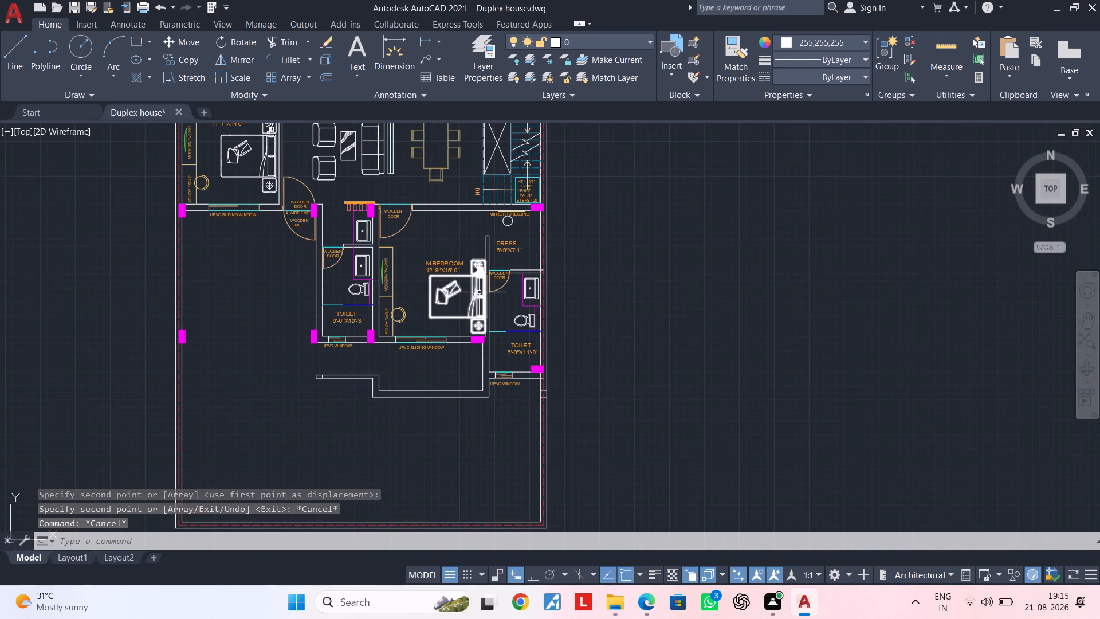
middle_click_drag(427, 359, 453, 277)
scroll(333, 317, "up", 2)
middle_click_drag(351, 295, 335, 366)
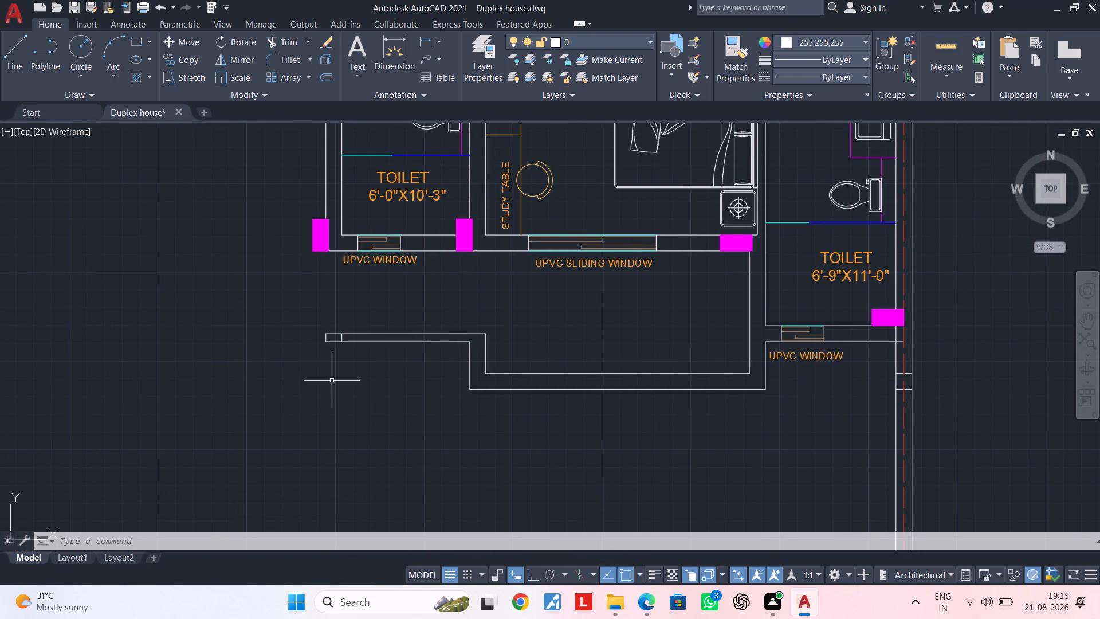
middle_click_drag(382, 366, 246, 370)
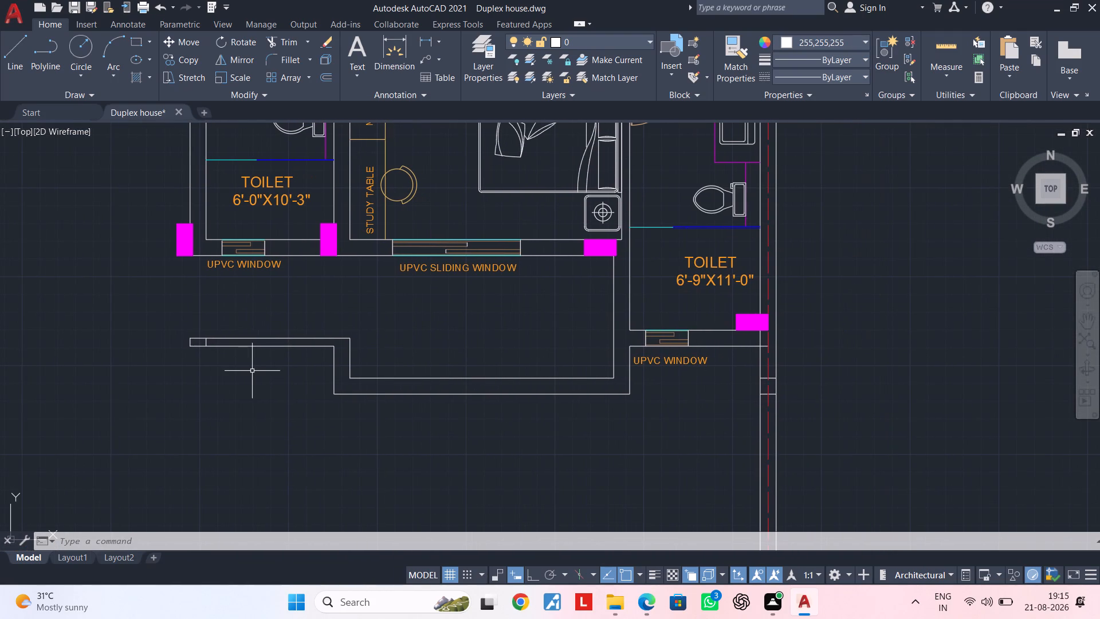
middle_click_drag(309, 398, 167, 343)
middle_click_drag(482, 397, 268, 391)
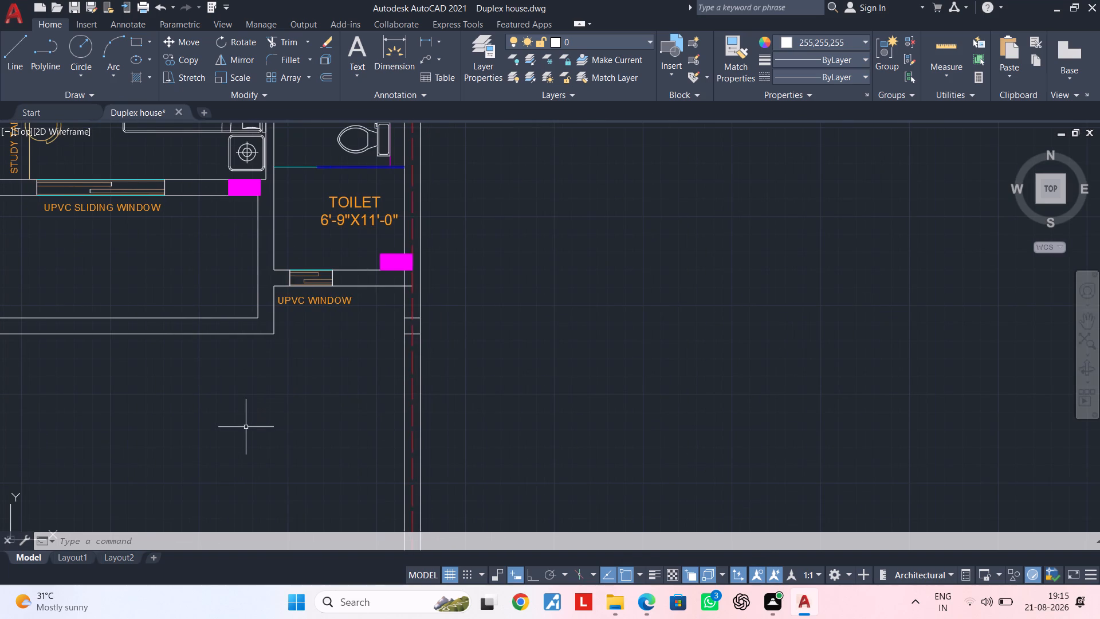
Move the column at the 6'-9"X11'-0" TOILET's southeast corner down into the south wall, its top edge level with the inner face.
middle_click_drag(330, 369, 237, 424)
scroll(267, 379, "up", 1)
middle_click_drag(266, 388, 243, 437)
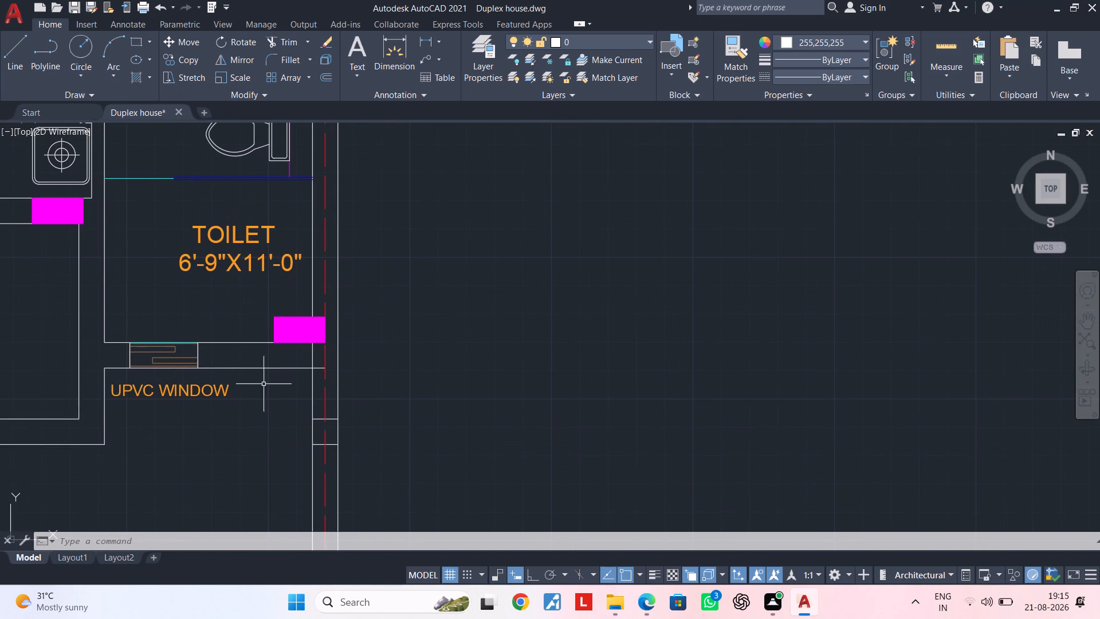
left_click_drag(259, 298, 266, 303)
left_click(347, 352)
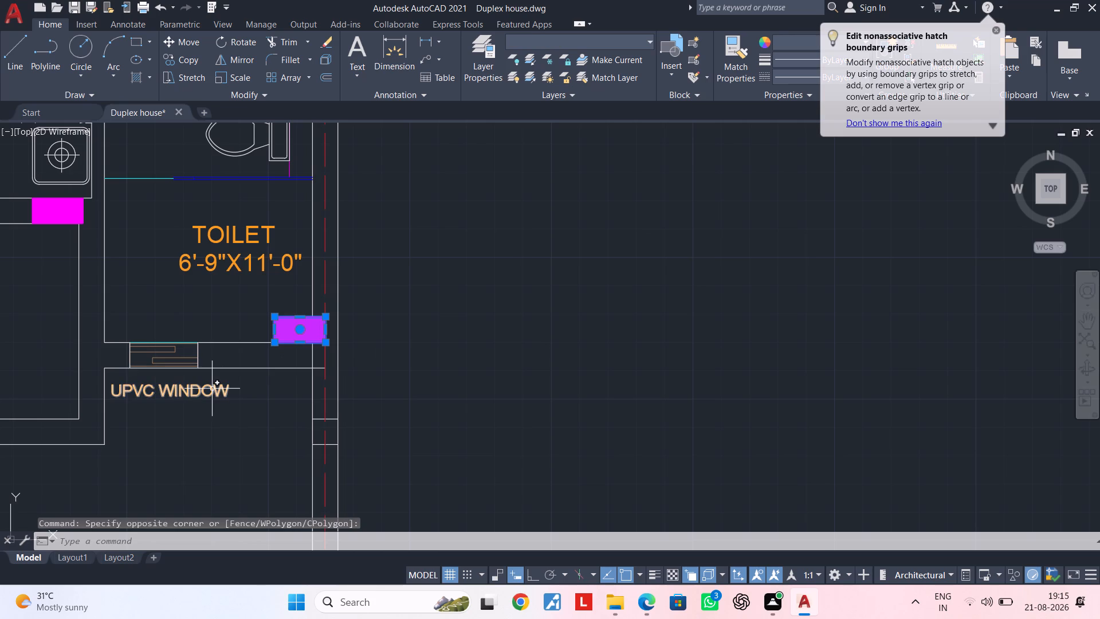
key("m")
key("space")
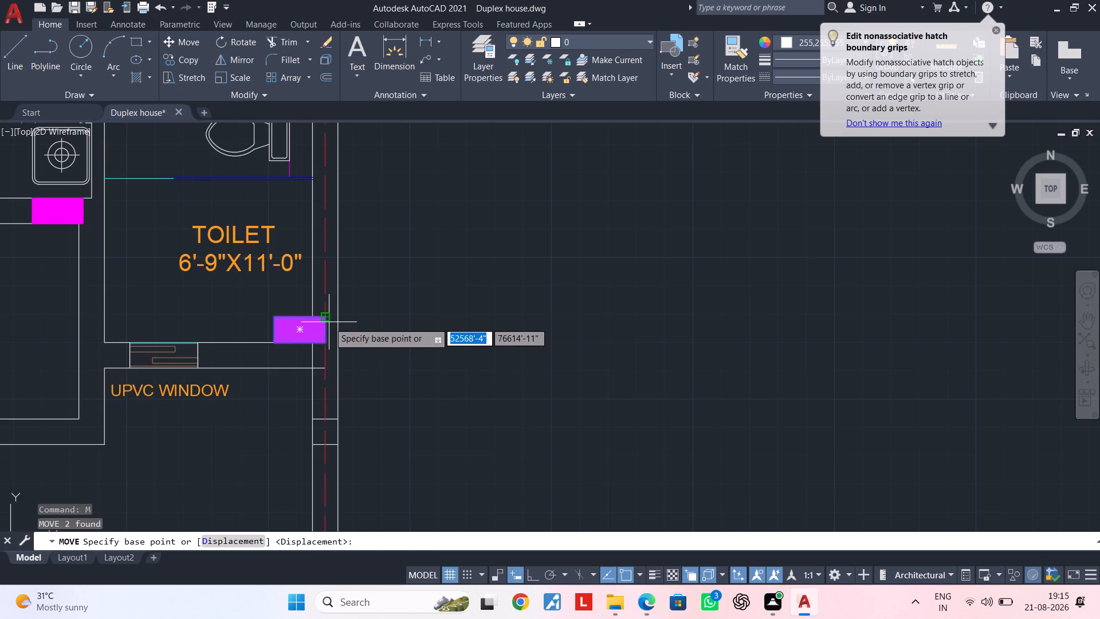
left_click(329, 322)
left_click(326, 346)
key("Escape")
scroll(242, 405, "down", 2)
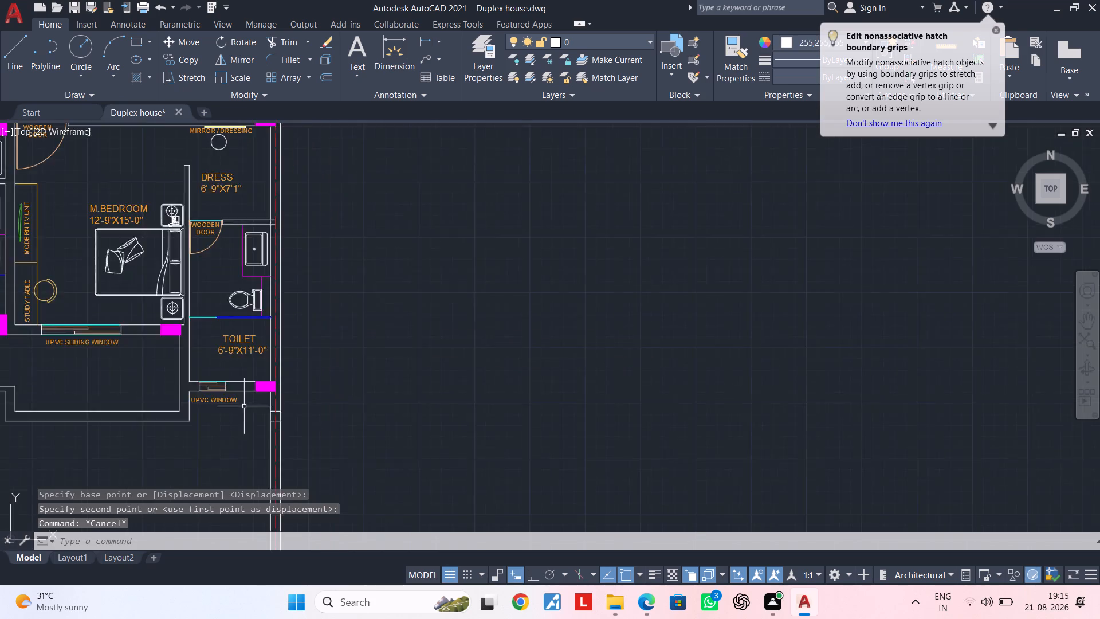
With Ortho on, draw a horizontal line from the balcony outline's outer southwest corner westward past the west boundary wall.
middle_click_drag(244, 406, 466, 341)
middle_click_drag(433, 390, 525, 367)
middle_click_drag(449, 386, 623, 347)
middle_click_drag(395, 366, 522, 349)
middle_click_drag(407, 325, 400, 407)
middle_click_drag(392, 407, 490, 414)
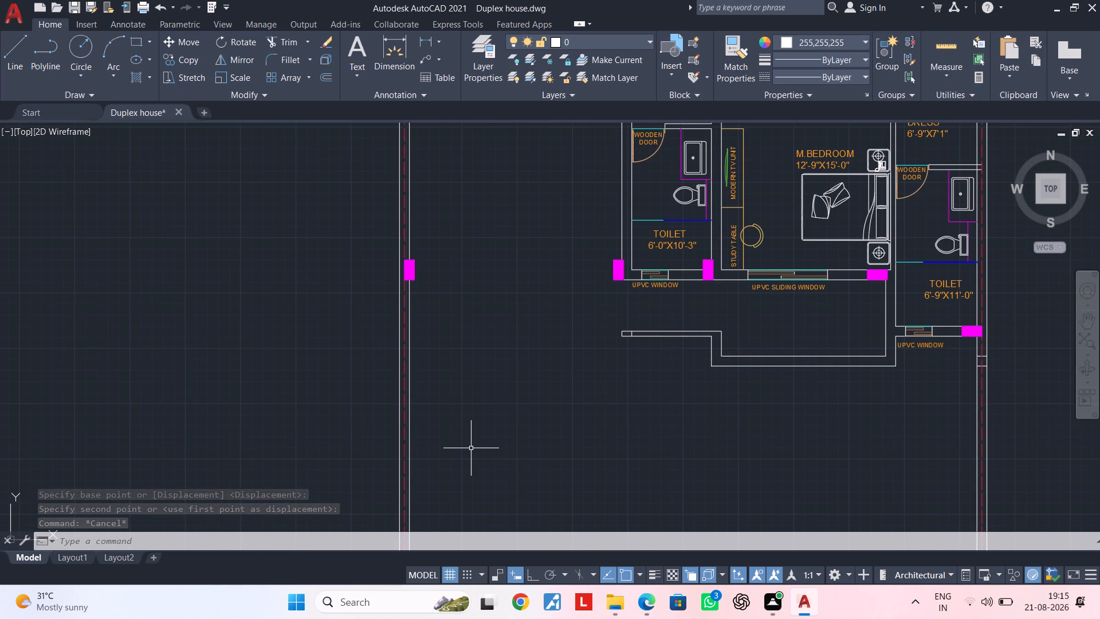
key("Escape")
key("Escape")
key("Escape")
middle_click_drag(588, 375, 567, 379)
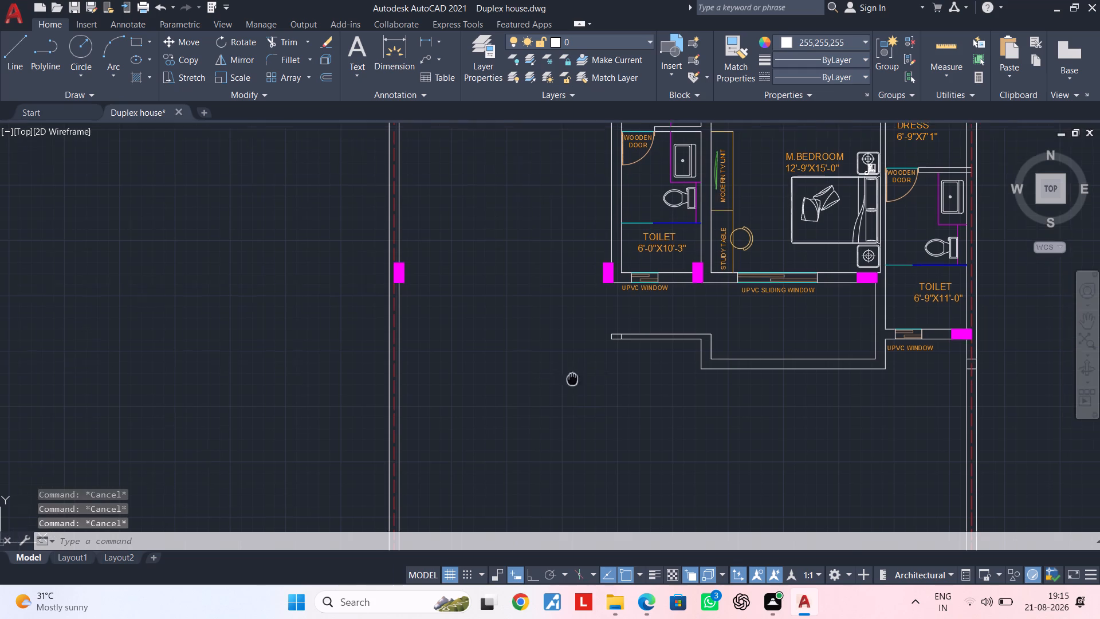
middle_click_drag(567, 379, 453, 382)
middle_click_drag(701, 397, 650, 398)
scroll(781, 373, "up", 2)
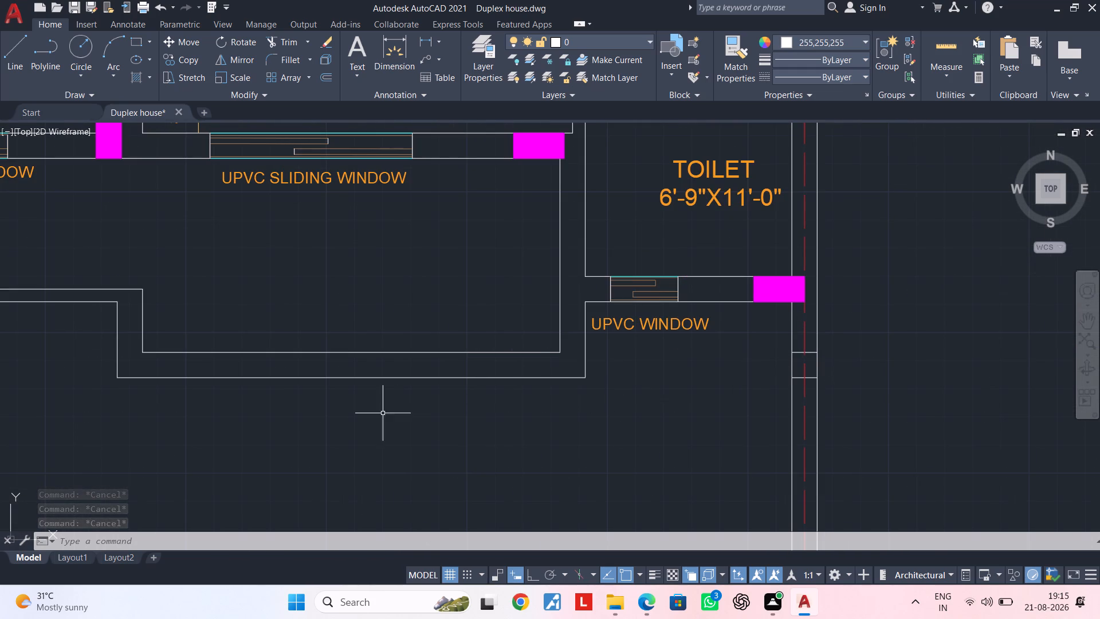
middle_click_drag(453, 411, 854, 398)
middle_click_drag(516, 409, 649, 409)
type("L")
key("space")
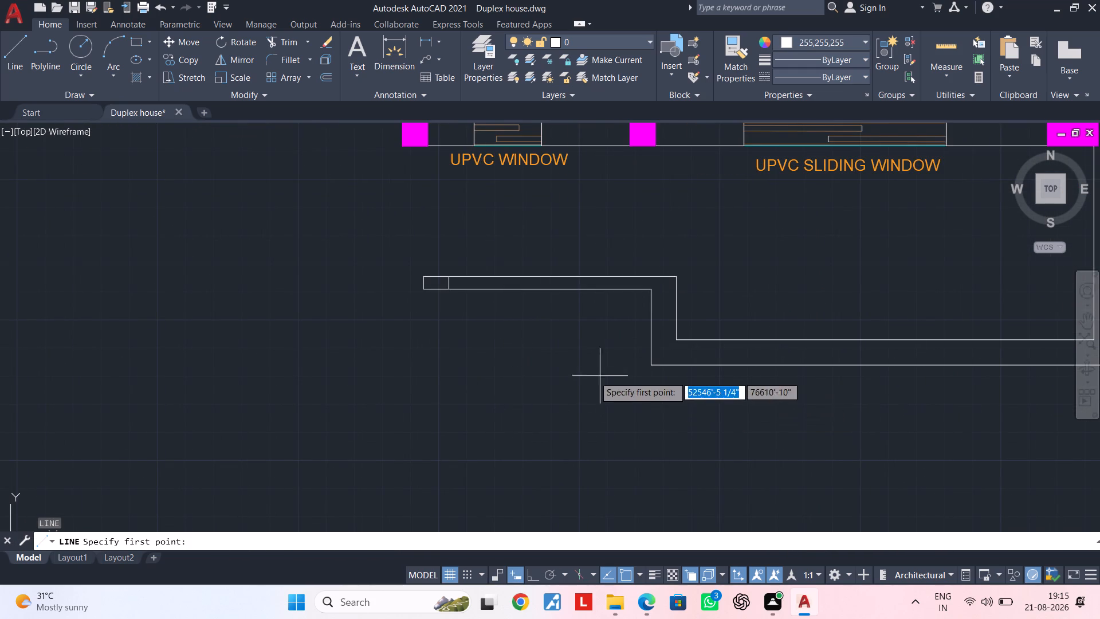
left_click(652, 365)
scroll(121, 389, "down", 1)
middle_click_drag(171, 379, 372, 357)
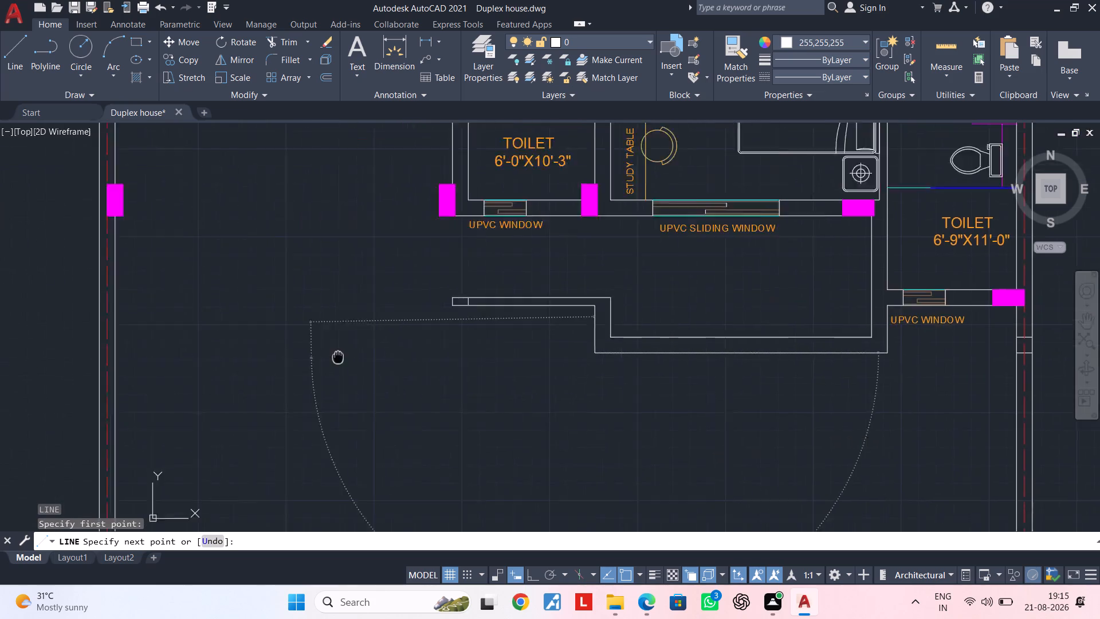
middle_click_drag(372, 357, 482, 354)
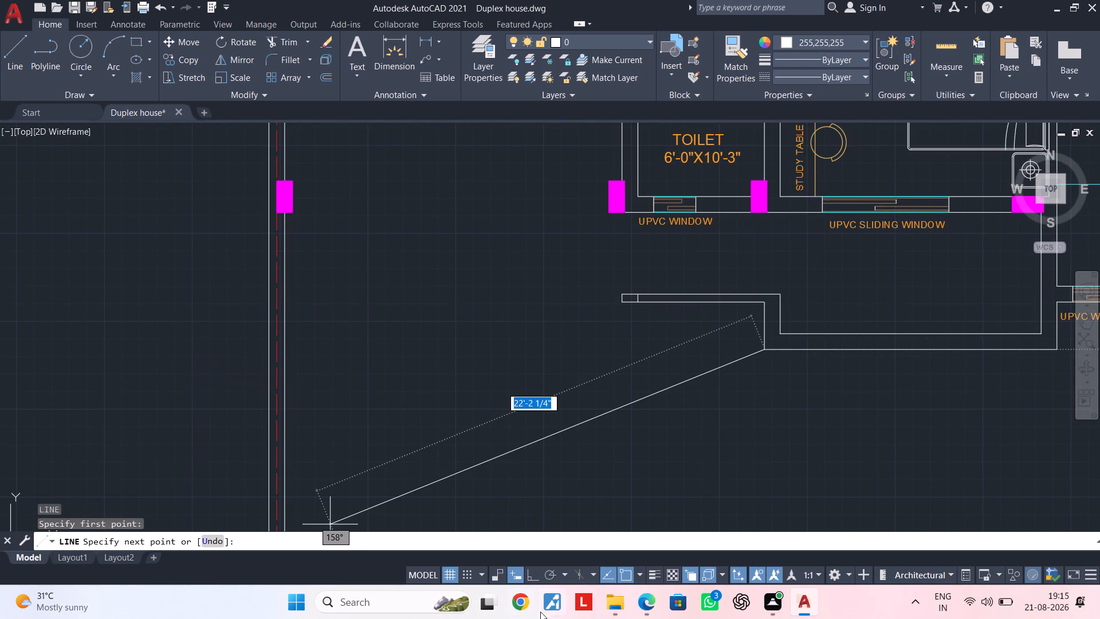
left_click(528, 577)
left_click(176, 389)
key("Escape")
key("Escape")
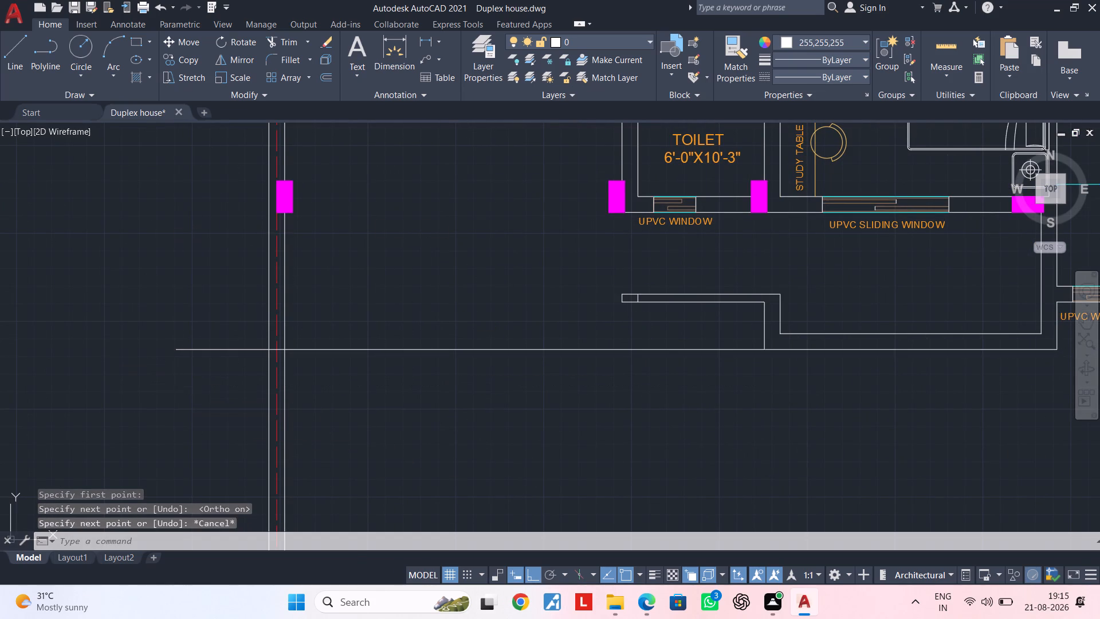
Trim the horizontal line on both sides so only the segment between the west boundary wall's two faces remains.
key("t")
type("R")
key("space")
left_click(359, 392)
left_click(350, 305)
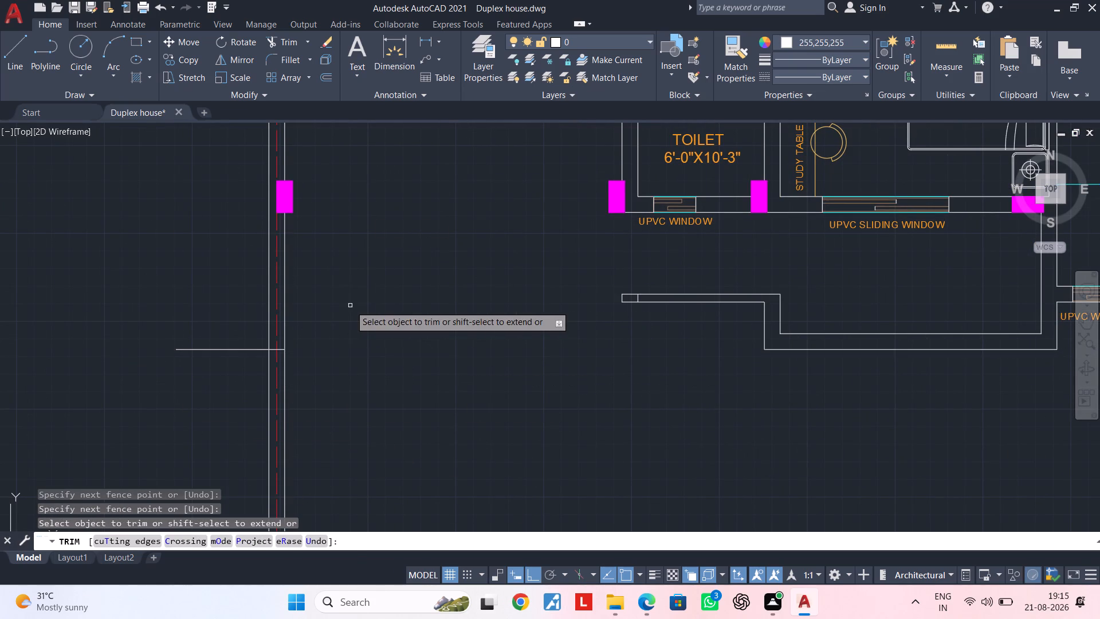
left_click(210, 320)
left_click(230, 396)
key("Escape")
key("Escape")
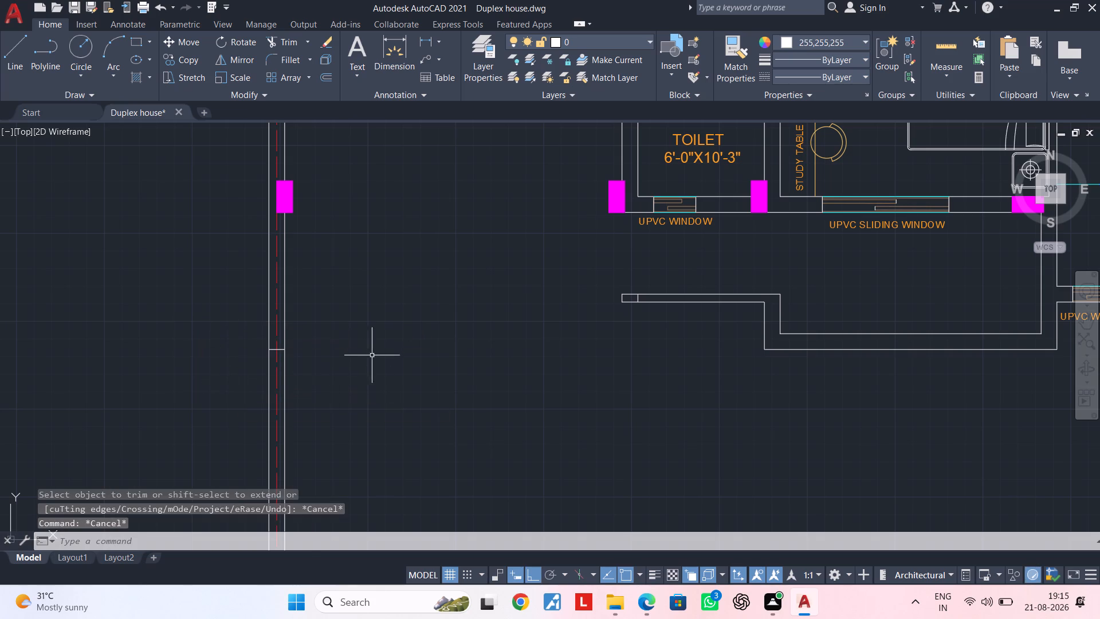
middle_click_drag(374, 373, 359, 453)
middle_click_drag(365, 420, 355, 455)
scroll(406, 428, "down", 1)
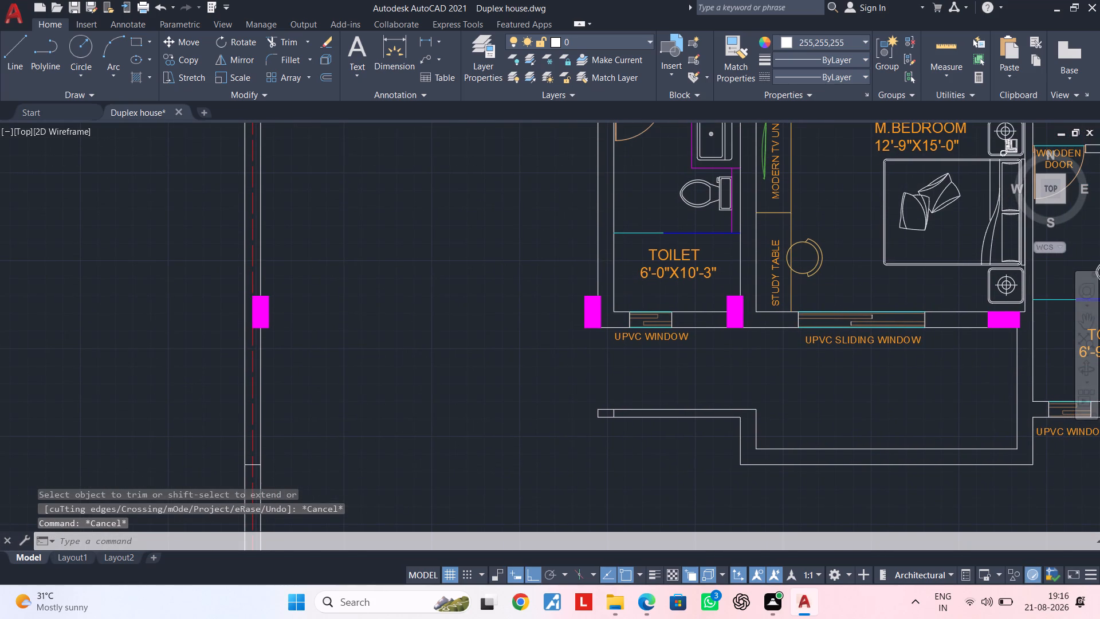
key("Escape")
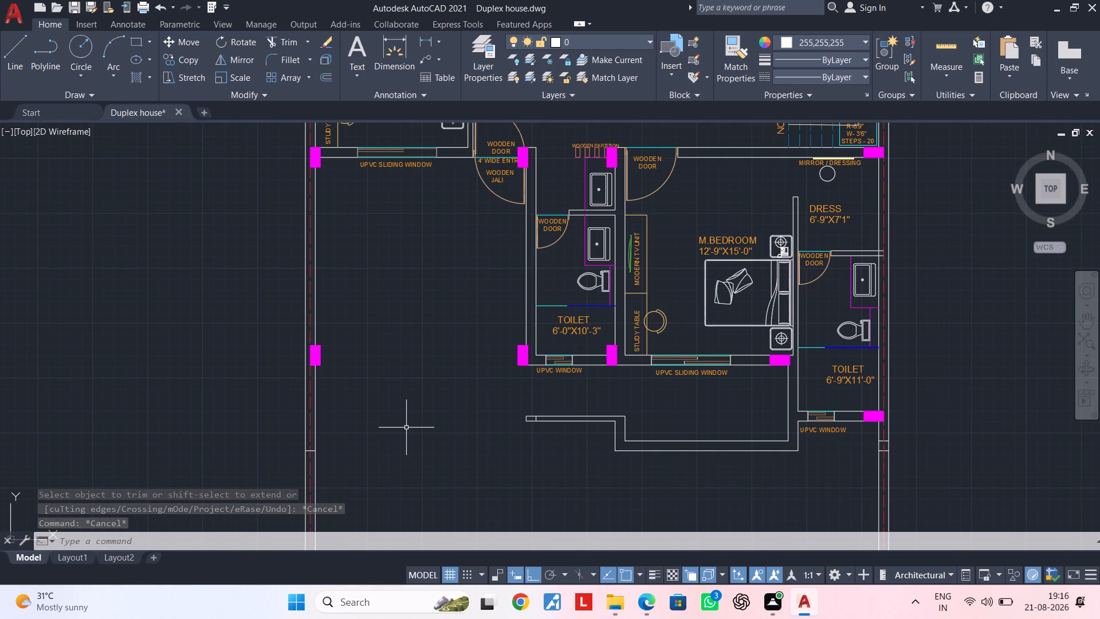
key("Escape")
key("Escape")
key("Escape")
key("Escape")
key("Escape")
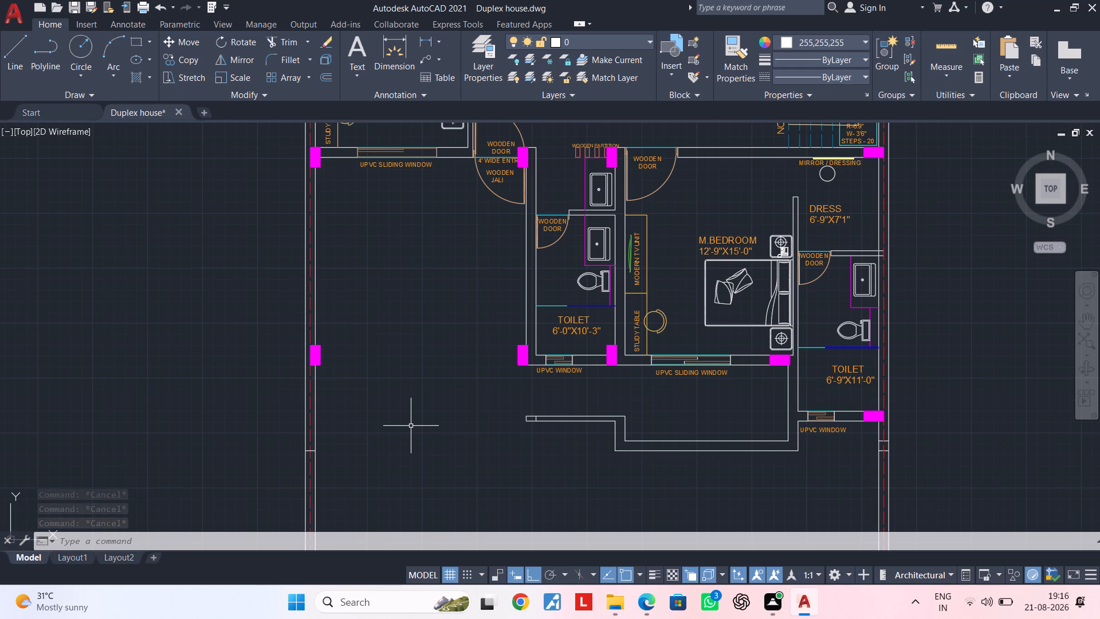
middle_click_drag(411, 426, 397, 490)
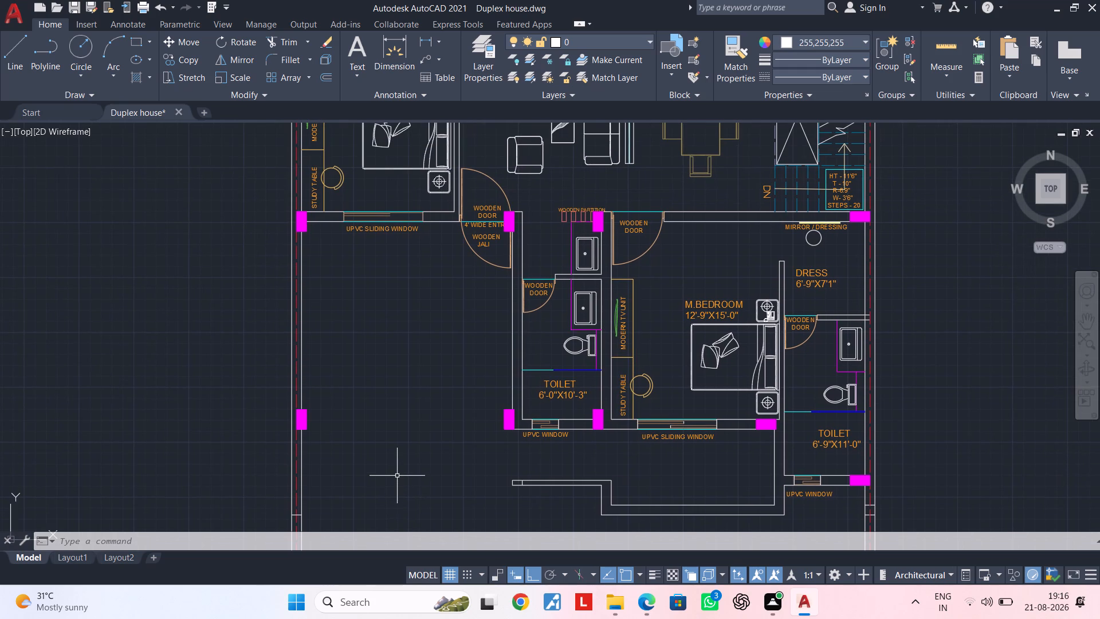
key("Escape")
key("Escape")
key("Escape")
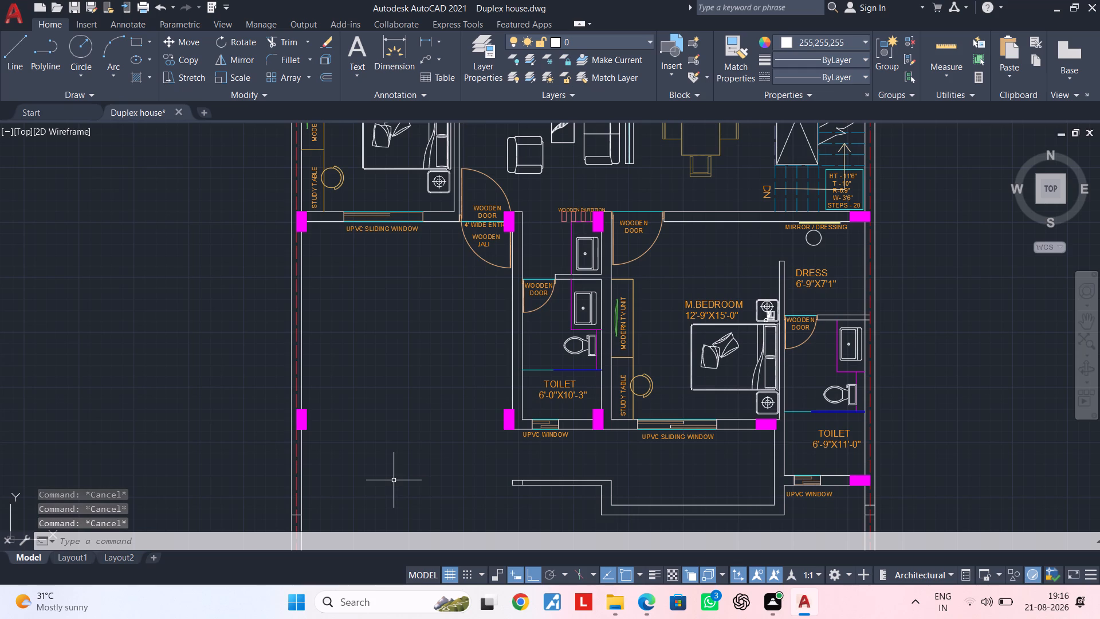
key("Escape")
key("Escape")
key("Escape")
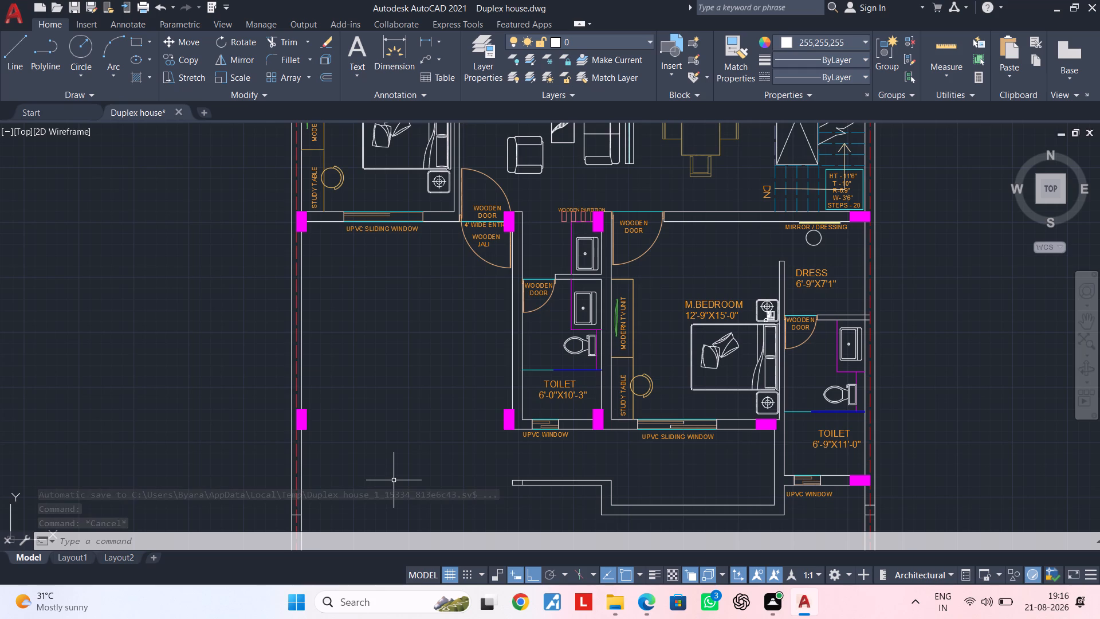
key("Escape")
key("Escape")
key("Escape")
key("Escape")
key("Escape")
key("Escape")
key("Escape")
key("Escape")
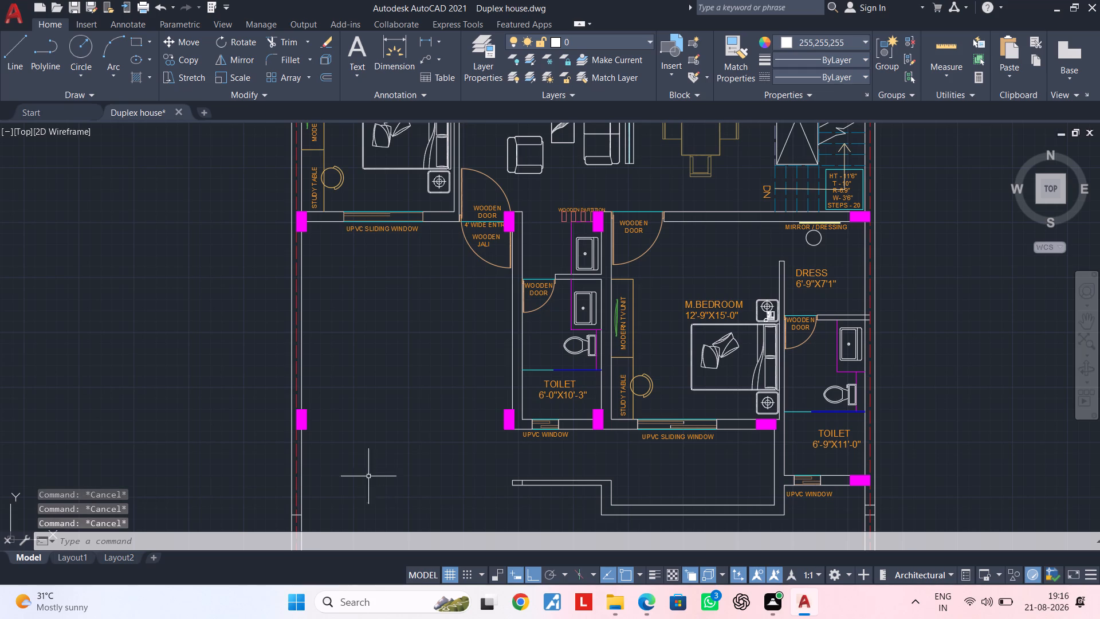
Draw a short horizontal line across the west boundary wall about midway between its two southernmost columns.
middle_click_drag(324, 344, 309, 366)
key("l")
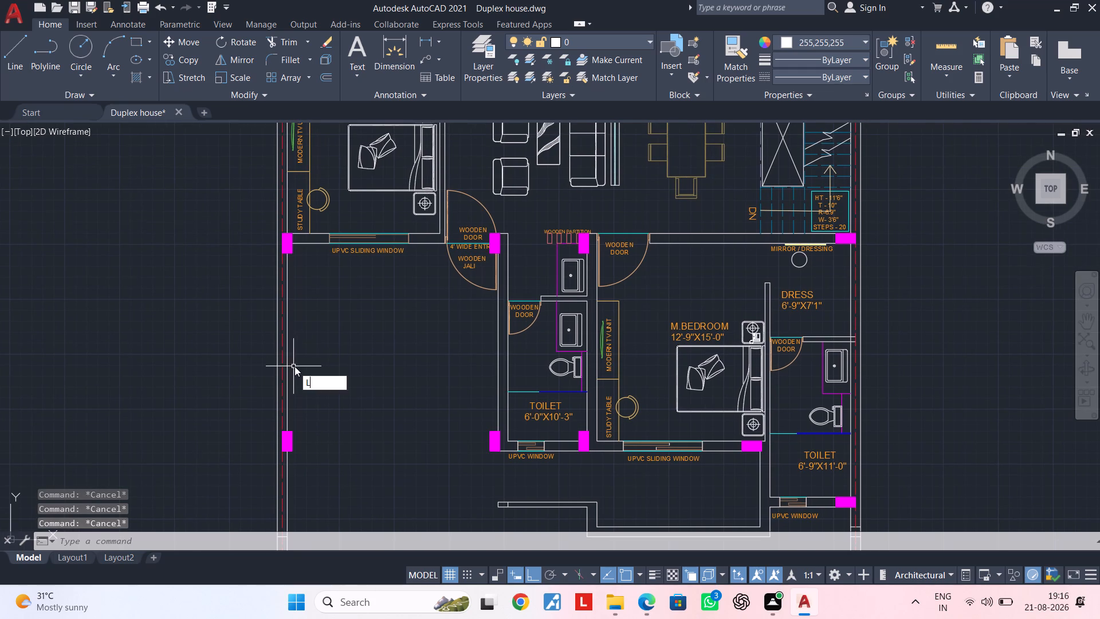
key("space")
scroll(289, 346, "up", 1)
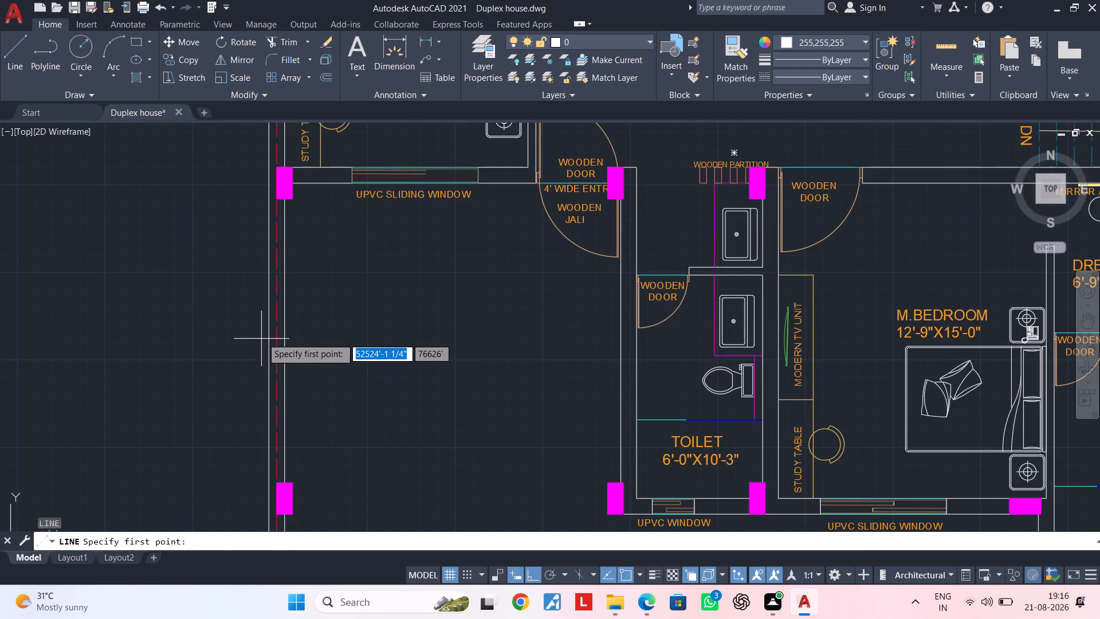
left_click(264, 332)
left_click(286, 331)
key("Escape")
key("Escape")
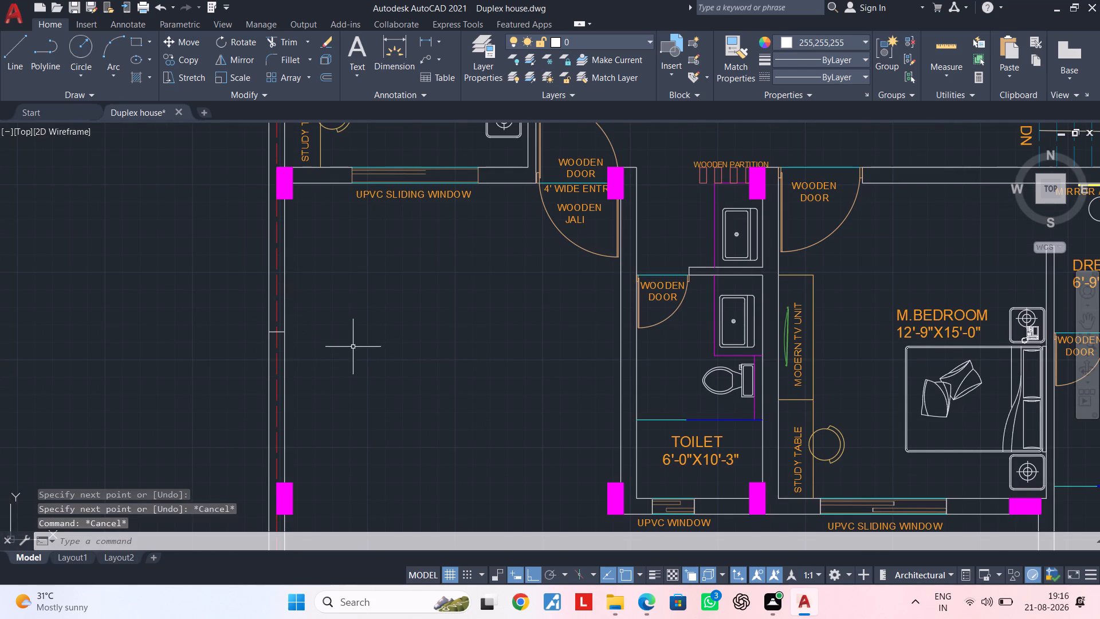
Trim both faces of the west boundary wall immediately south of the short line midway between the two columns.
middle_click_drag(352, 347, 383, 328)
key("Escape")
scroll(404, 329, "down", 1)
middle_click_drag(425, 335, 258, 330)
scroll(348, 341, "down", 1)
middle_click_drag(348, 341, 317, 347)
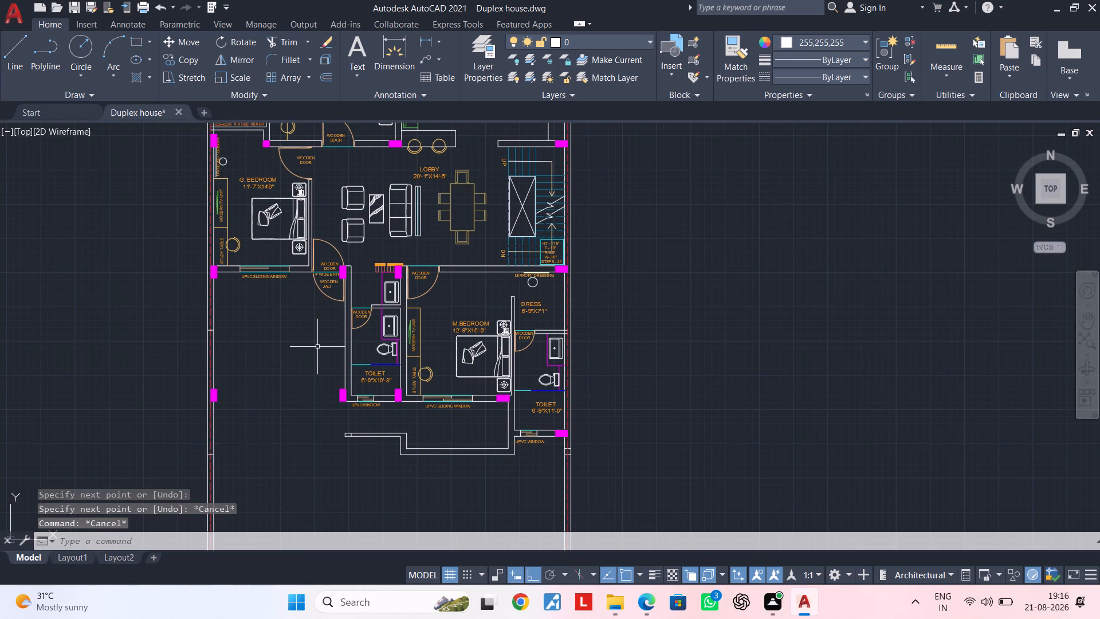
middle_click_drag(278, 358, 287, 355)
scroll(218, 338, "up", 1)
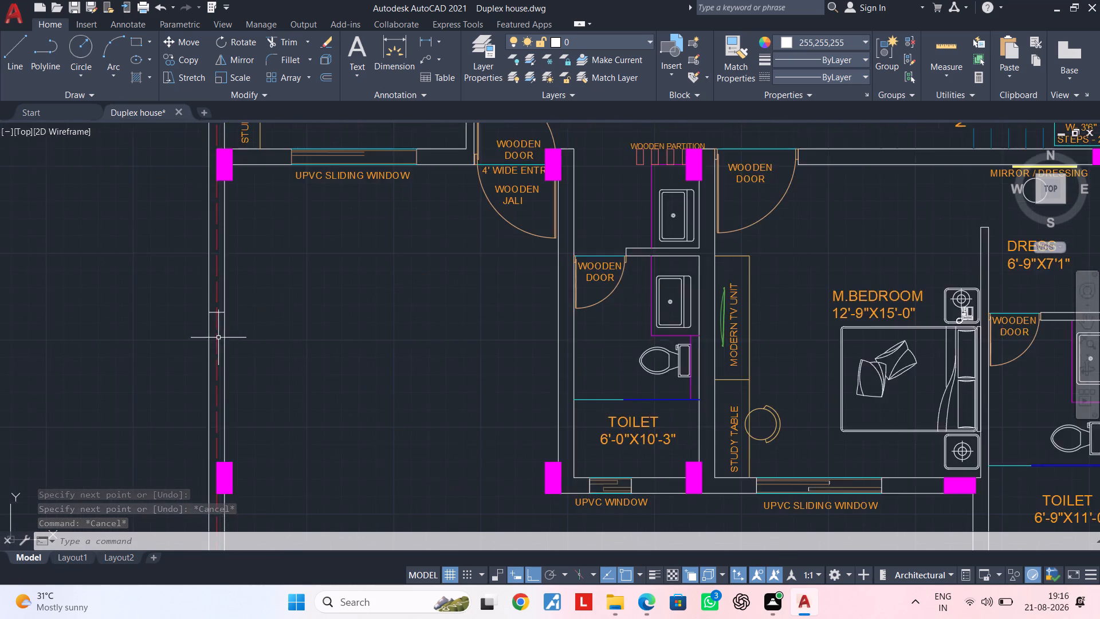
scroll(218, 338, "up", 2)
middle_click_drag(244, 336, 312, 336)
key("Escape")
key("Escape")
type("TR")
key("space")
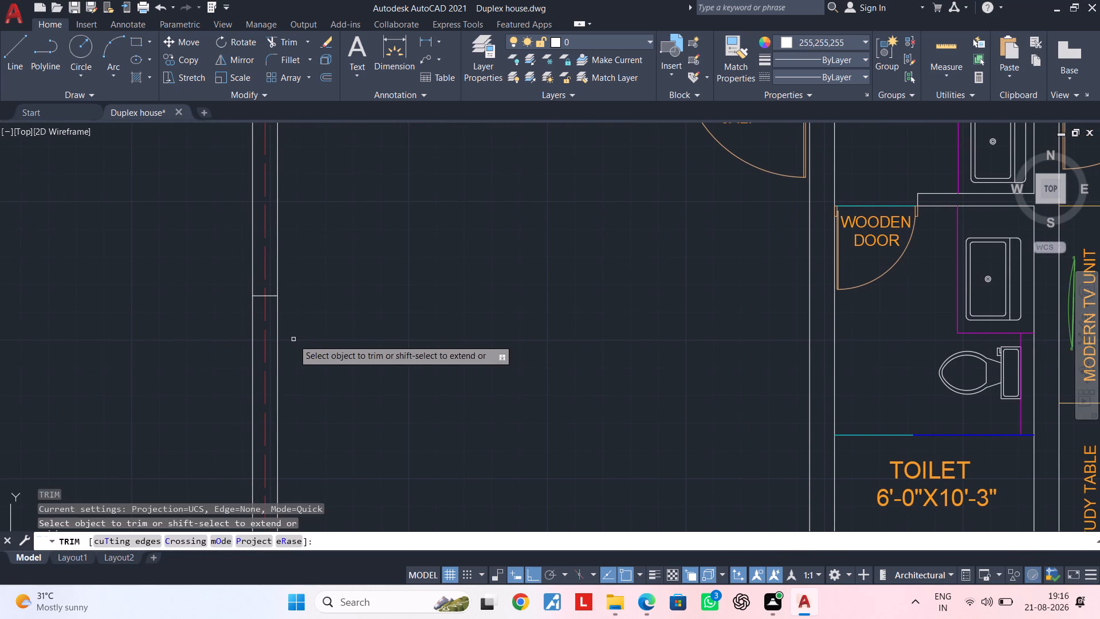
left_click(277, 339)
left_click(252, 336)
key("Escape")
key("Escape")
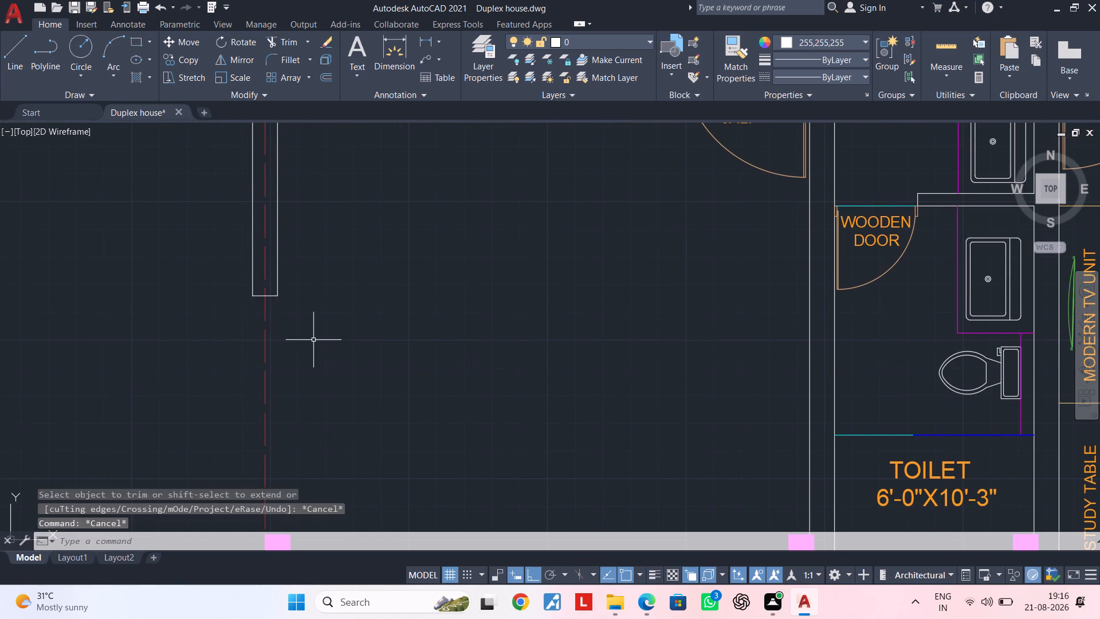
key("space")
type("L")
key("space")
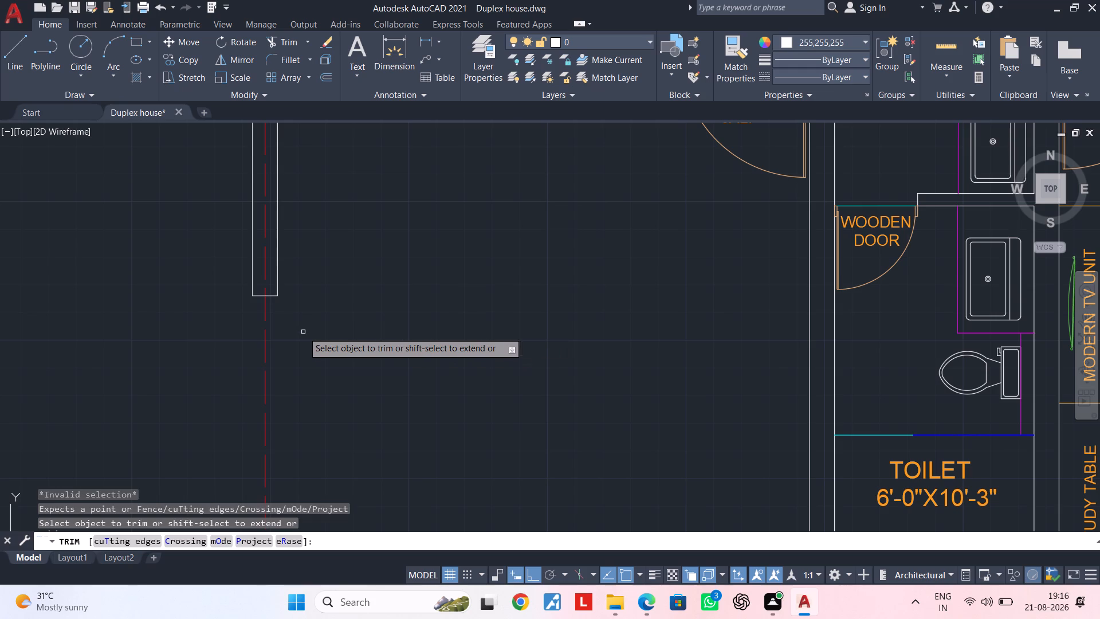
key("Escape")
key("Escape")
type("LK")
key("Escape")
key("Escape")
Draw the west boundary wall's inner face from the short line's east end about 7'-2" down to the top of the column.
type("L")
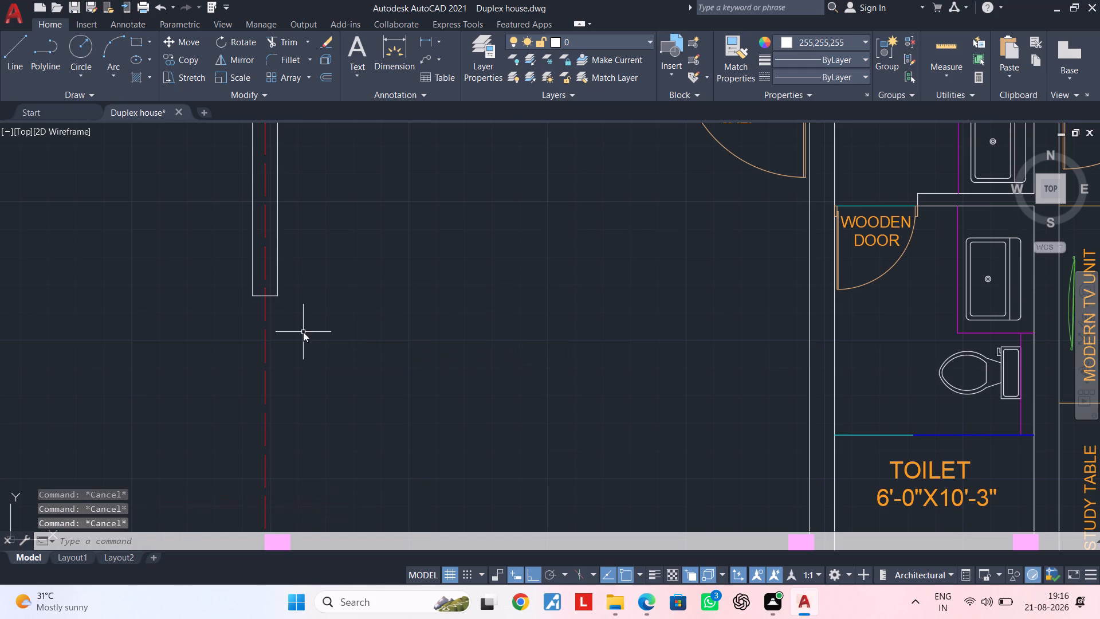
key("space")
left_click(280, 297)
scroll(295, 434, "down", 1)
middle_click_drag(291, 421, 304, 216)
scroll(293, 429, "down", 1)
scroll(304, 216, "up", 1)
scroll(296, 286, "up", 2)
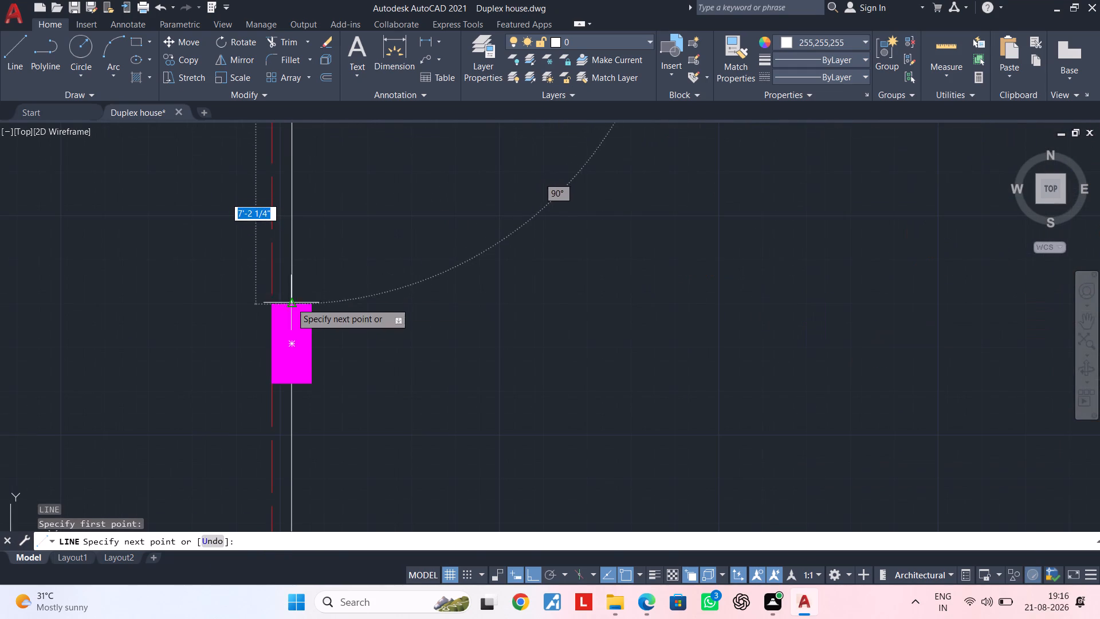
left_click(290, 305)
key("Escape")
Draw the west boundary wall's outer face from the short line's west end about 30'-9" down to the boundary's southwest corner.
scroll(328, 276, "down", 3)
middle_click_drag(331, 283, 337, 326)
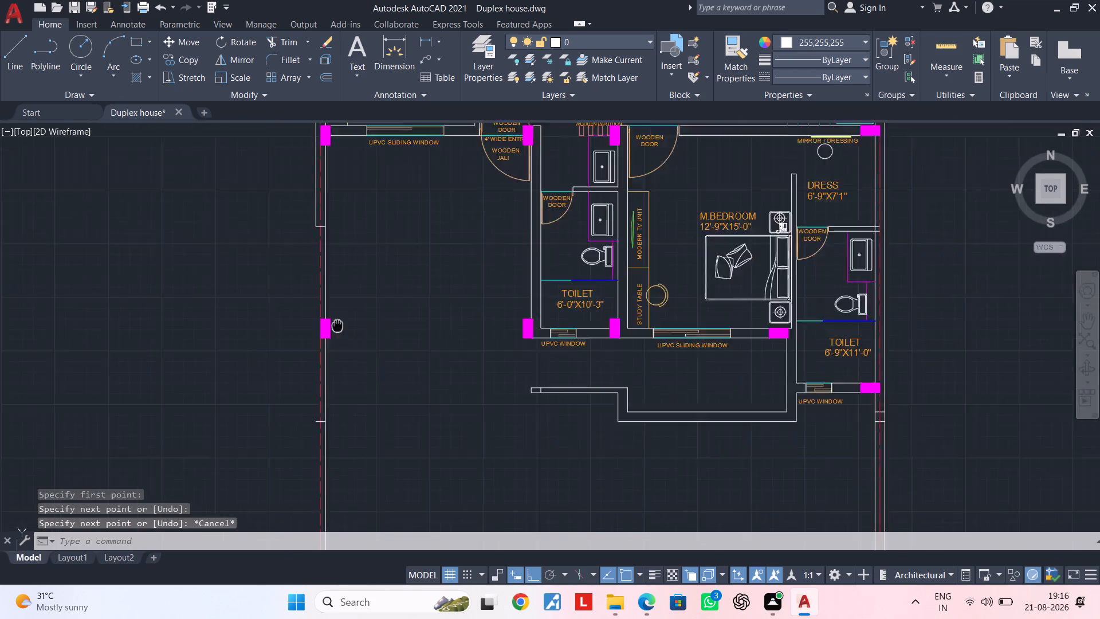
middle_click_drag(337, 326, 351, 375)
scroll(351, 375, "up", 1)
key("space")
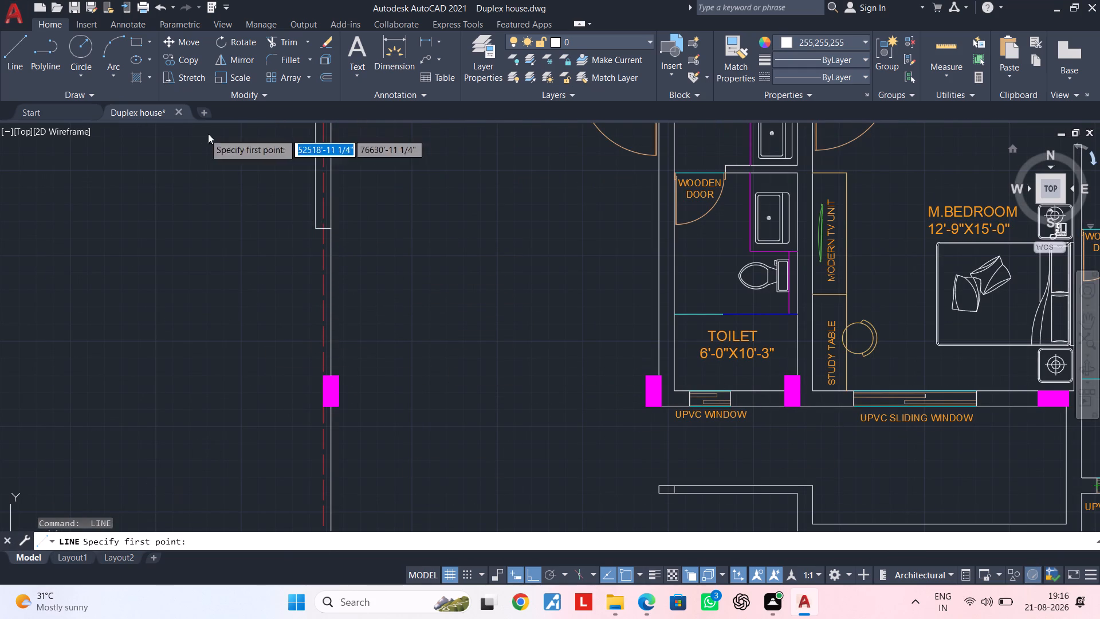
left_click(316, 228)
scroll(335, 426, "down", 2)
middle_click_drag(330, 387, 272, 120)
scroll(276, 277, "up", 3)
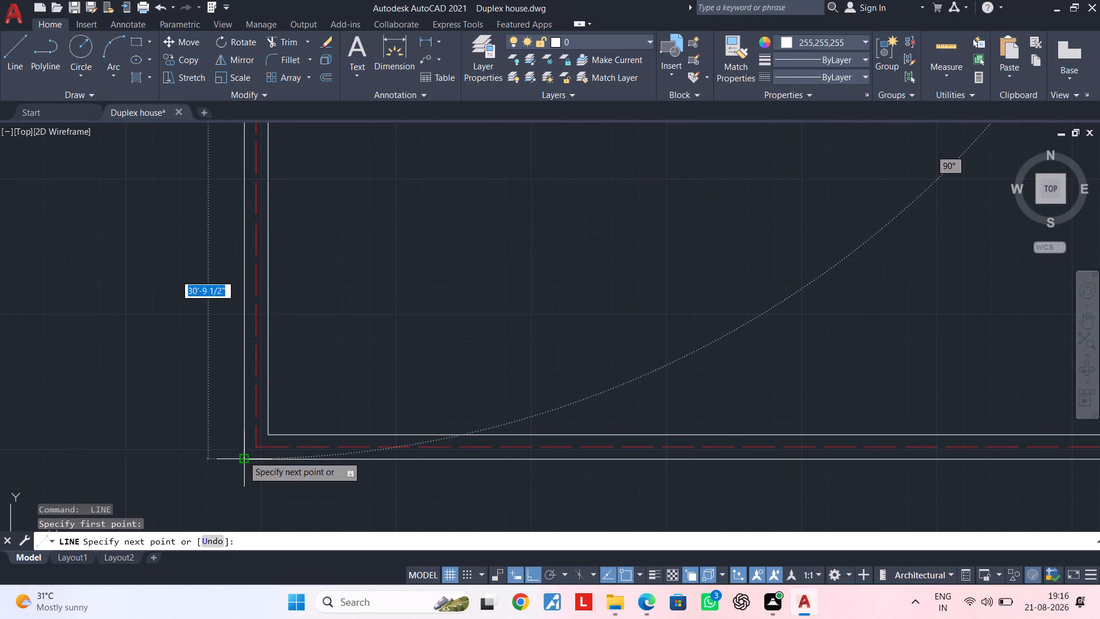
left_click(243, 456)
key("Escape")
key("Escape")
Examine the second plan's boundary walls and columns as a whole alongside the furnished plan.
scroll(513, 300, "down", 2)
middle_click_drag(531, 299, 143, 387)
key("Escape")
scroll(231, 363, "down", 1)
middle_click_drag(233, 365, 312, 464)
key("Escape")
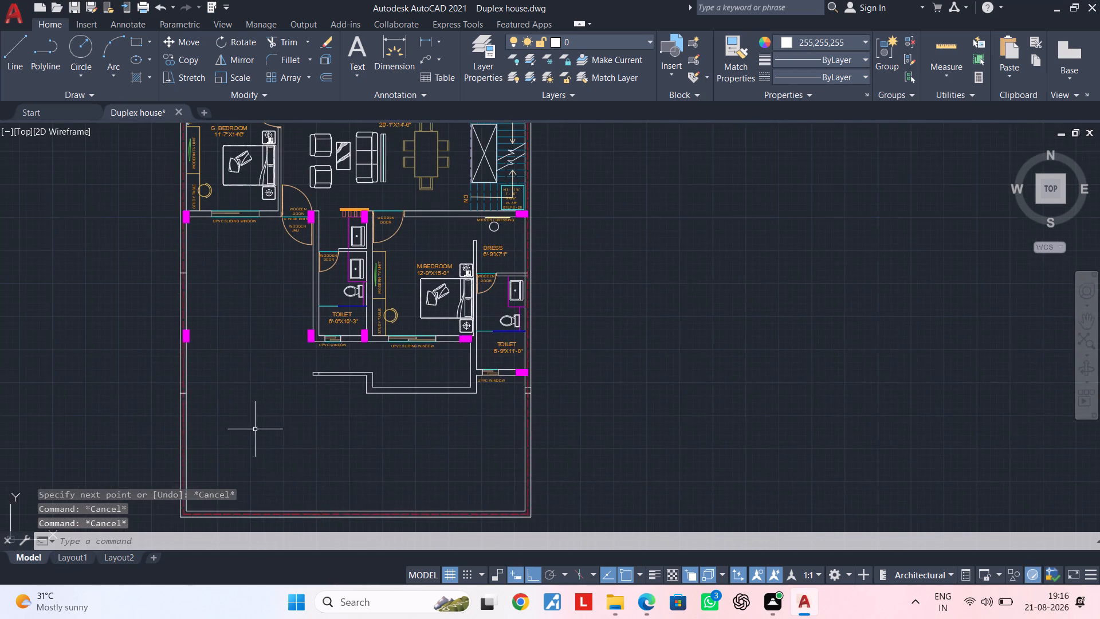
middle_click_drag(266, 429, 340, 421)
key("Escape")
key("Escape")
middle_click_drag(496, 231, 480, 363)
middle_click_drag(513, 202, 489, 316)
scroll(487, 301, "down", 1)
middle_click_drag(488, 300, 554, 277)
key("Escape")
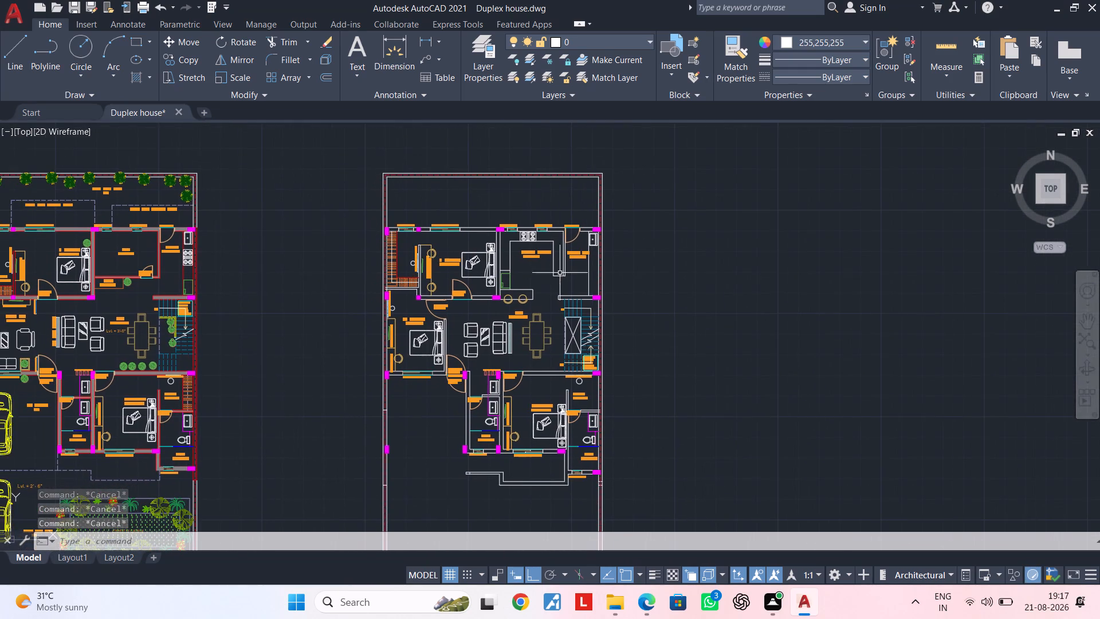
middle_click_drag(549, 271, 619, 203)
middle_click_drag(609, 223, 534, 277)
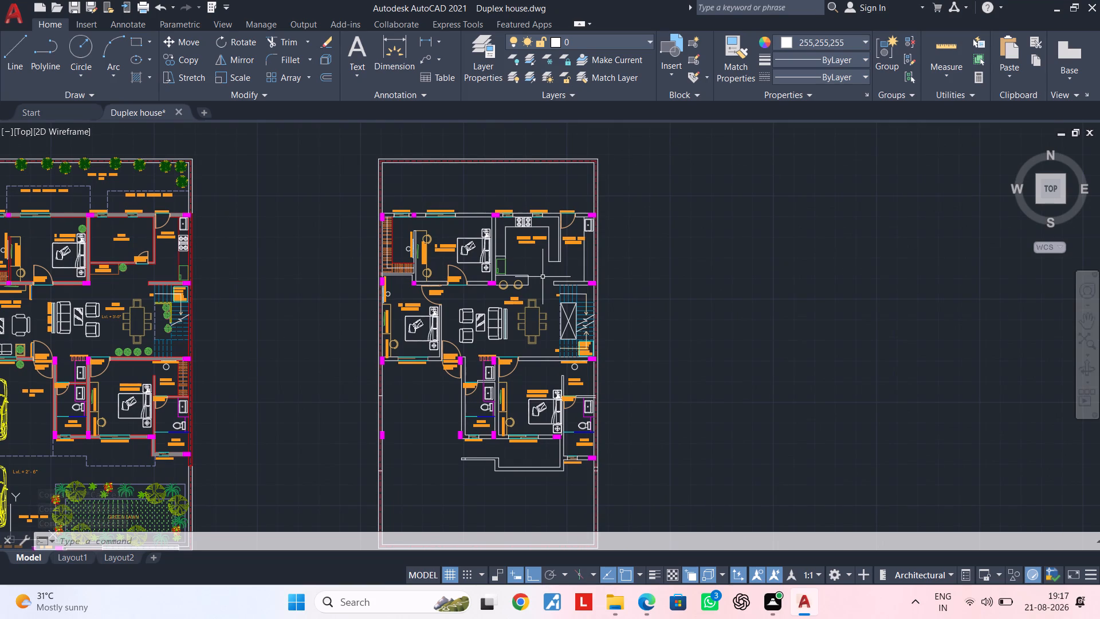
Save the drawing.
key("ctrl+s")
key("ctrl+s")
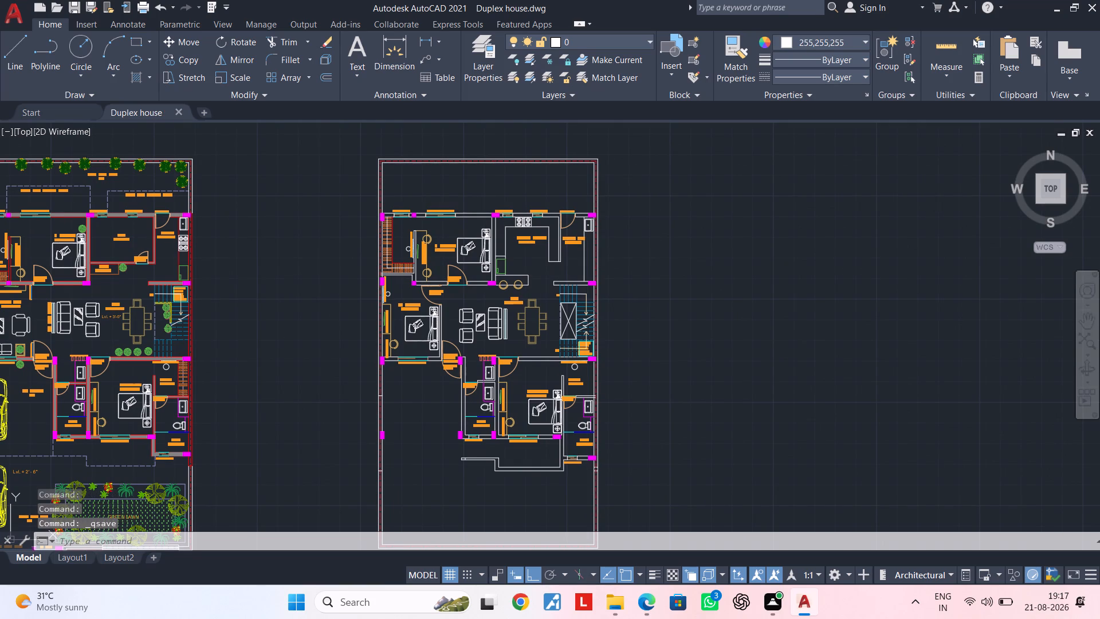
key("ctrl+s")
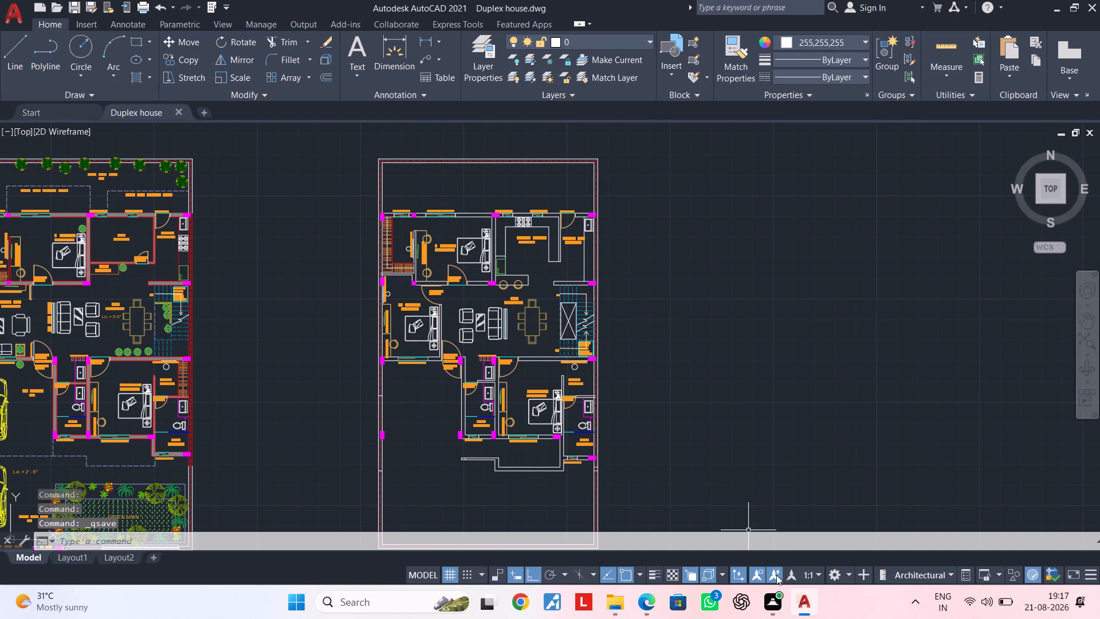
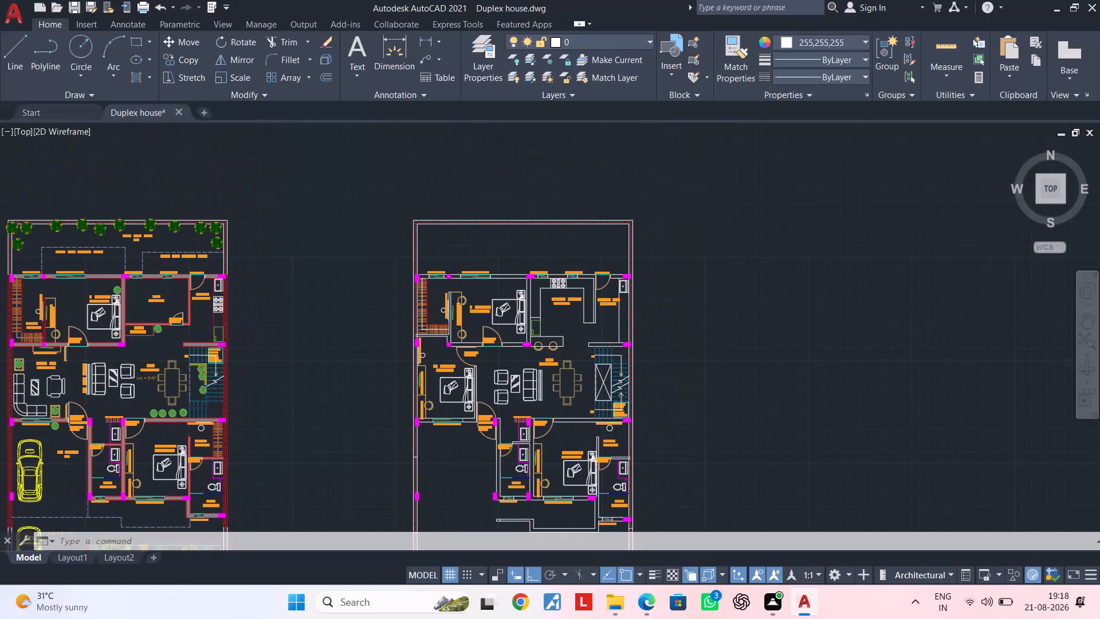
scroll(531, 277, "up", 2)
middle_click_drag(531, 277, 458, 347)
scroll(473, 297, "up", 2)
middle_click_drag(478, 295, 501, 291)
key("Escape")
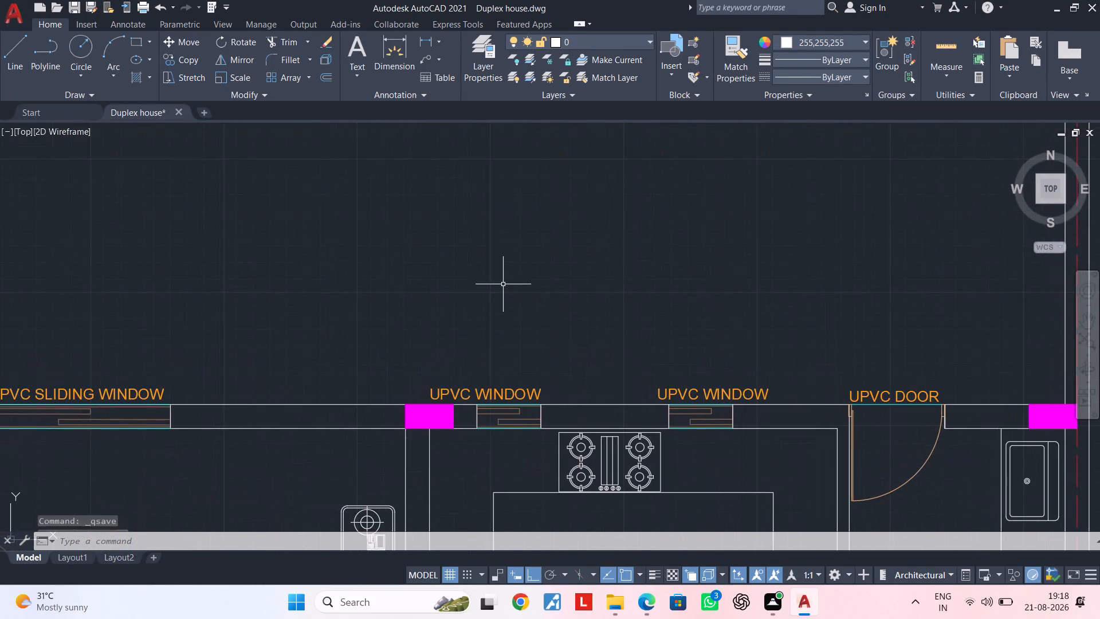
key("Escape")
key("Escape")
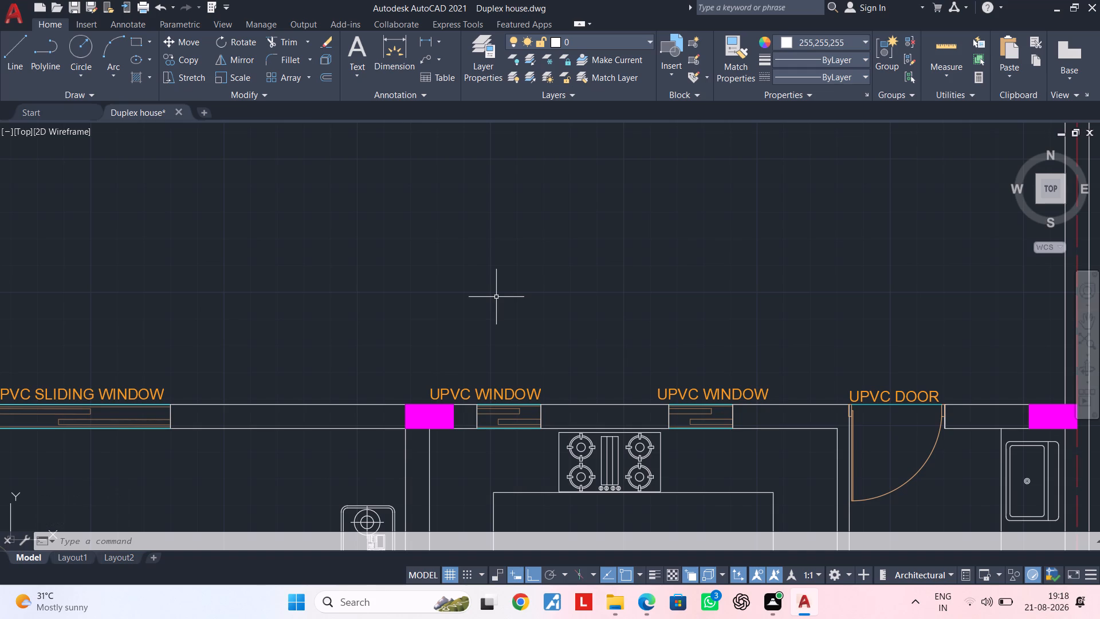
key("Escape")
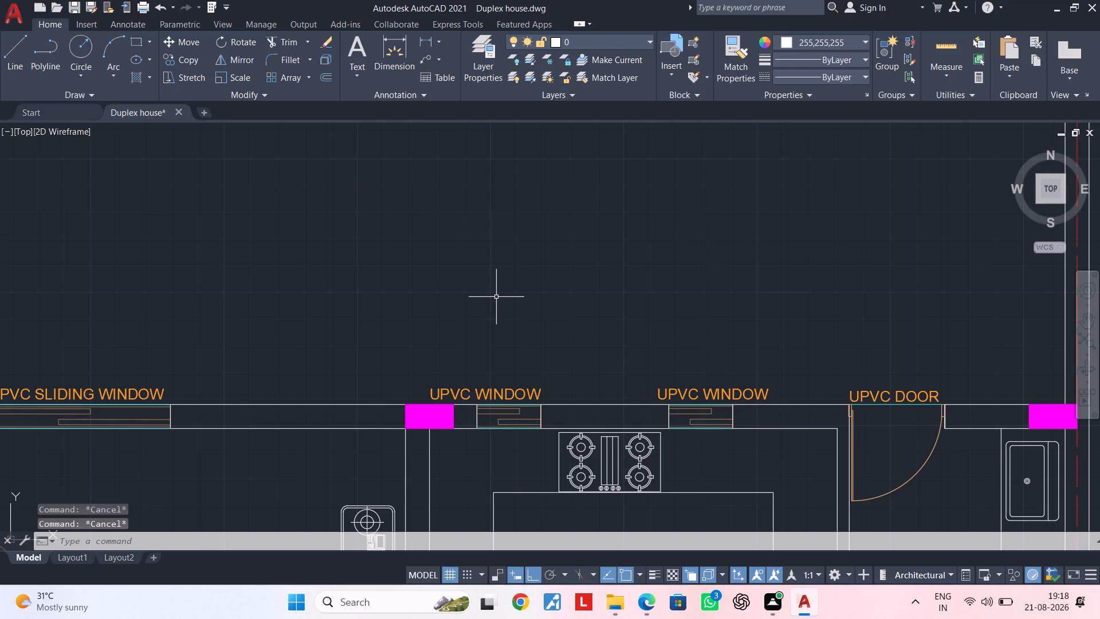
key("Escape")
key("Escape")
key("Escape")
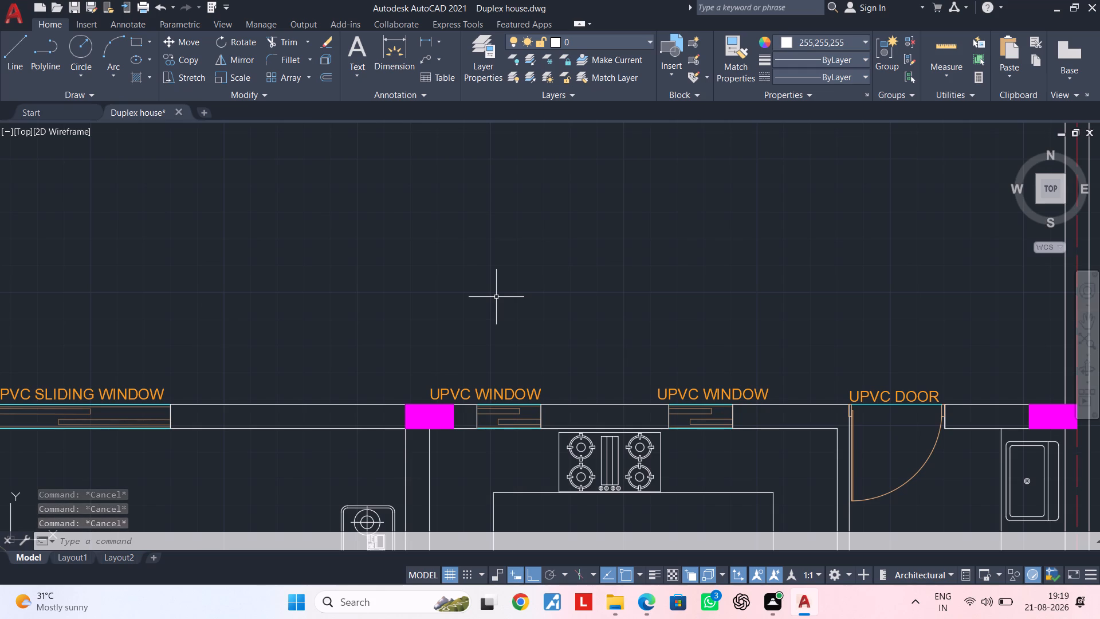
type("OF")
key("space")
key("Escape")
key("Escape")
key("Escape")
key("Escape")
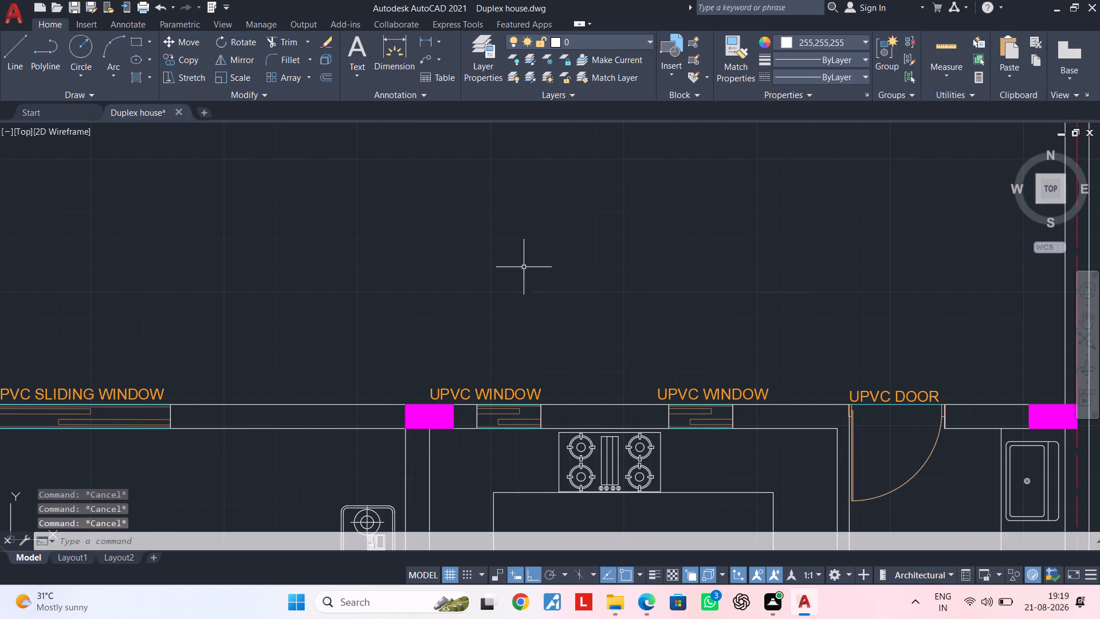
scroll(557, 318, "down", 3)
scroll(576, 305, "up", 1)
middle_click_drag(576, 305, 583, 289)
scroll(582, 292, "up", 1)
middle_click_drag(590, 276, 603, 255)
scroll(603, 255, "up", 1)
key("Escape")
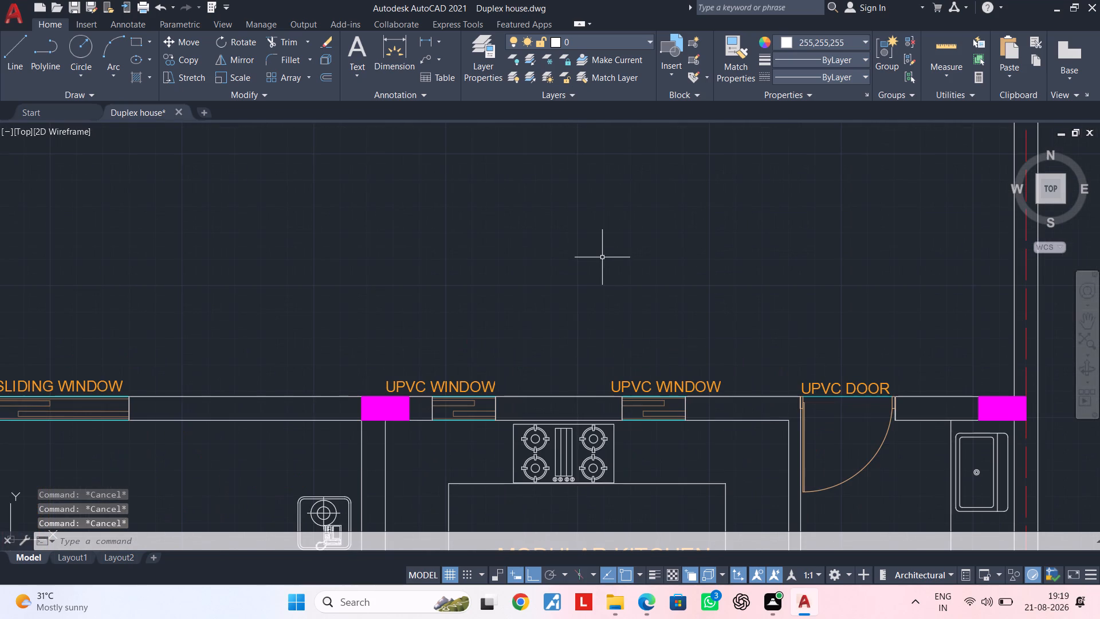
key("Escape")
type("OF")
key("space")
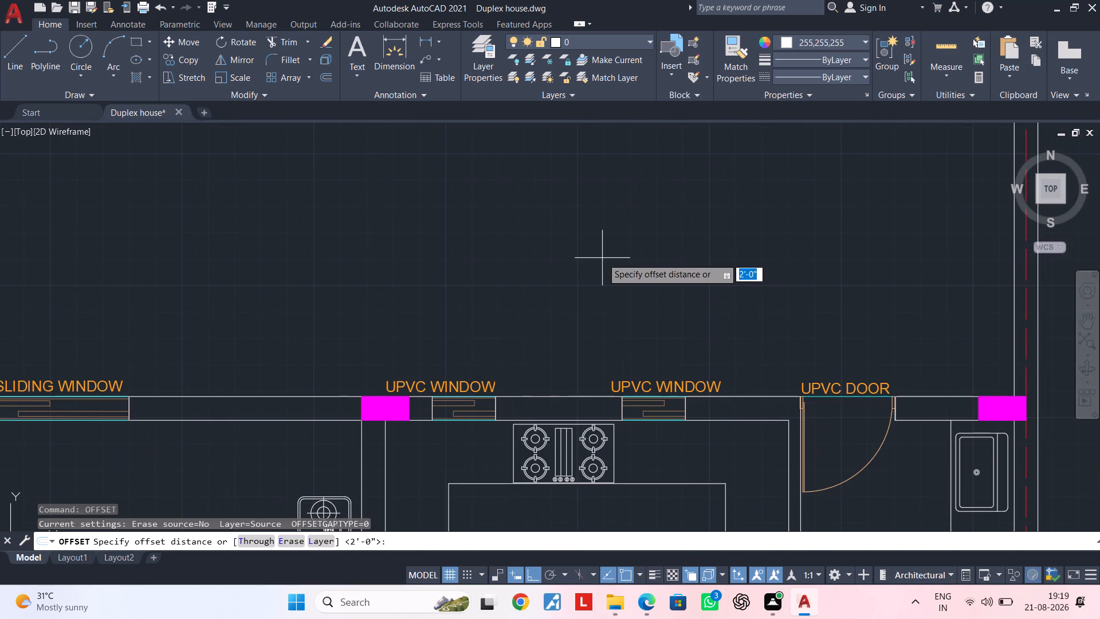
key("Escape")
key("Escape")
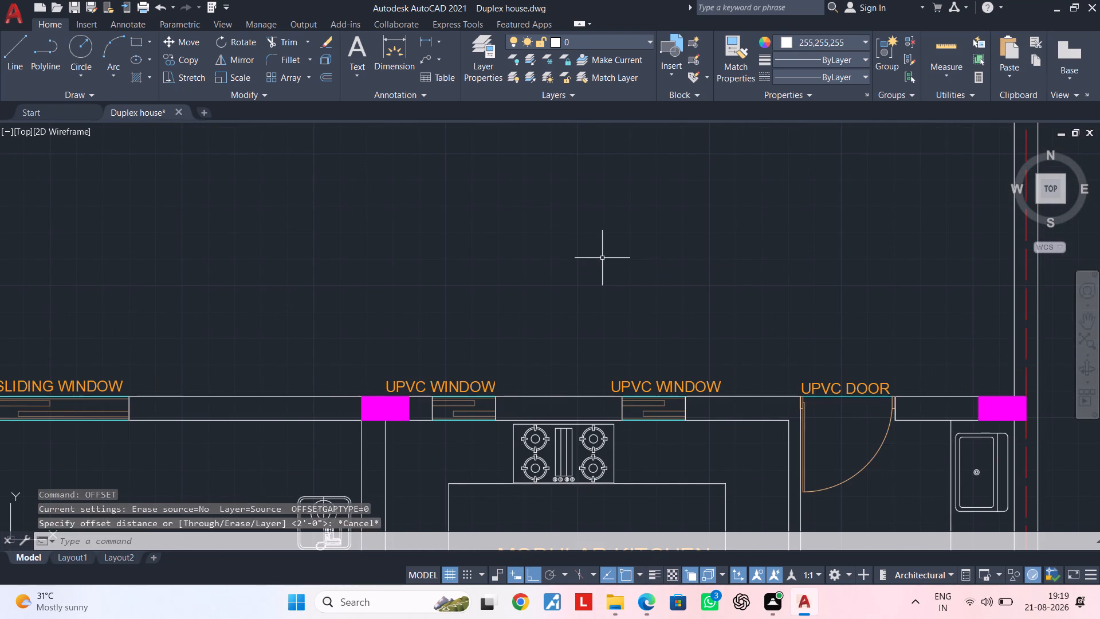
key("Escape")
Copy the dashed 5'-6" and 4'-6" balcony outlines and labels to the modular-kitchen plan, aligning the outer corner of the matching UPVC windows.
scroll(584, 337, "down", 3)
middle_click_drag(568, 365, 779, 305)
middle_click_drag(332, 273, 509, 267)
scroll(324, 240, "up", 3)
left_click(317, 274)
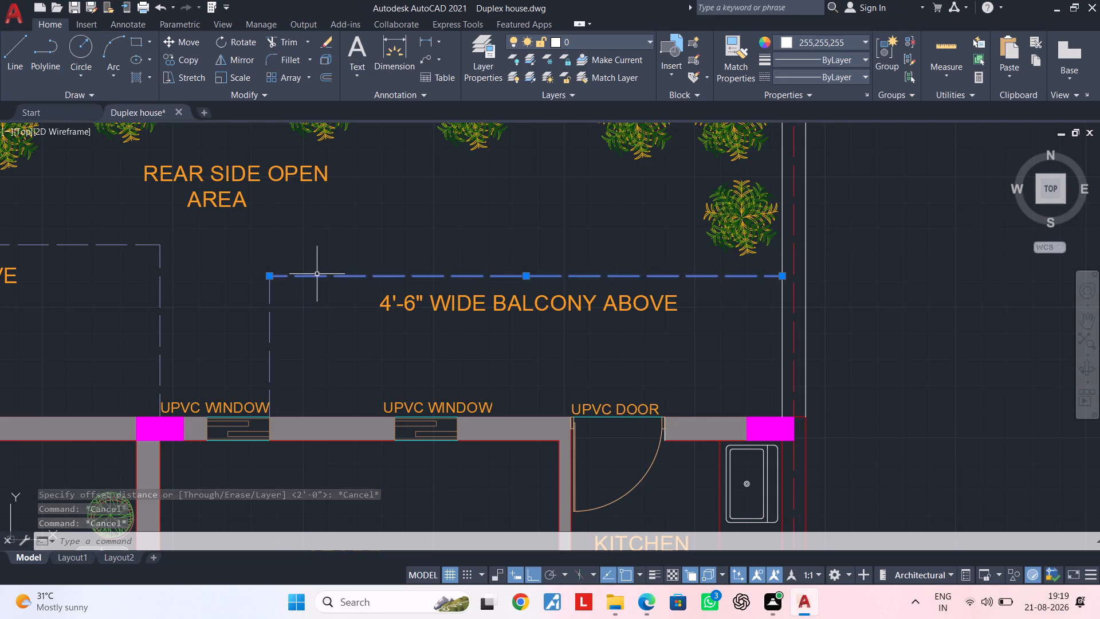
left_click(270, 343)
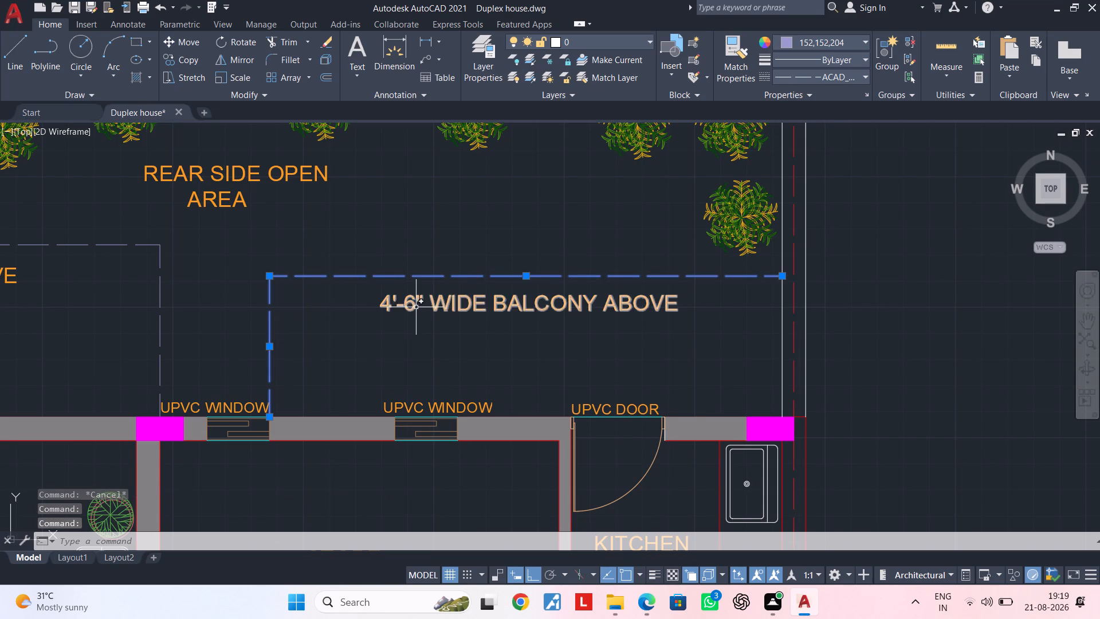
left_click(416, 307)
middle_click_drag(356, 320, 638, 281)
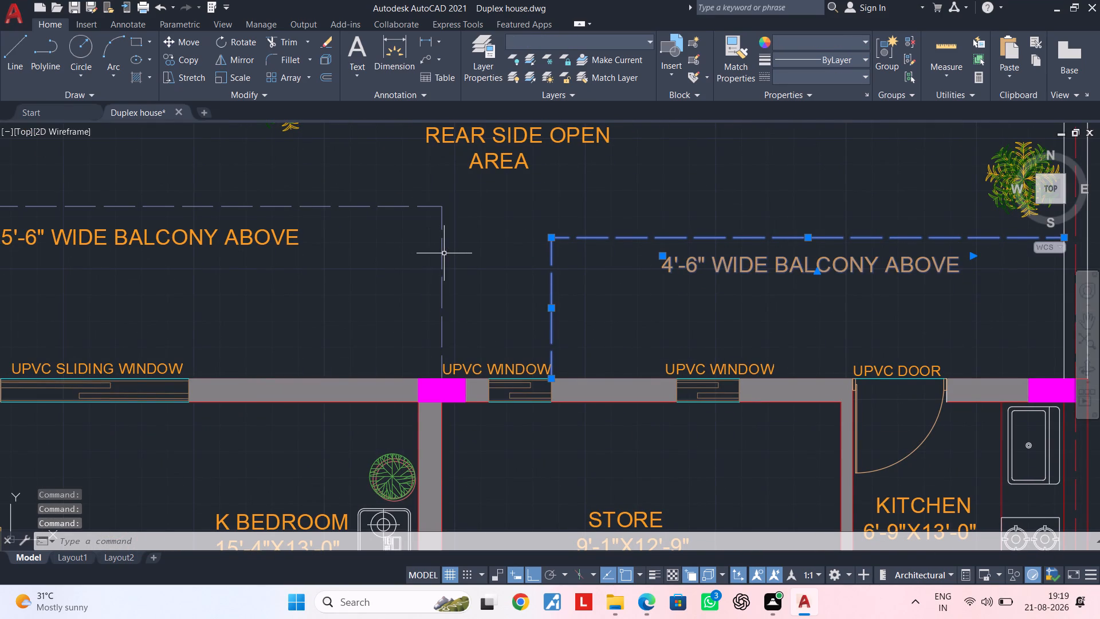
left_click(440, 254)
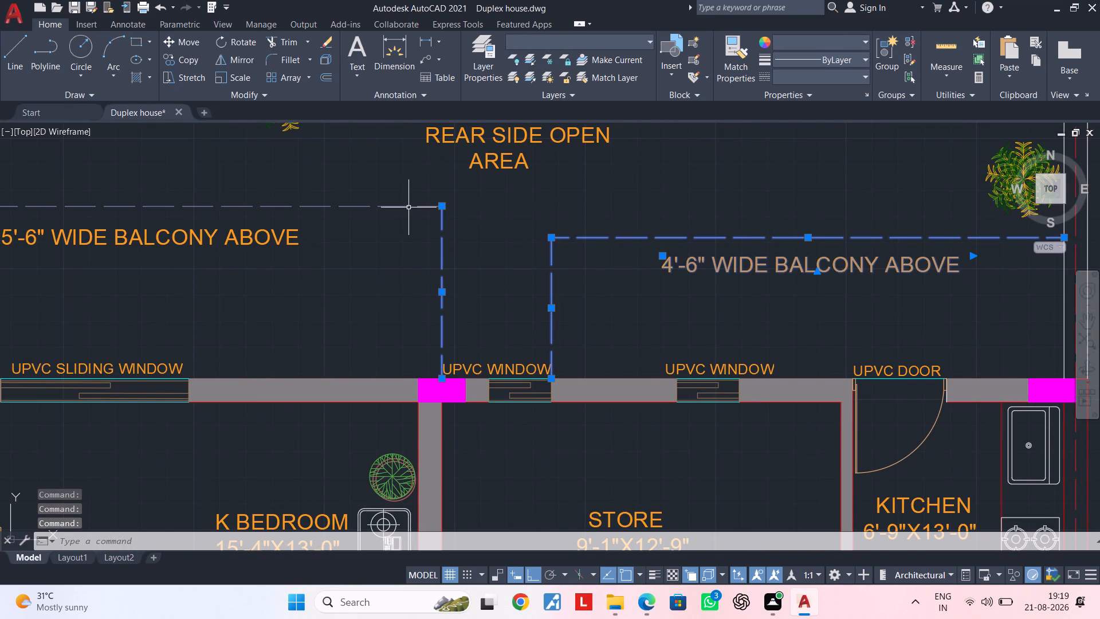
left_click(408, 207)
left_click(289, 241)
scroll(310, 249, "down", 2)
middle_click_drag(312, 249, 398, 225)
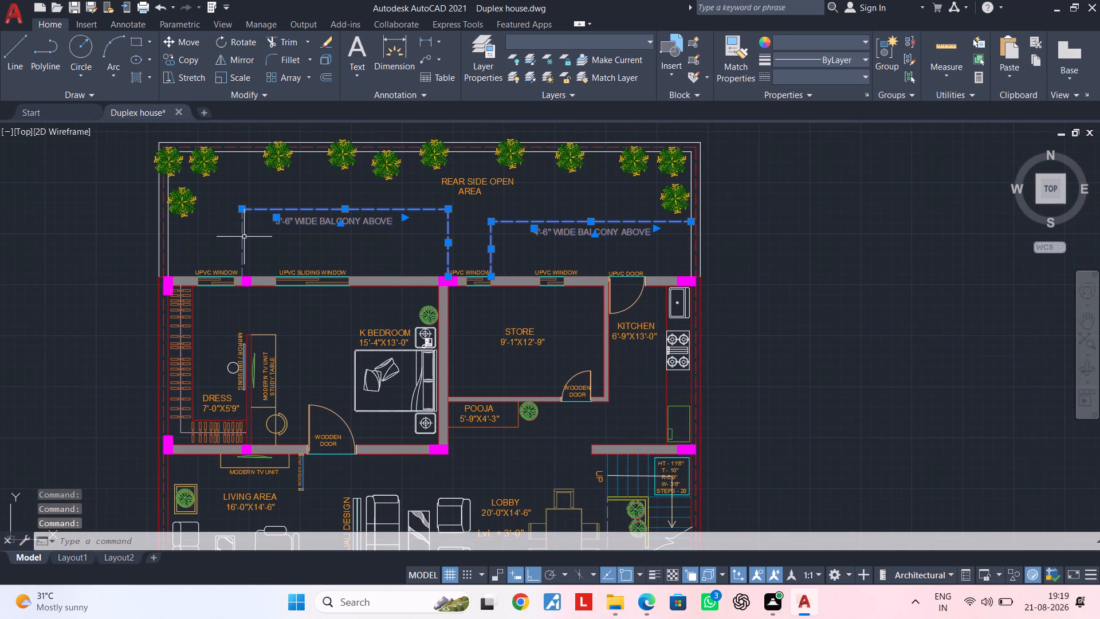
left_click(242, 237)
scroll(448, 273, "up", 3)
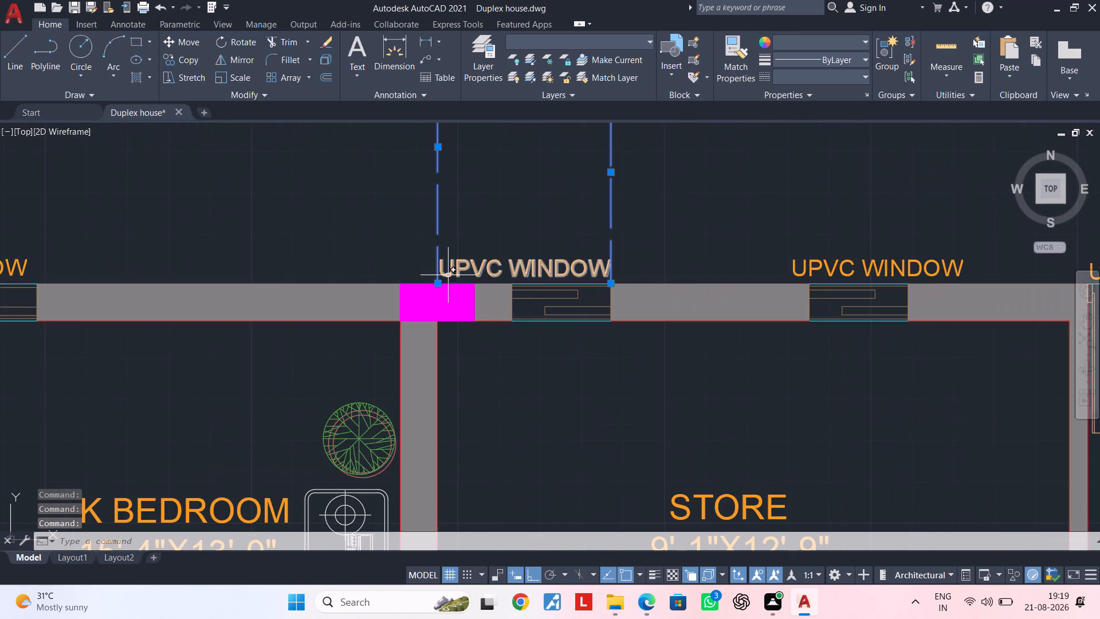
scroll(441, 288, "up", 2)
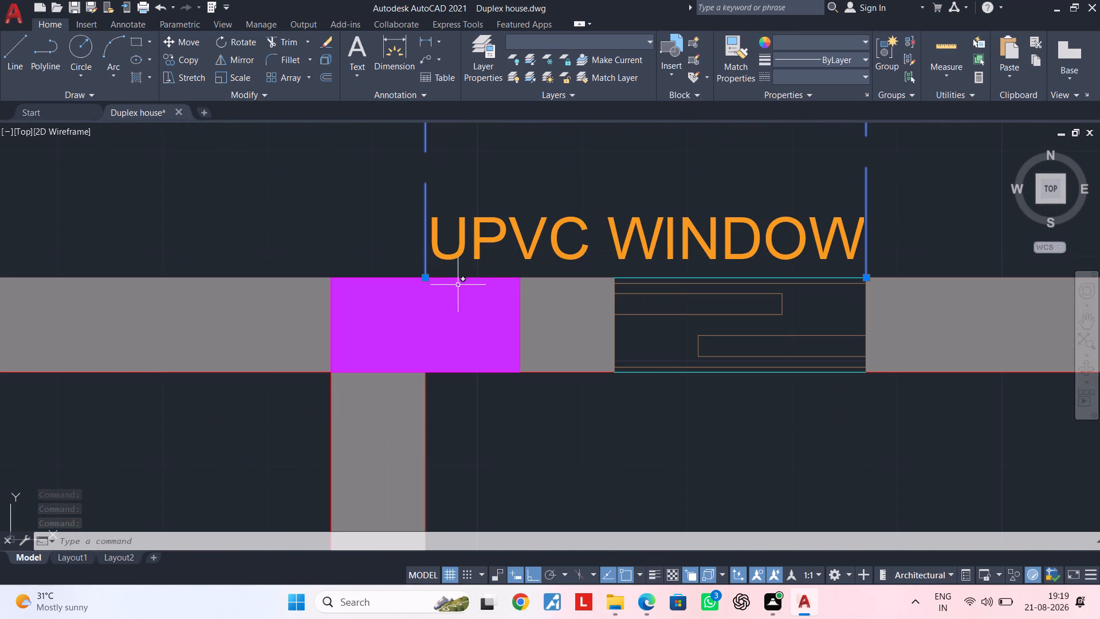
scroll(539, 238, "down", 2)
scroll(596, 214, "down", 1)
middle_click_drag(606, 214, 498, 212)
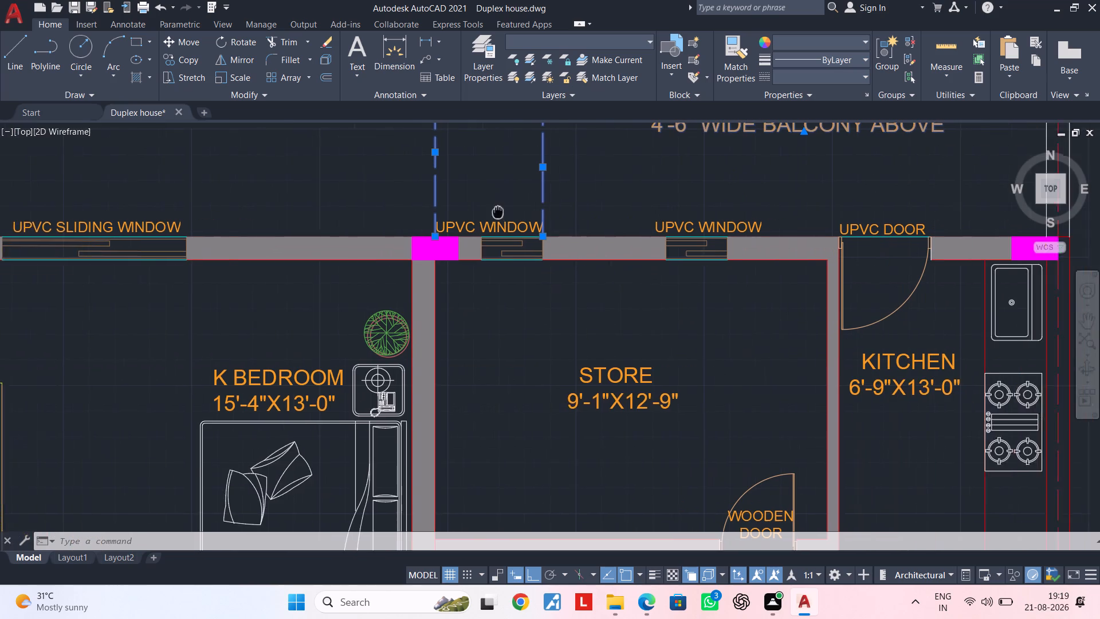
middle_click_drag(498, 212, 434, 212)
scroll(467, 234, "up", 3)
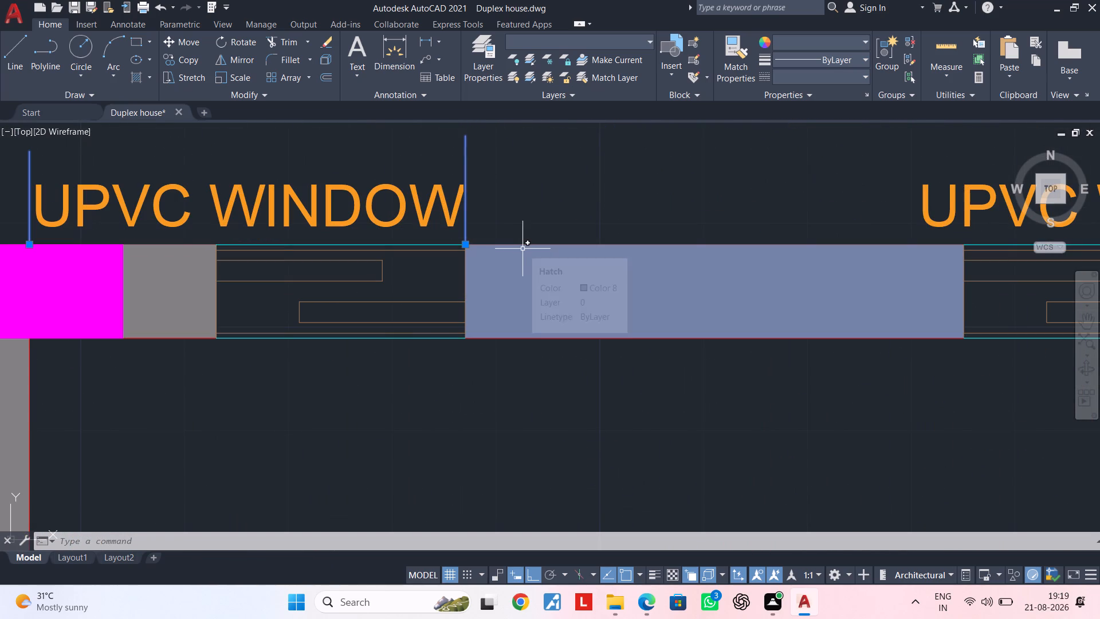
type("CO")
key("space")
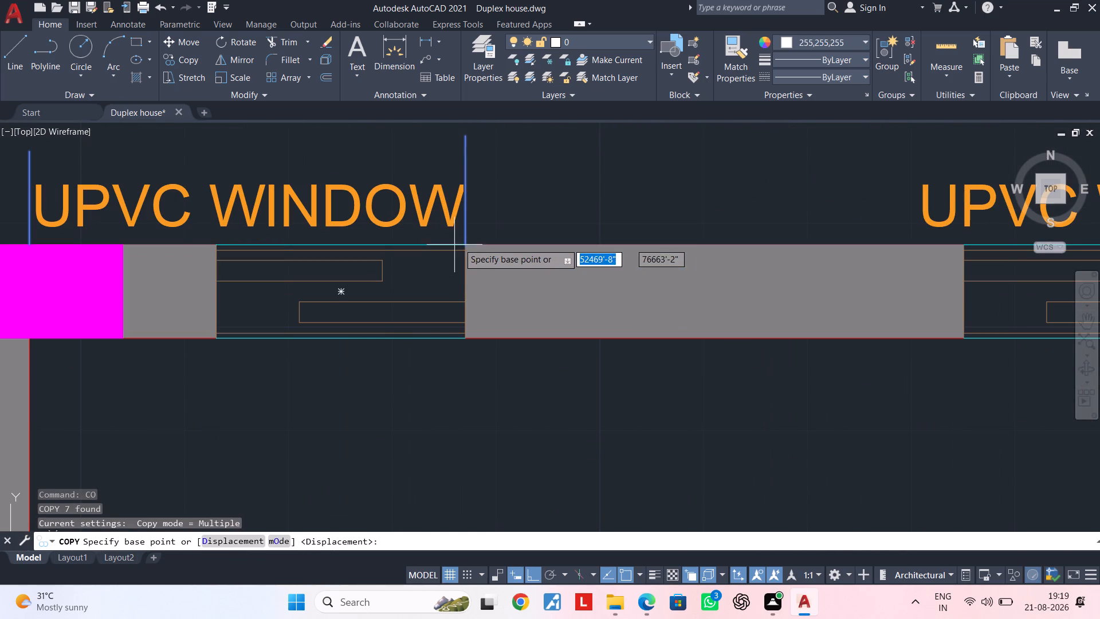
left_click(465, 244)
scroll(676, 233, "down", 4)
middle_click_drag(837, 226, 436, 279)
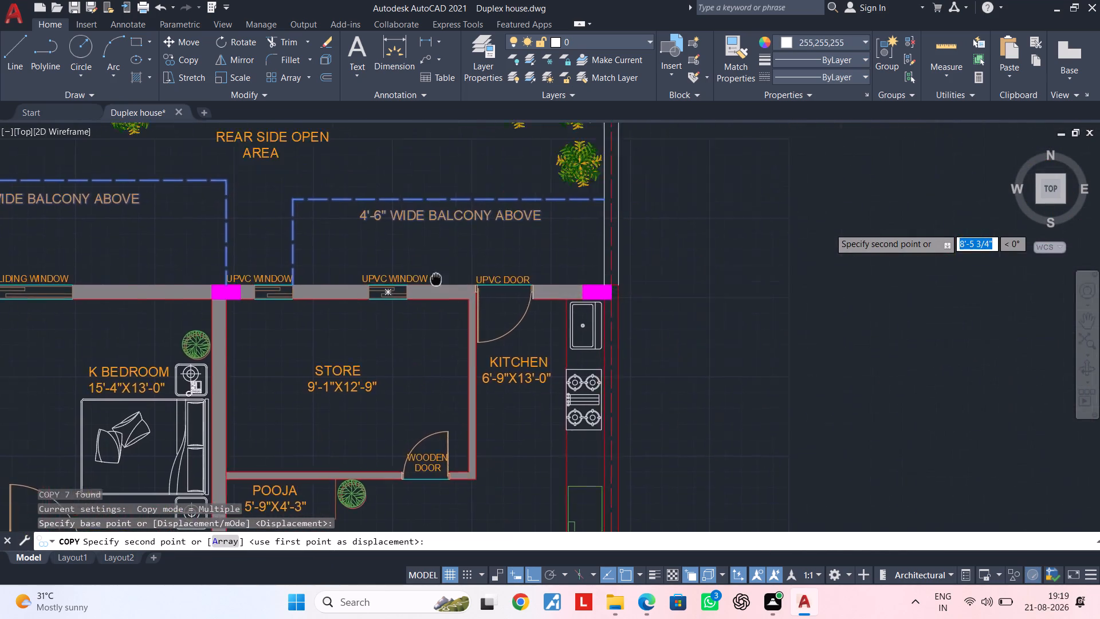
middle_click_drag(436, 279, 148, 292)
scroll(404, 288, "down", 2)
middle_click_drag(466, 288, 151, 297)
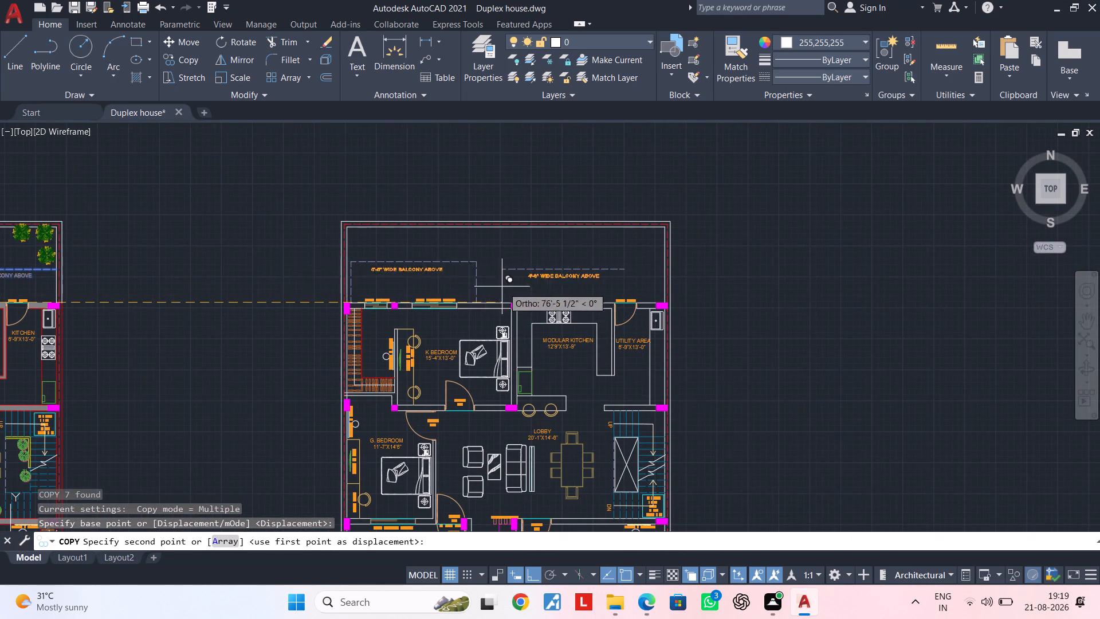
scroll(508, 288, "up", 3)
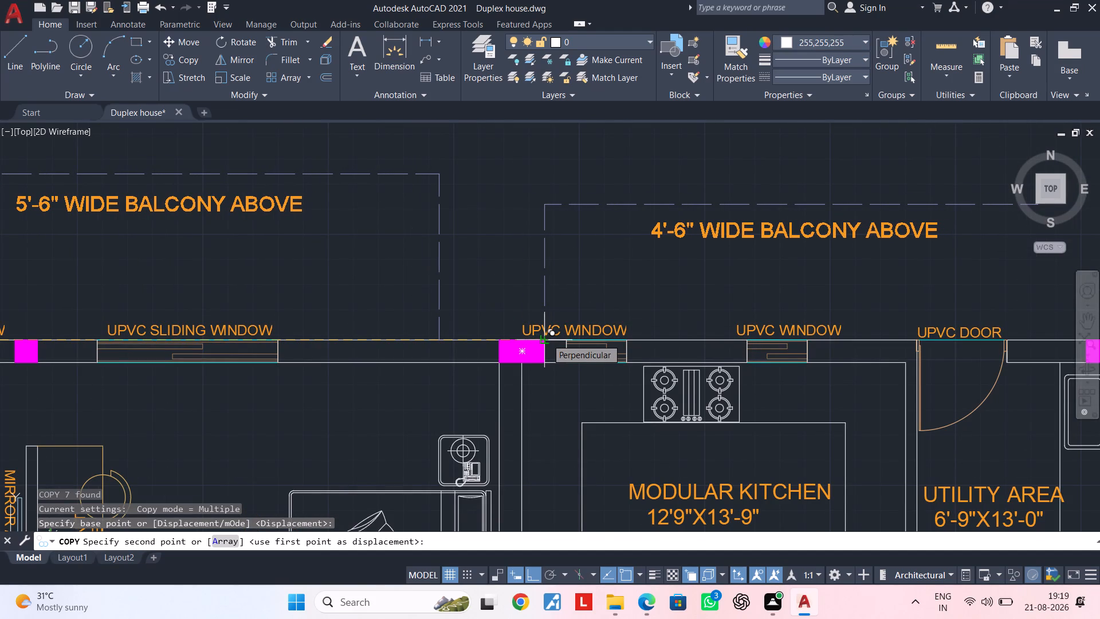
scroll(547, 339, "down", 1)
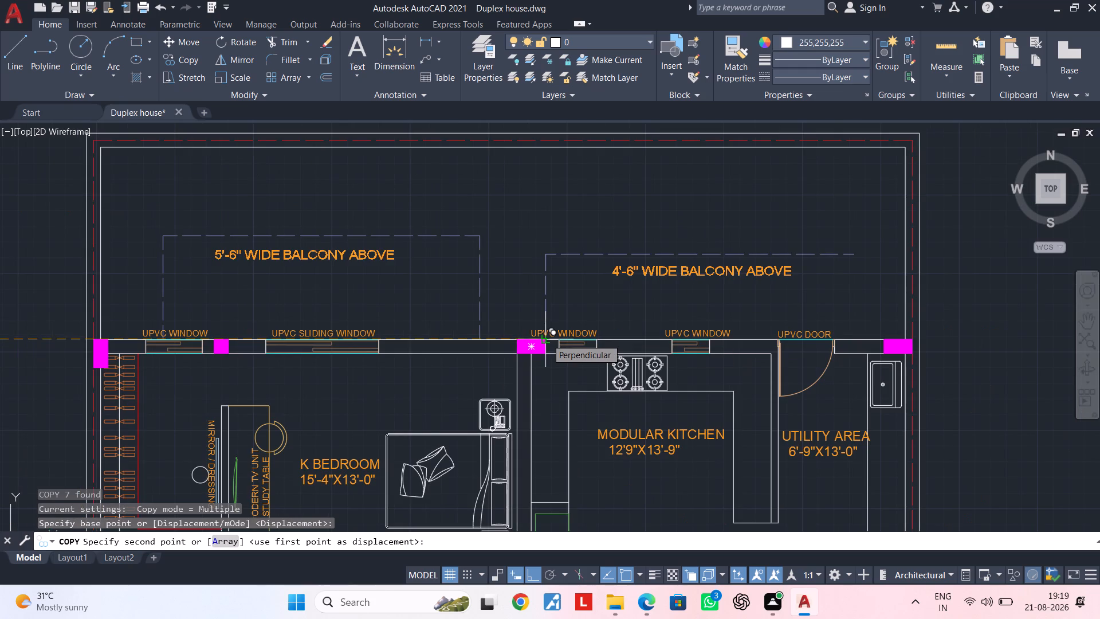
scroll(547, 339, "down", 3)
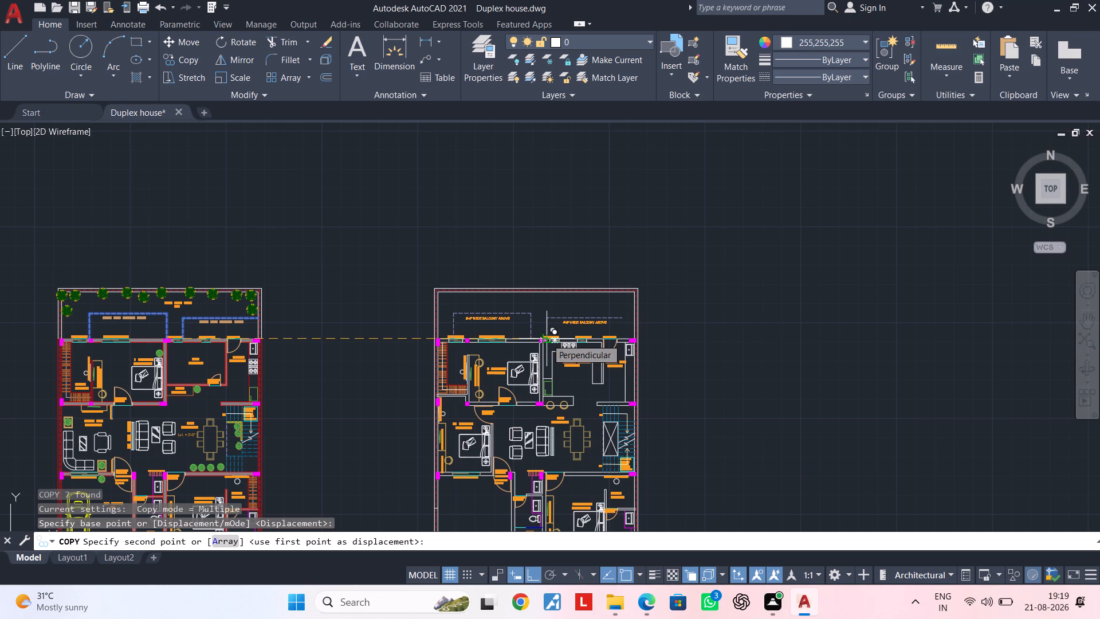
scroll(547, 339, "up", 1)
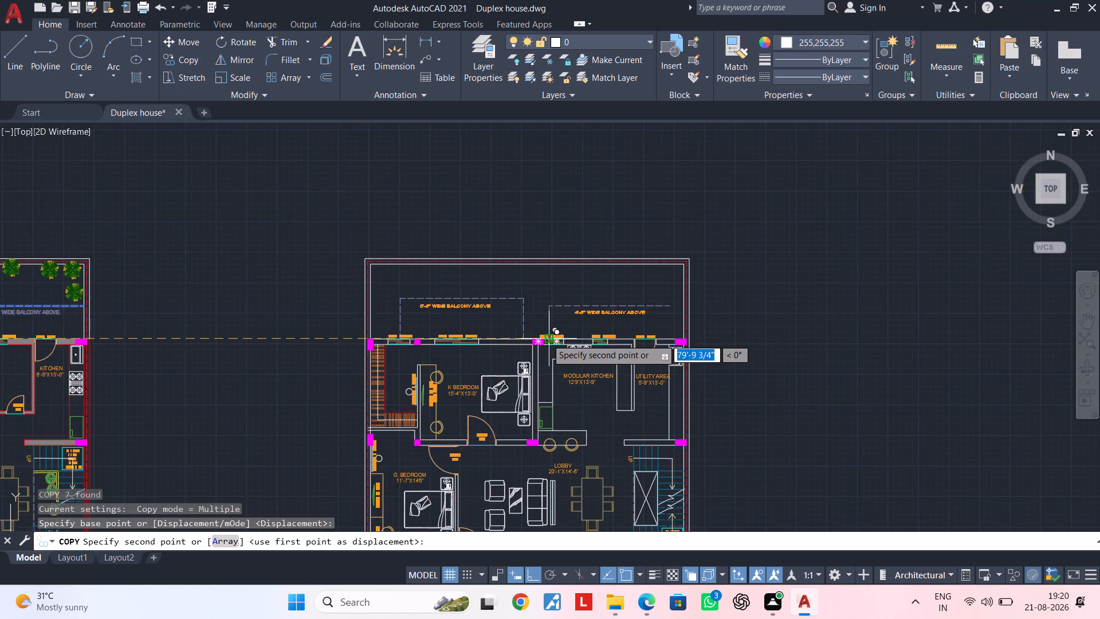
scroll(547, 339, "up", 3)
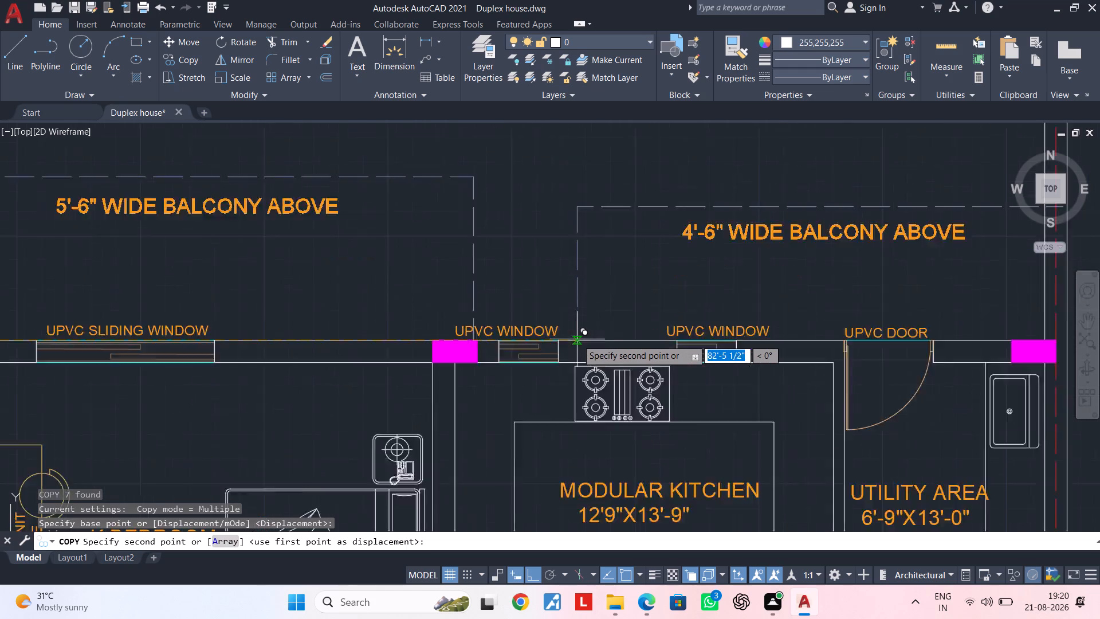
scroll(577, 339, "up", 2)
scroll(531, 346, "down", 2)
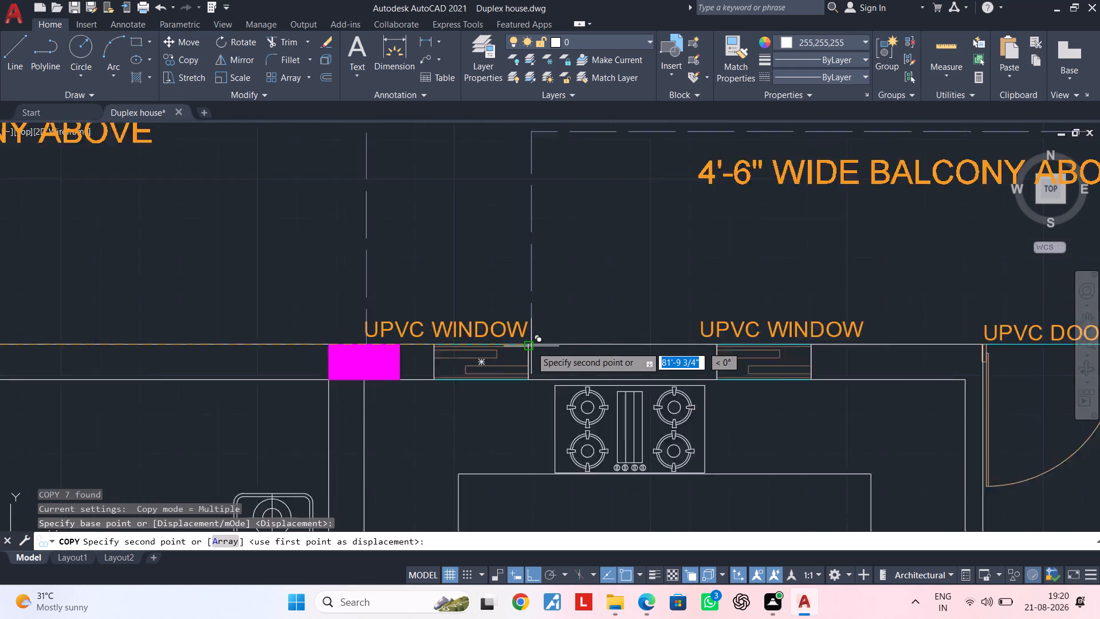
left_click(531, 346)
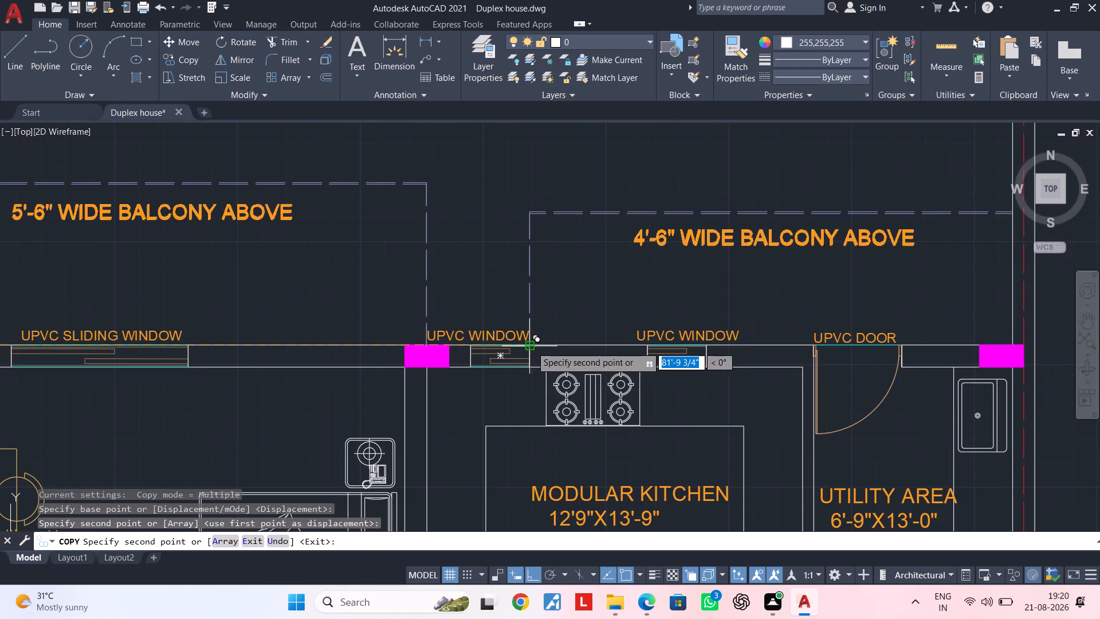
key("Escape")
key("Escape")
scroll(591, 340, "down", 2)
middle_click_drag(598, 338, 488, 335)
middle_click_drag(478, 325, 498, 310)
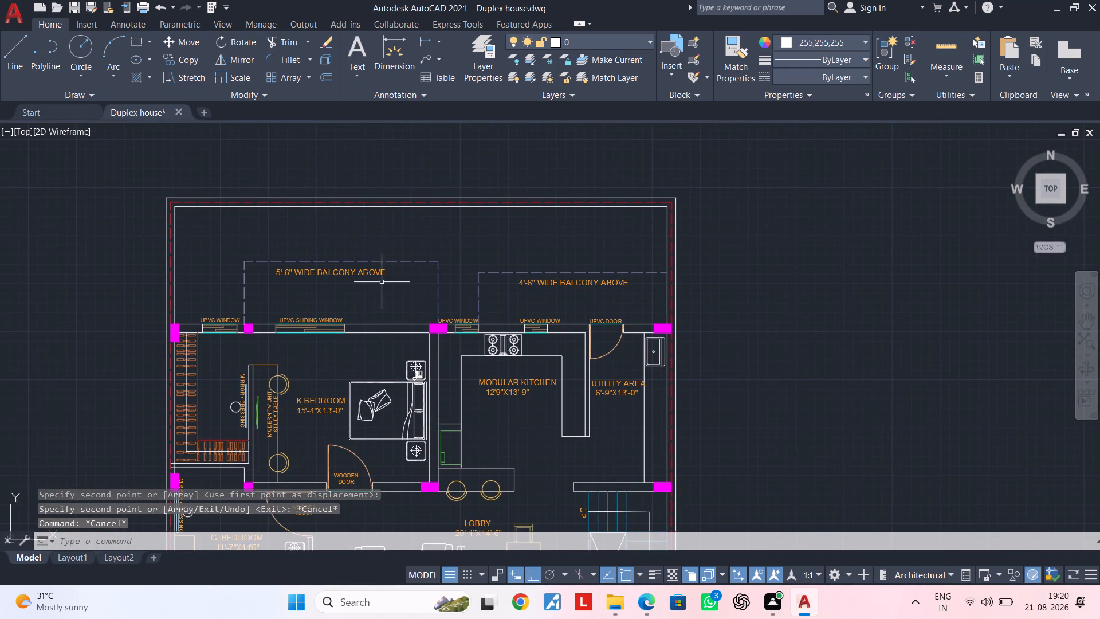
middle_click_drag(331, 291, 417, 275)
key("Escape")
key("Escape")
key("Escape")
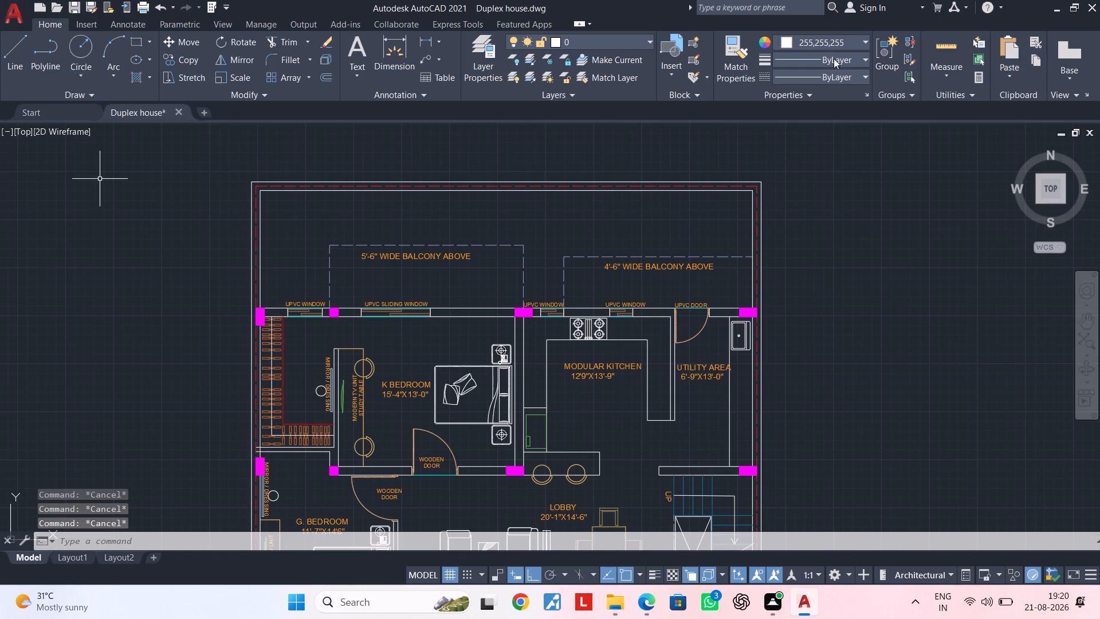
Extend the dashed front line of the 5'-6" wide balcony to the outer line of the boundary wall on the K bedroom side.
scroll(312, 256, "up", 2)
middle_click_drag(302, 275, 268, 287)
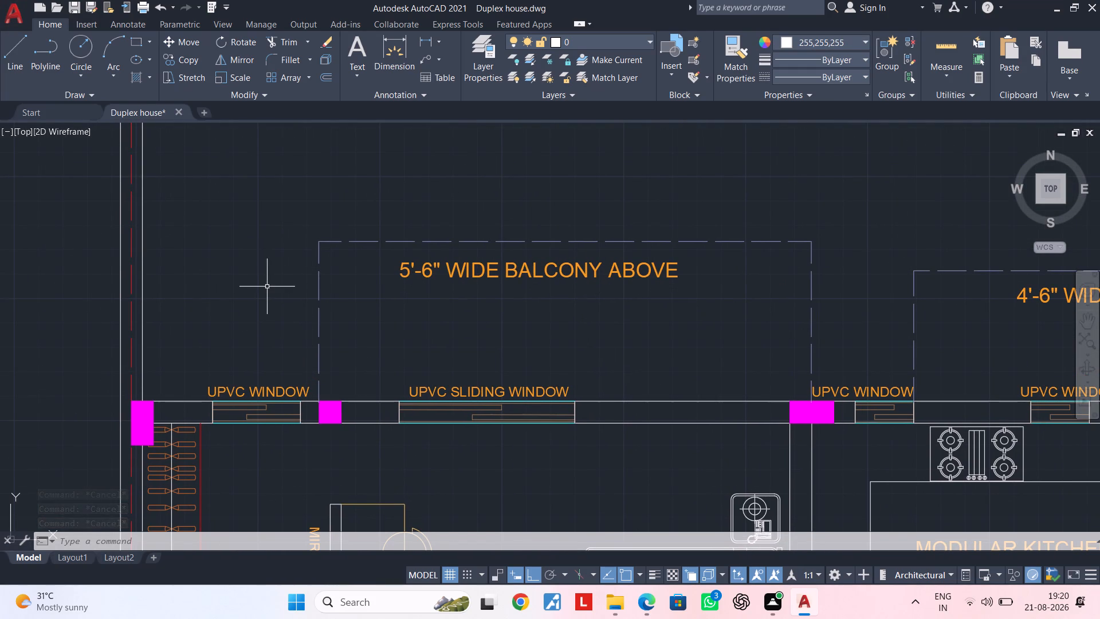
key("Escape")
key("Escape")
key("Escape")
key("Escape")
key("Escape")
key("Escape")
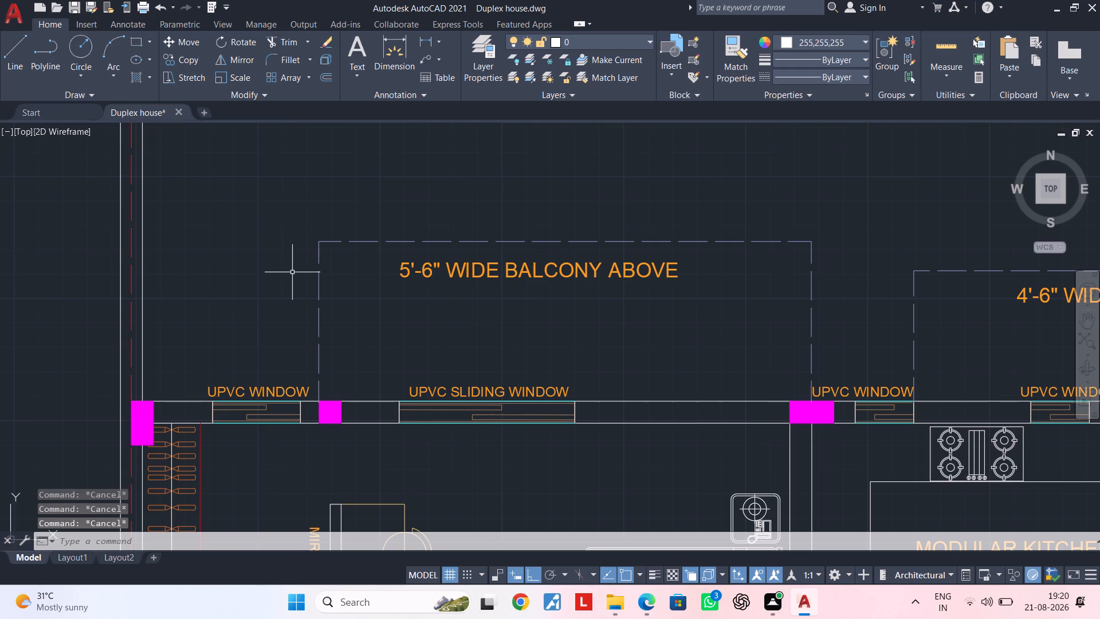
type("EX")
key("space")
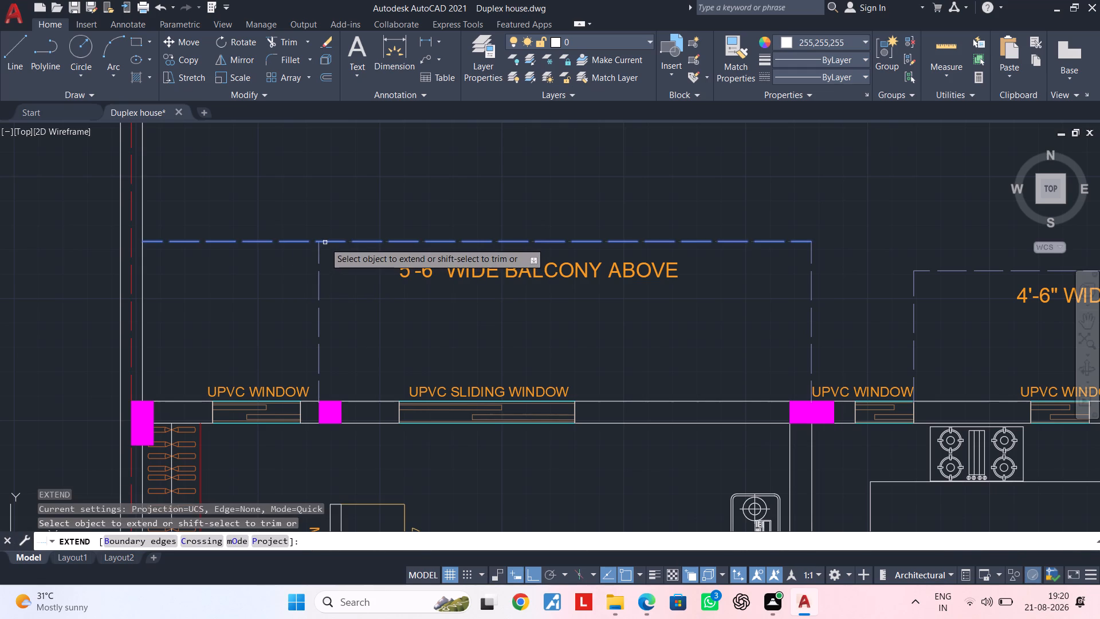
left_click(325, 242)
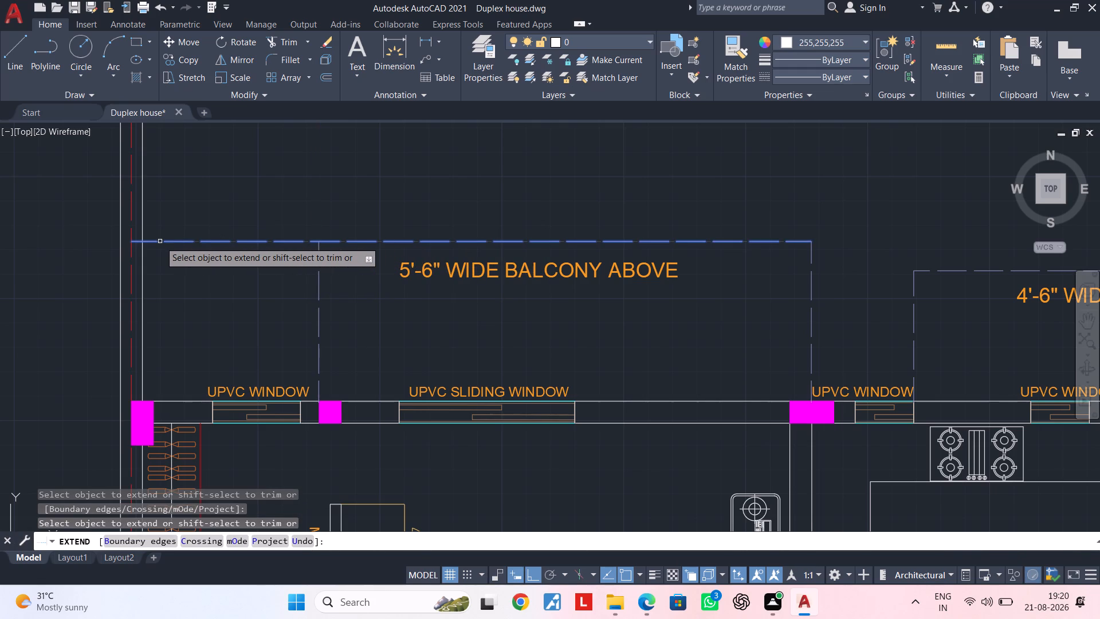
left_click(158, 241)
left_click(137, 241)
Extend the dashed front line of the 4'-6" wide balcony past the K bedroom to that side boundary wall's outer line.
scroll(201, 245, "down", 2)
middle_click_drag(486, 257, 154, 263)
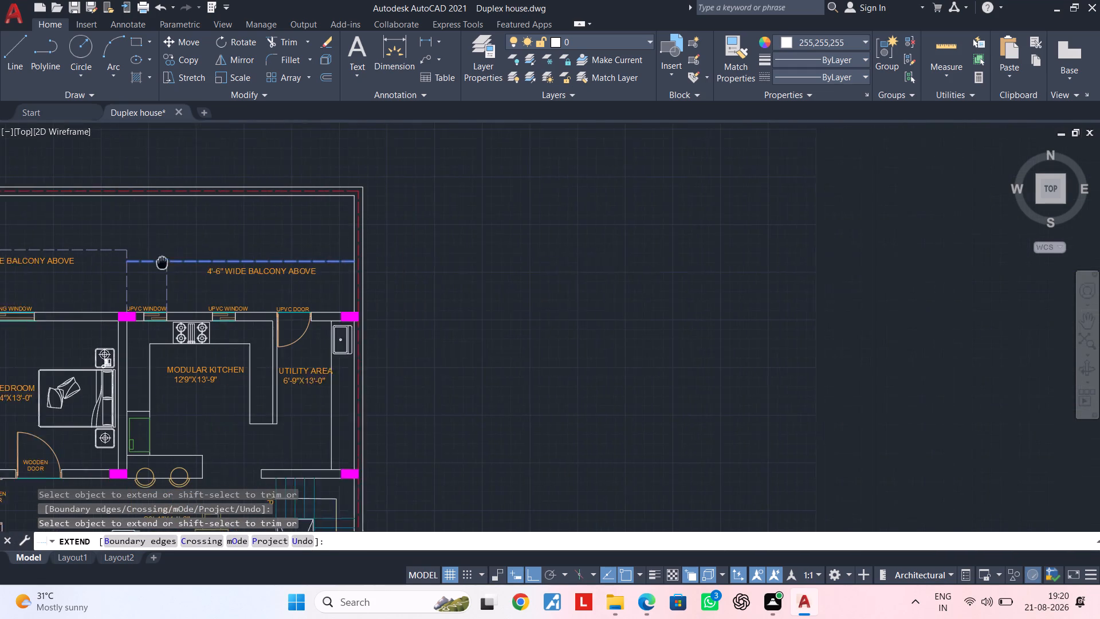
middle_click_drag(154, 263, 127, 263)
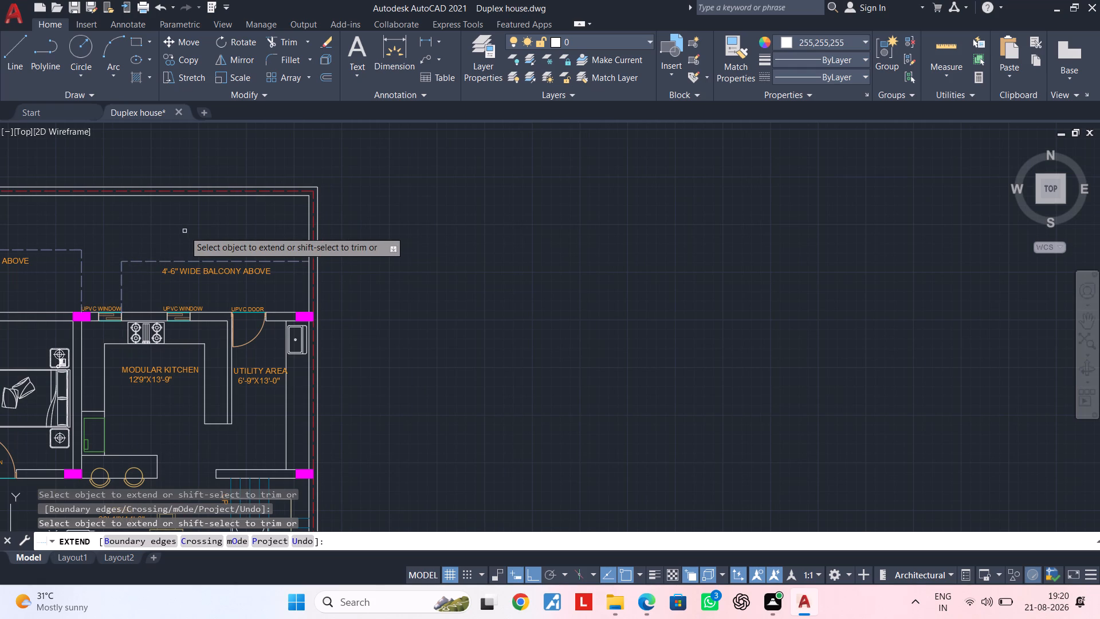
middle_click_drag(206, 231, 525, 186)
left_click(460, 218)
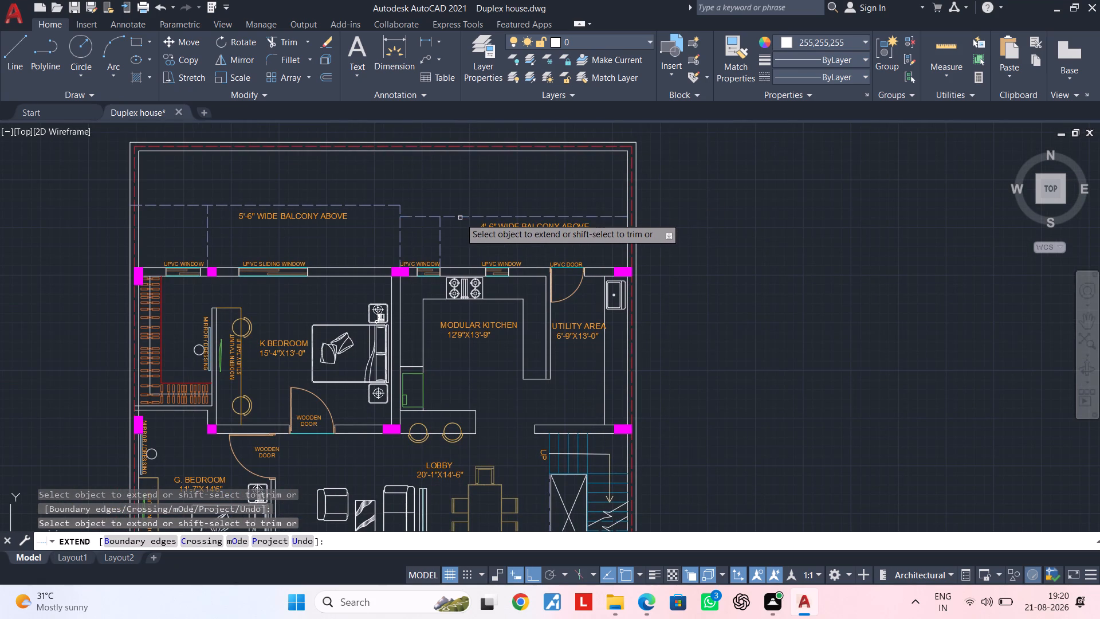
left_click(422, 216)
left_click(411, 216)
left_click(369, 215)
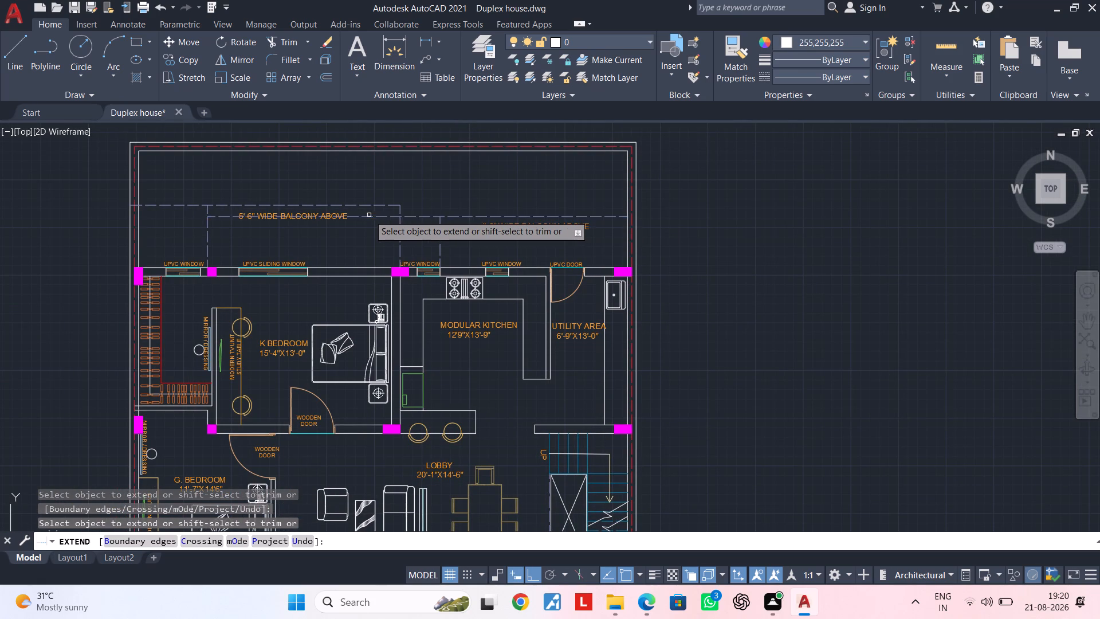
left_click(360, 218)
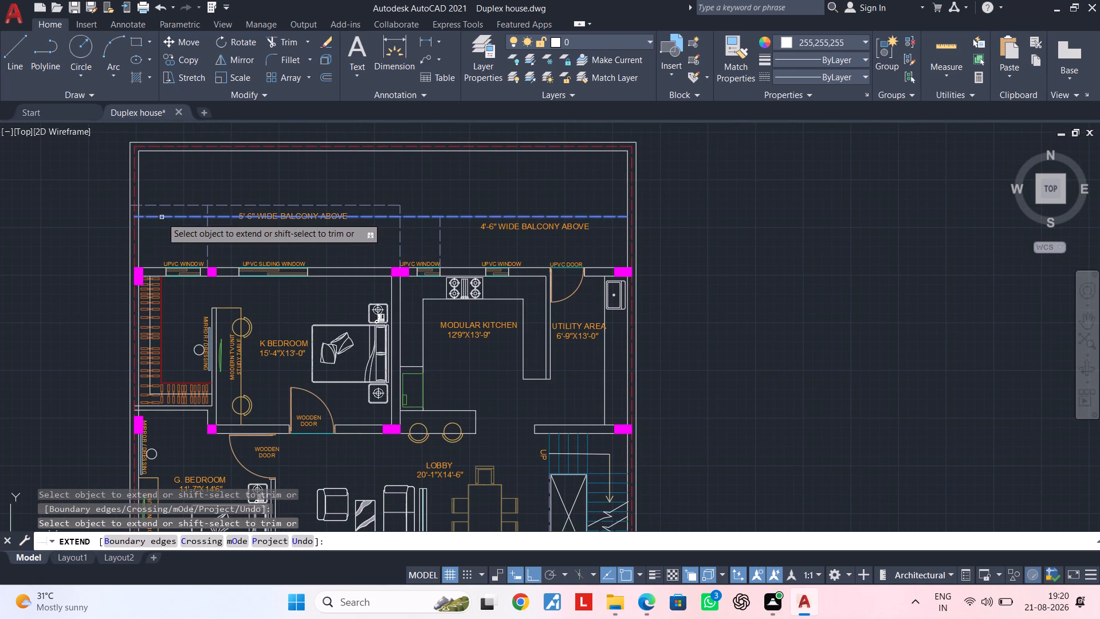
left_click(161, 217)
left_click(149, 217)
left_click(149, 217)
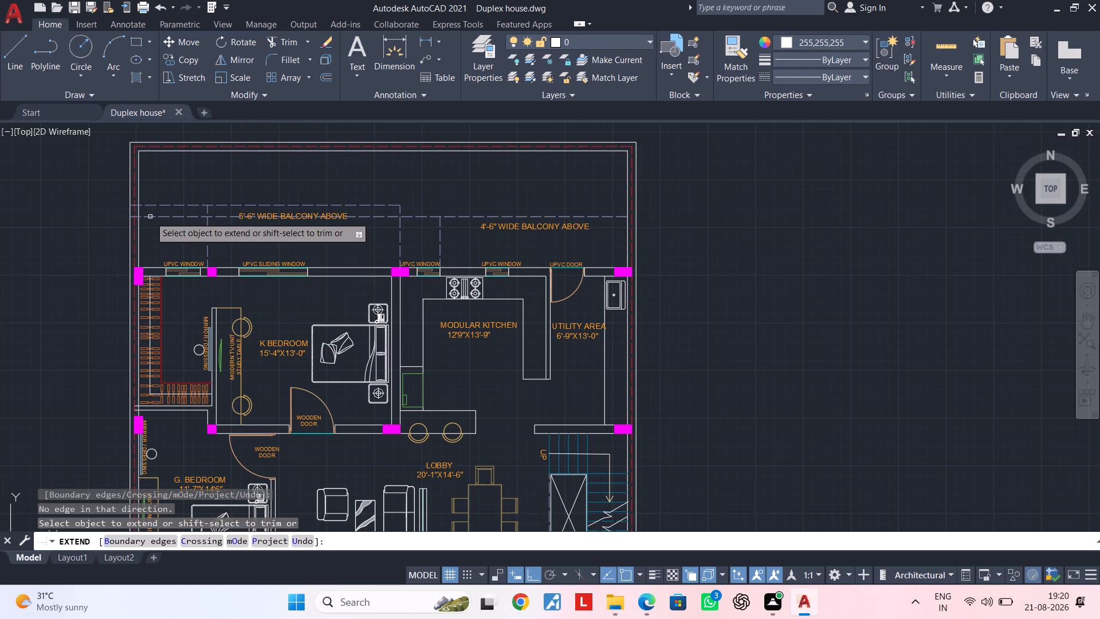
Extend the other end of the 4'-6" balcony line to the outer line of the boundary wall beside the utility area.
left_click(616, 216)
left_click(616, 217)
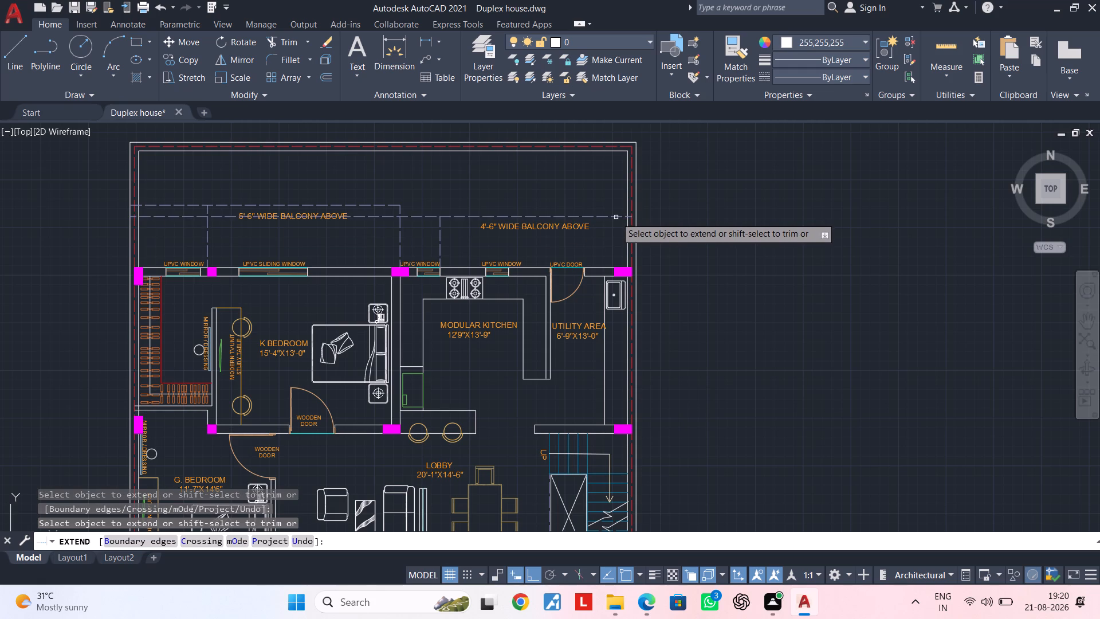
left_click(618, 217)
key("Escape")
key("Escape")
middle_click_drag(579, 210, 644, 204)
key("Escape")
key("Escape")
key("Escape")
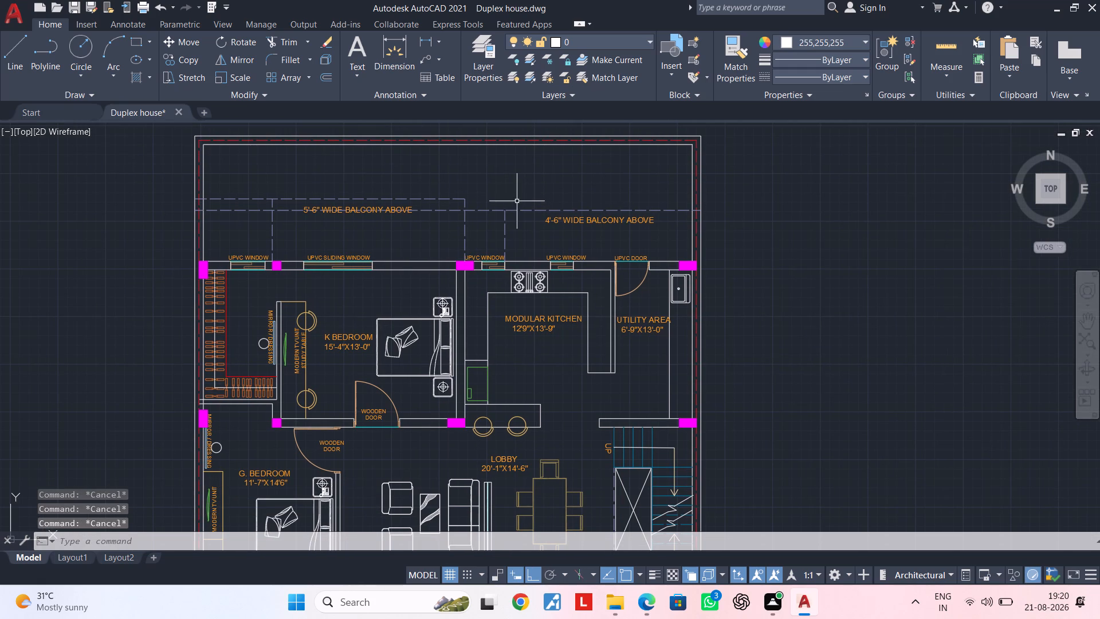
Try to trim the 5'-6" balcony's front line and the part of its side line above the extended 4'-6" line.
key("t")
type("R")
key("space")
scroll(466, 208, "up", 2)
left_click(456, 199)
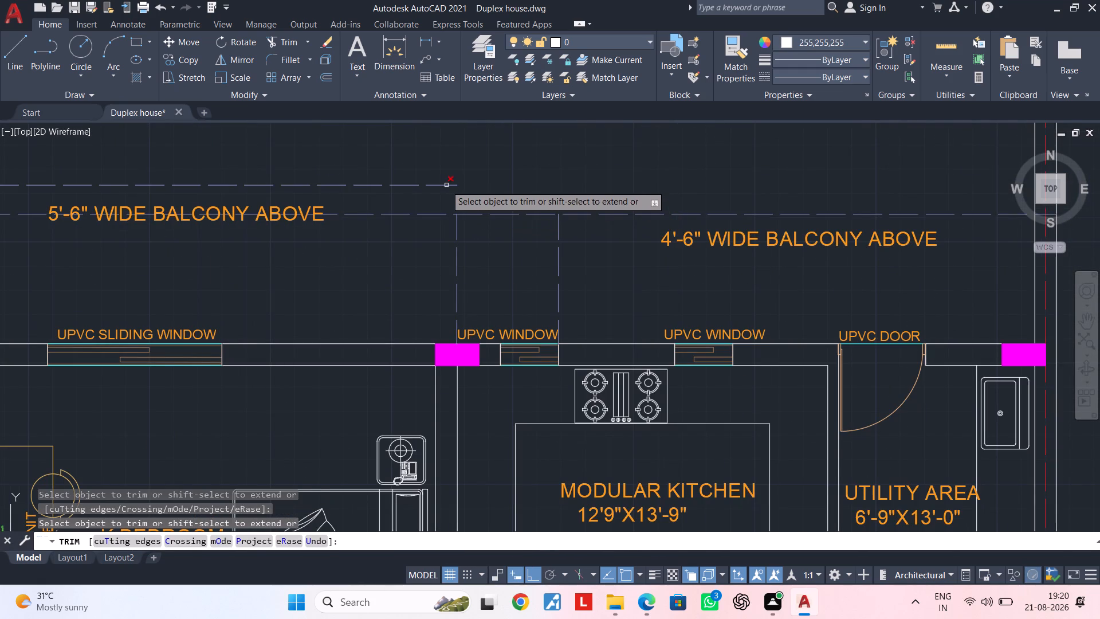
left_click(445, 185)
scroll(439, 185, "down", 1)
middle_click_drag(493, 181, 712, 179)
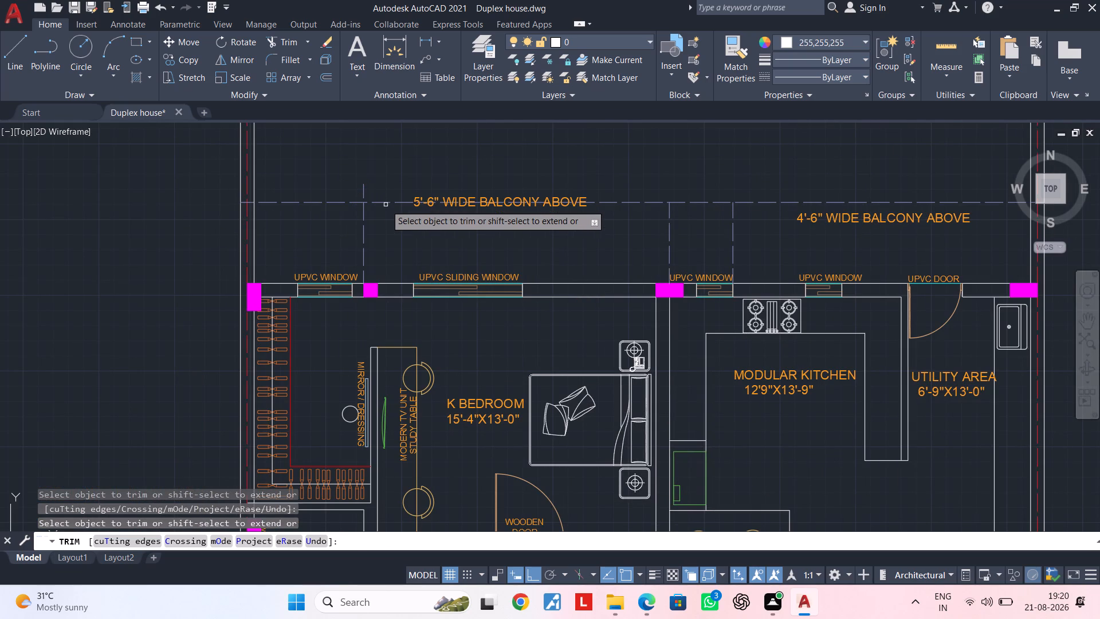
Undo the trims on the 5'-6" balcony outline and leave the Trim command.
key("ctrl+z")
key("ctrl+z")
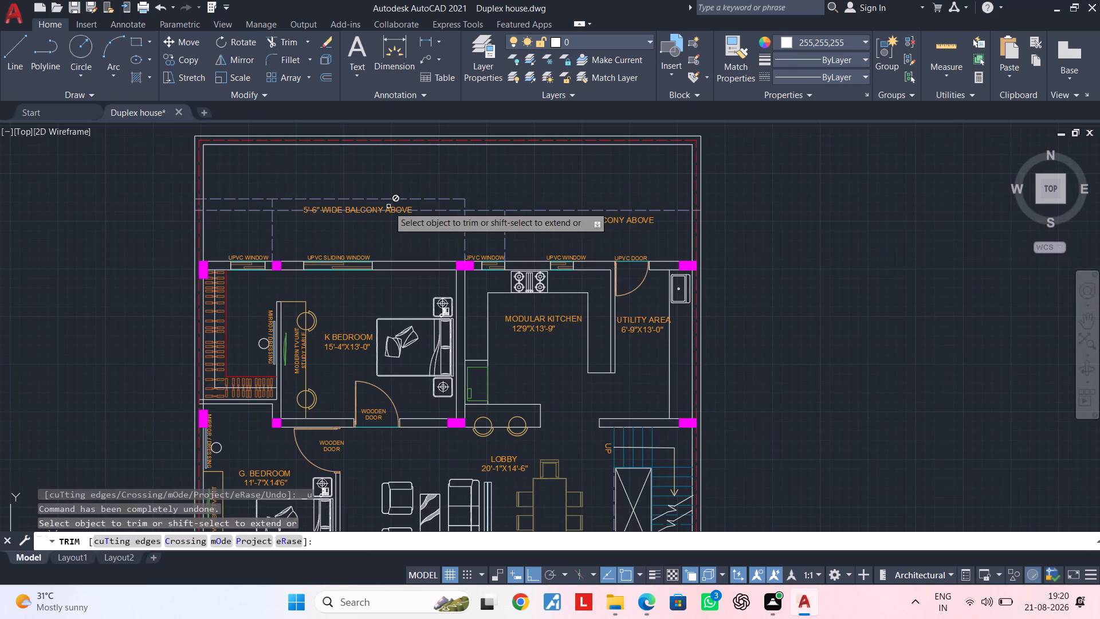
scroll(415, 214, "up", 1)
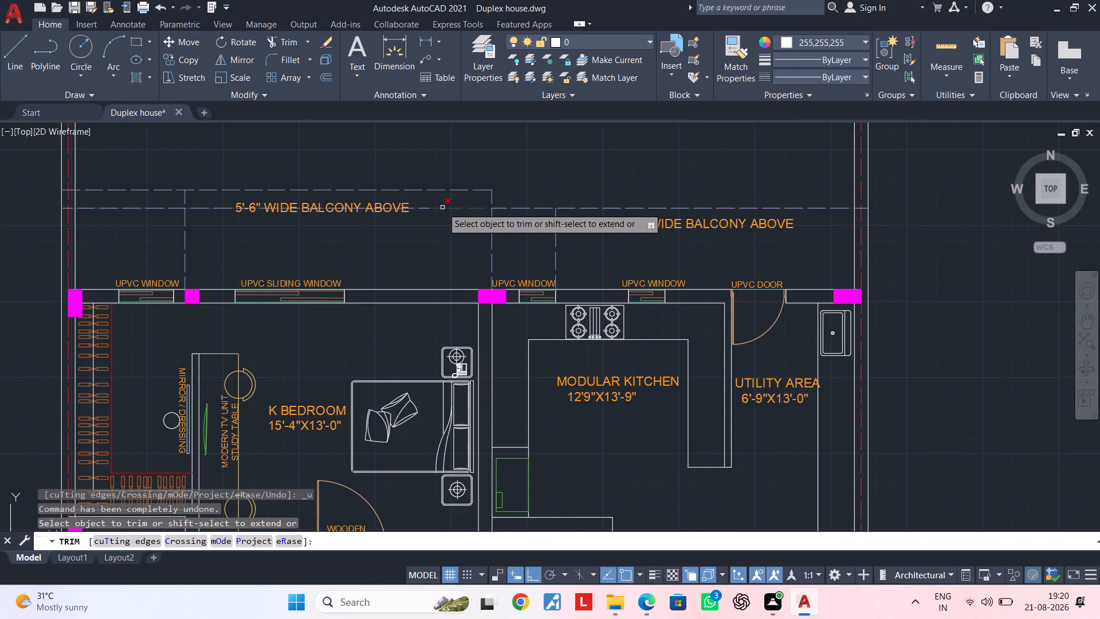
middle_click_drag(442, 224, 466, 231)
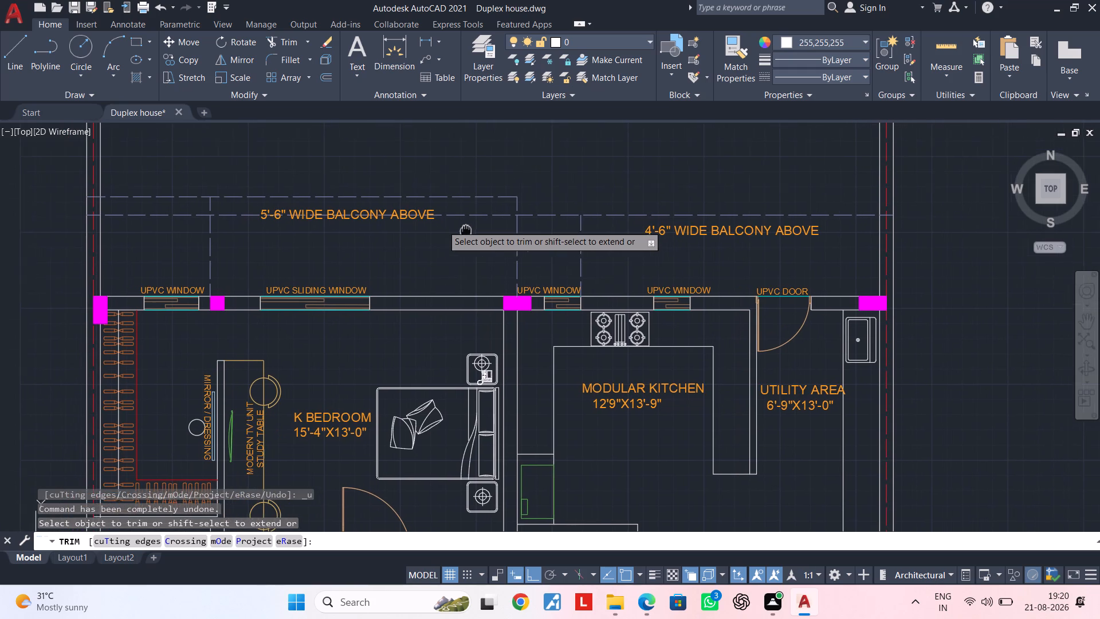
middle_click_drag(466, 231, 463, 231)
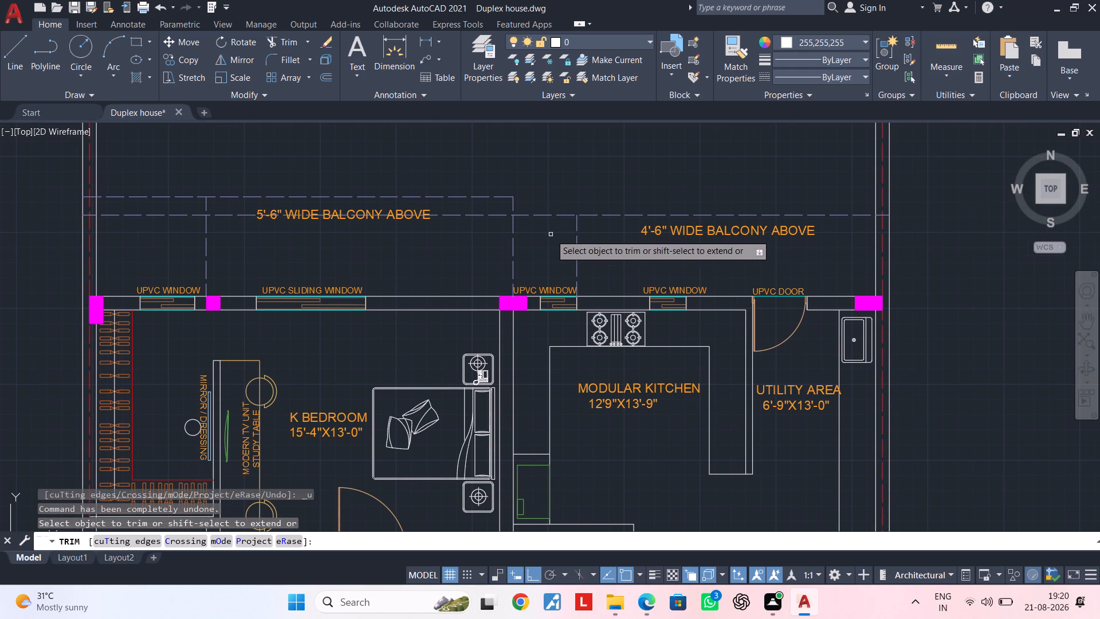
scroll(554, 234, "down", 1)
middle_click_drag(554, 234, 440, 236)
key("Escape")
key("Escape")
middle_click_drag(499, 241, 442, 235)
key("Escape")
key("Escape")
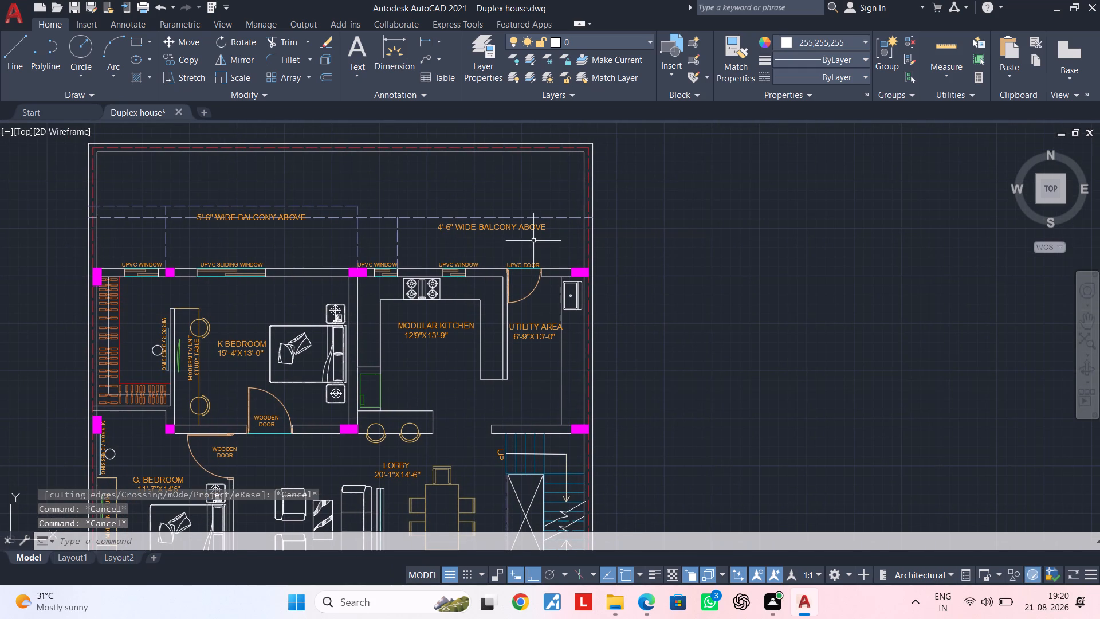
Match the 4'-6" balcony's front and side lines to the properties of the inner boundary wall line.
key("m")
type("A")
key("space")
scroll(575, 238, "up", 1)
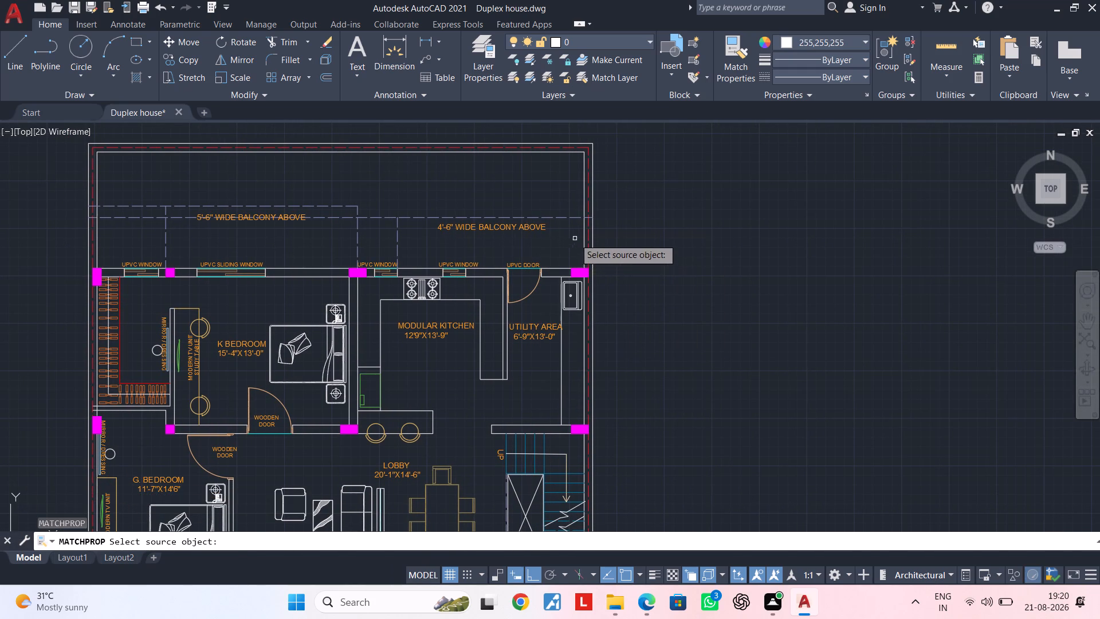
scroll(575, 238, "up", 1)
left_click(593, 225)
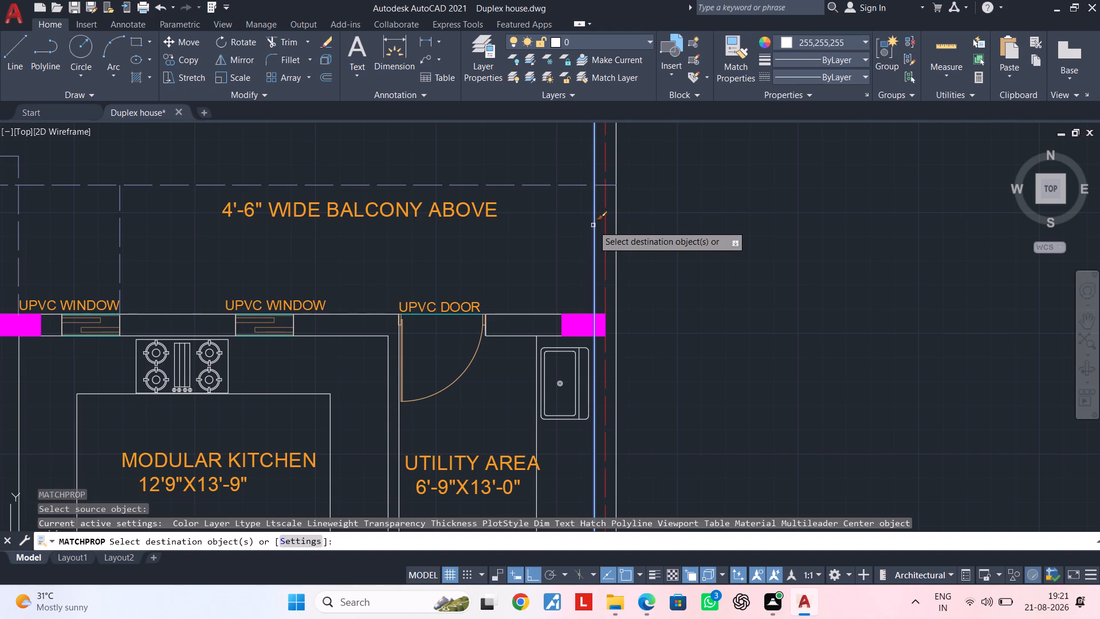
left_click(570, 184)
middle_click_drag(518, 238, 656, 214)
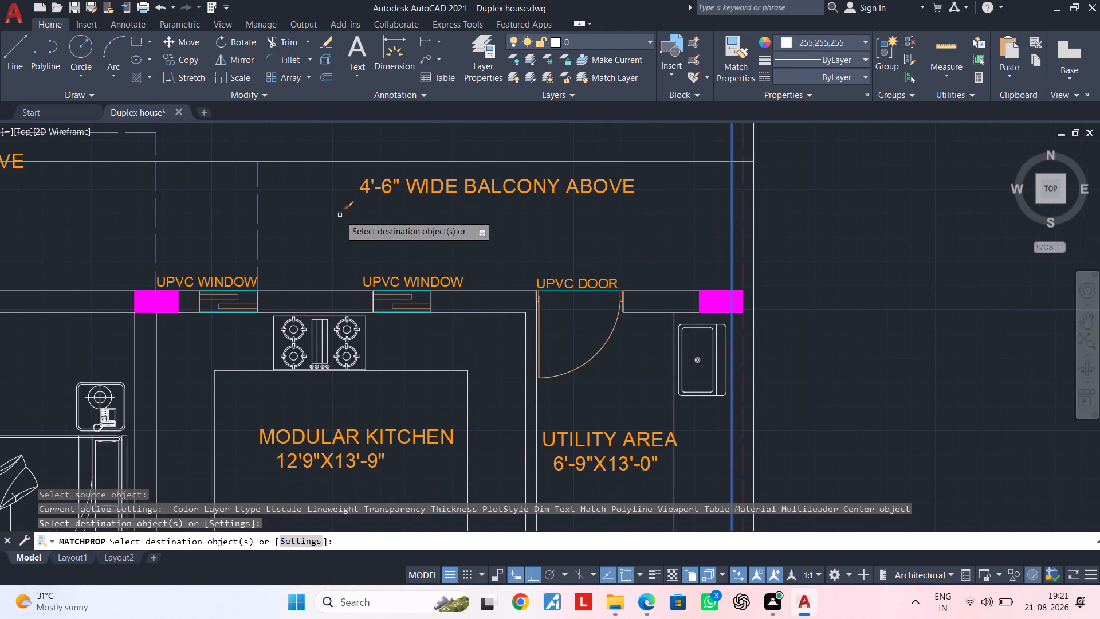
scroll(286, 211, "down", 2)
middle_click_drag(297, 211, 383, 214)
scroll(351, 220, "up", 1)
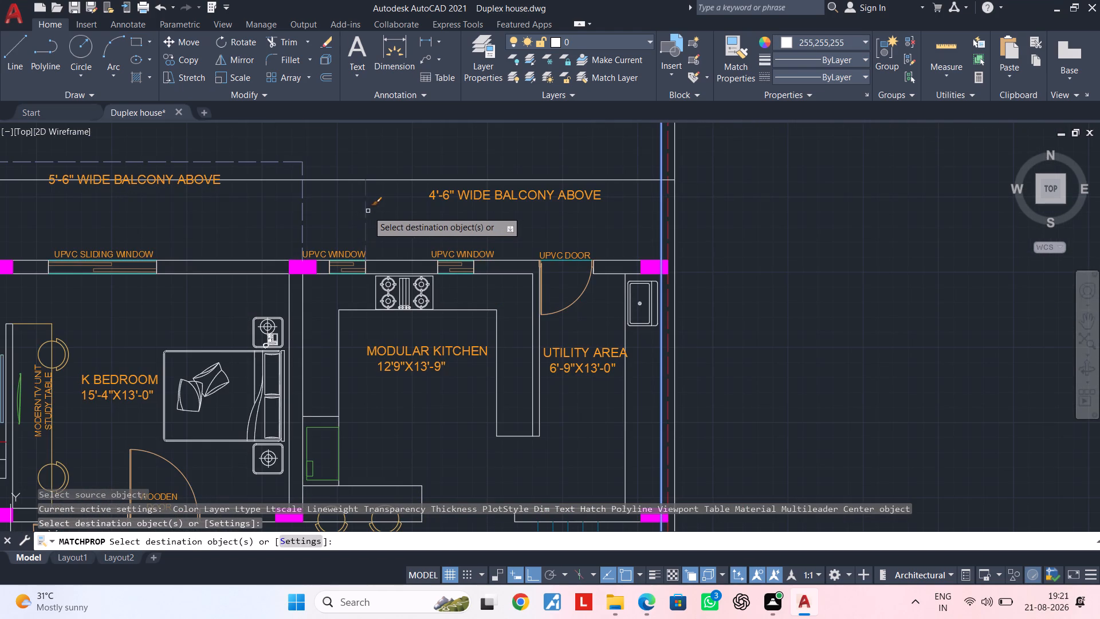
left_click(366, 211)
Apply the same boundary wall line properties to the 5'-6" balcony's front line and both side lines.
left_click(302, 215)
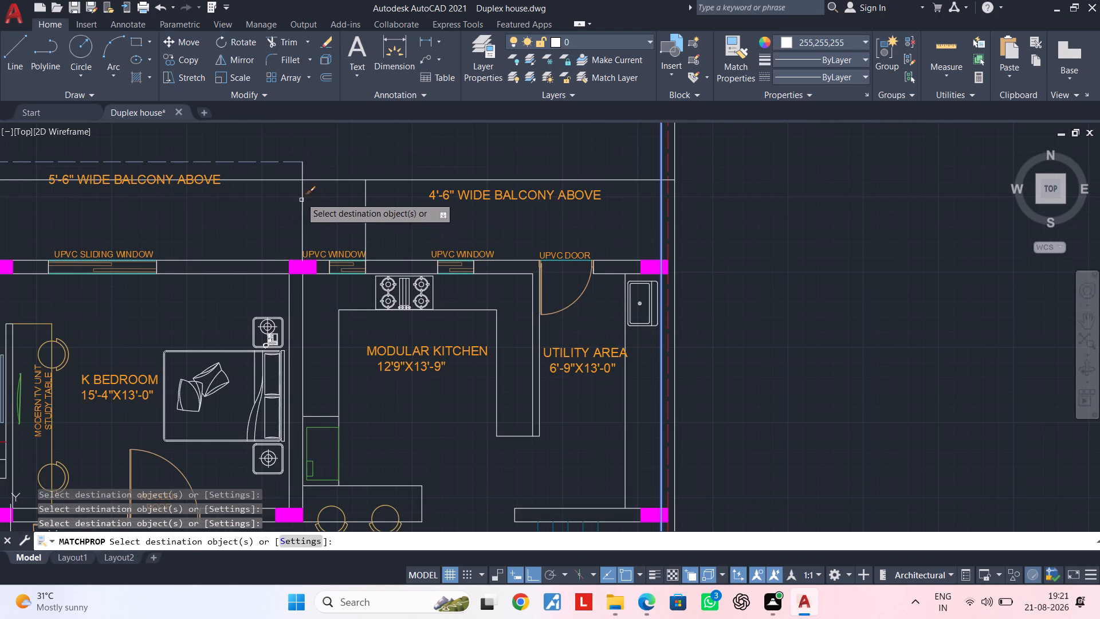
left_click(284, 162)
middle_click_drag(253, 238, 447, 224)
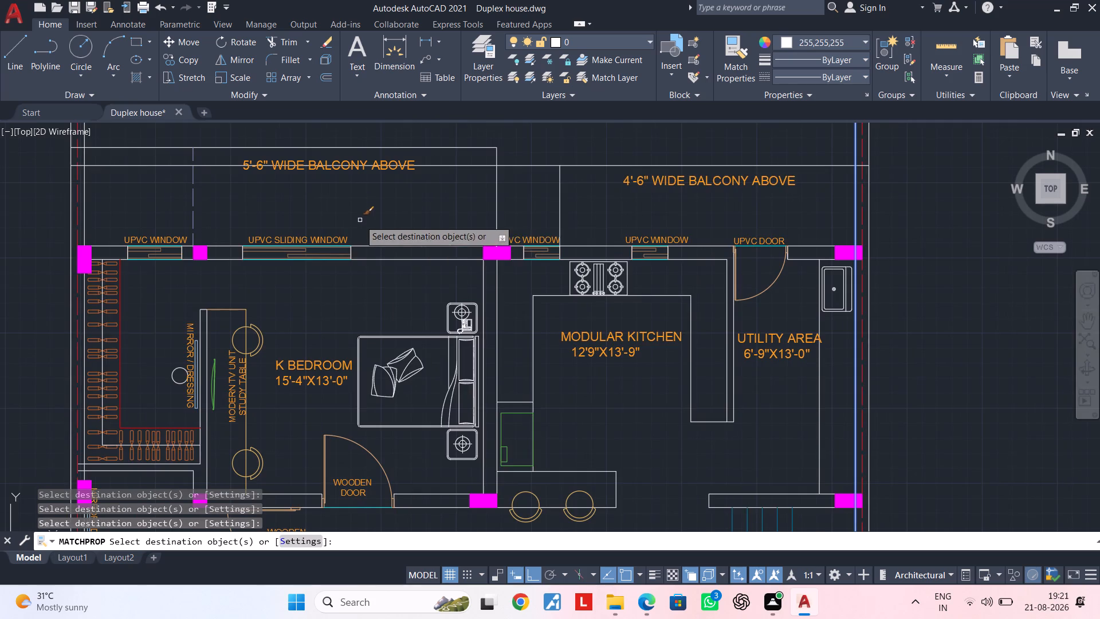
scroll(360, 220, "down", 1)
left_click(257, 213)
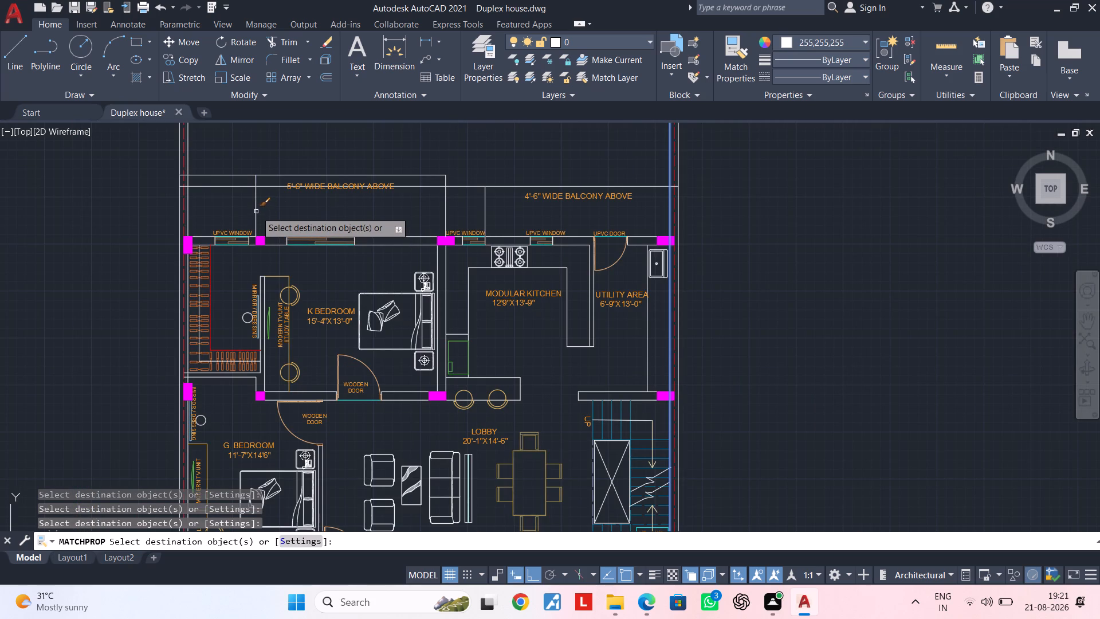
key("Escape")
key("Escape")
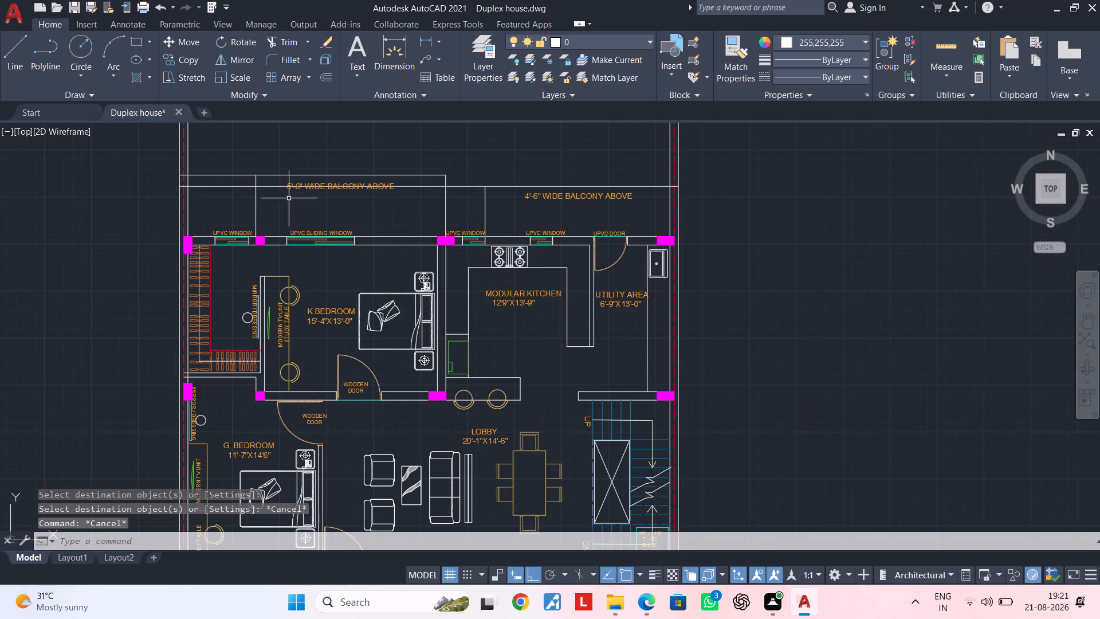
Trim the 4'-6" front line between the 5'-6" balcony's side line and the 4'-6" balcony's side line.
scroll(288, 198, "up", 1)
middle_click_drag(283, 199, 267, 222)
middle_click_drag(385, 214, 324, 222)
key("Escape")
key("t")
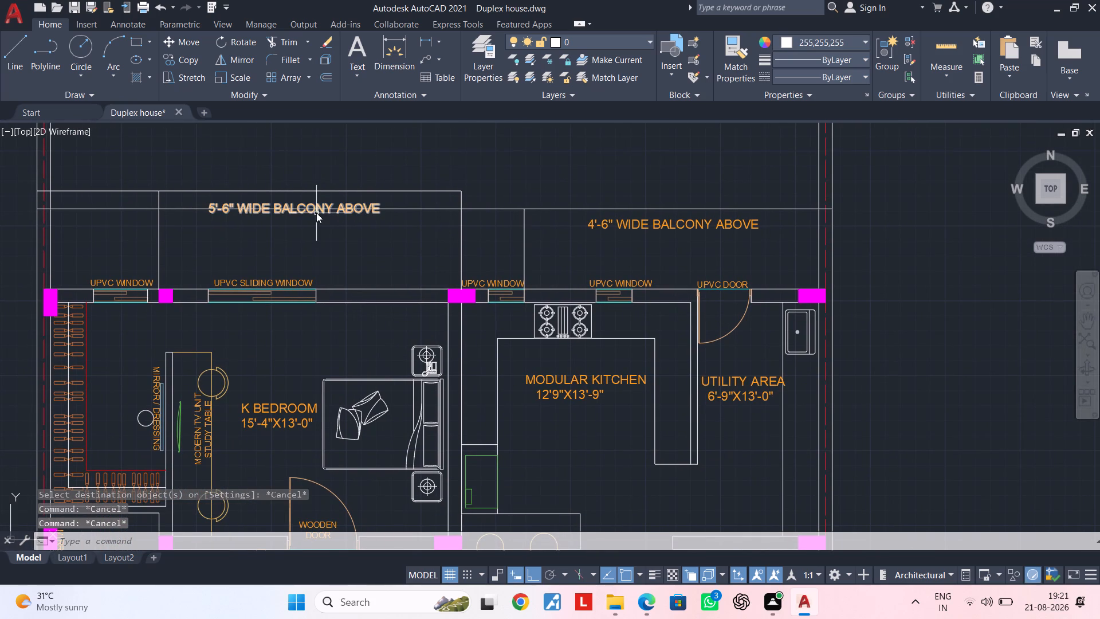
key("r")
key("space")
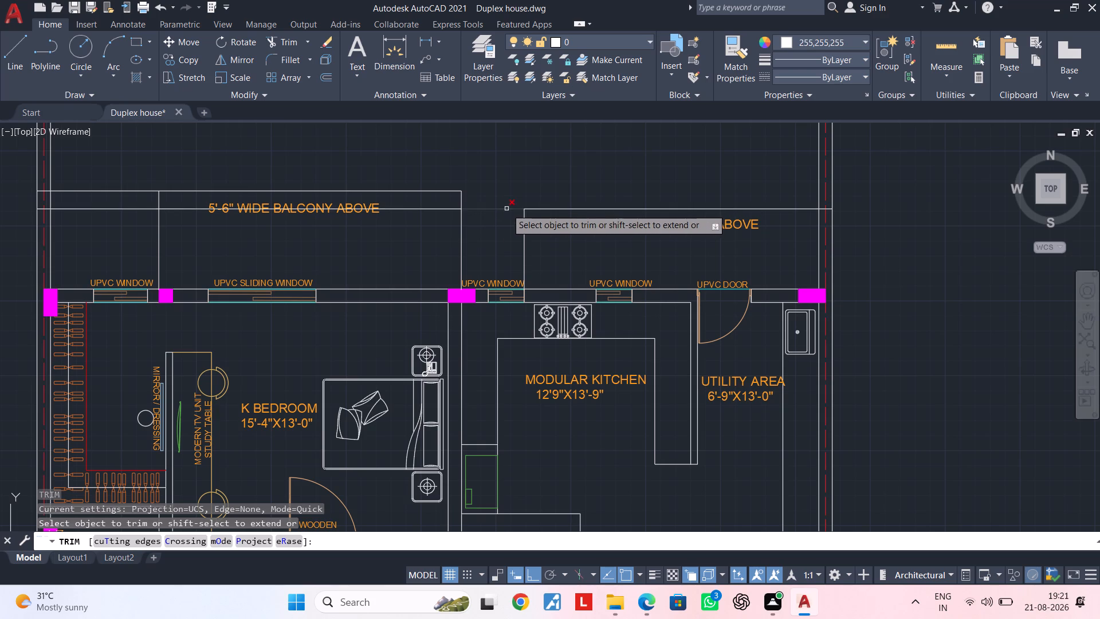
left_click(506, 209)
key("Escape")
key("Escape")
Draw a separate 3'-6" horizontal line between the two balconies' side lines at the 4'-6" front line level.
key("l")
key("space")
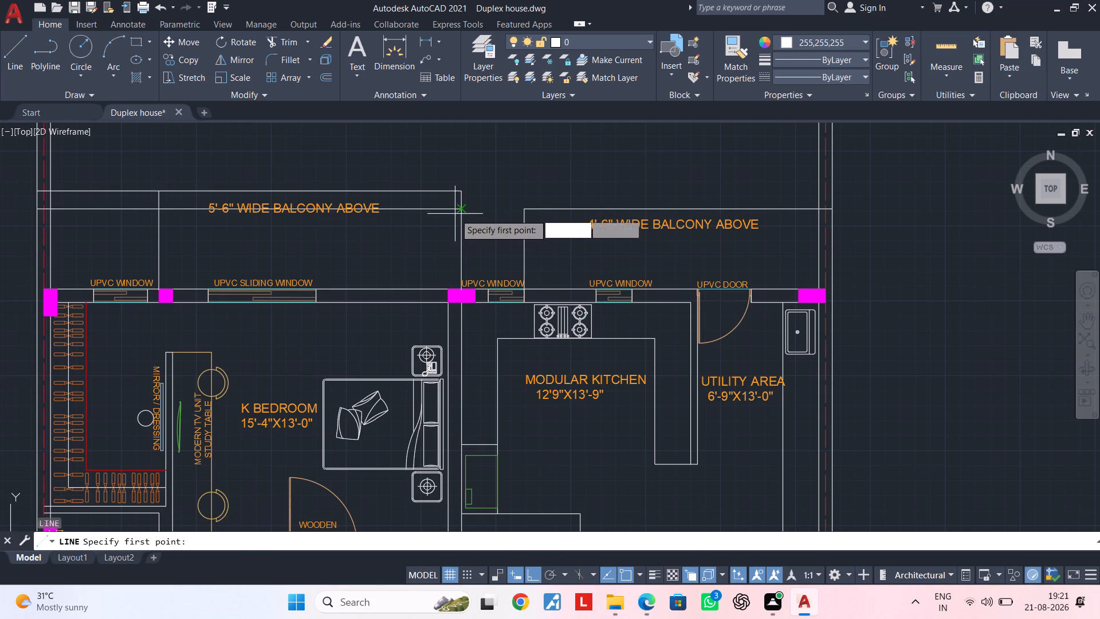
left_click(458, 207)
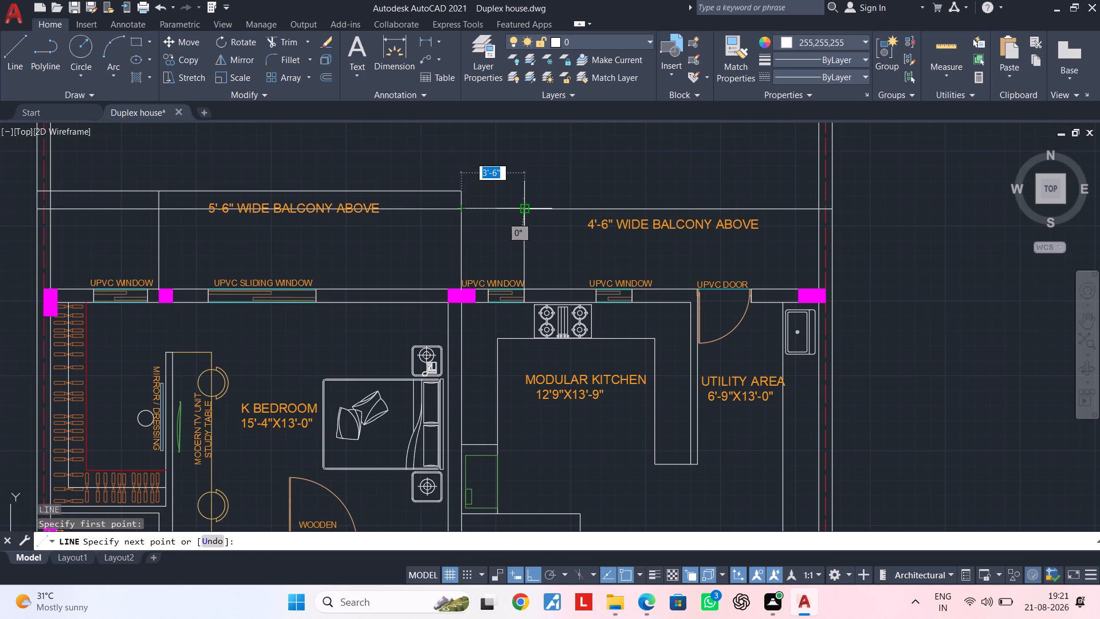
left_click(522, 209)
key("Escape")
key("Escape")
Erase the horizontal line between the 5'-6" and 4'-6" balconies' side lines.
scroll(504, 220, "up", 2)
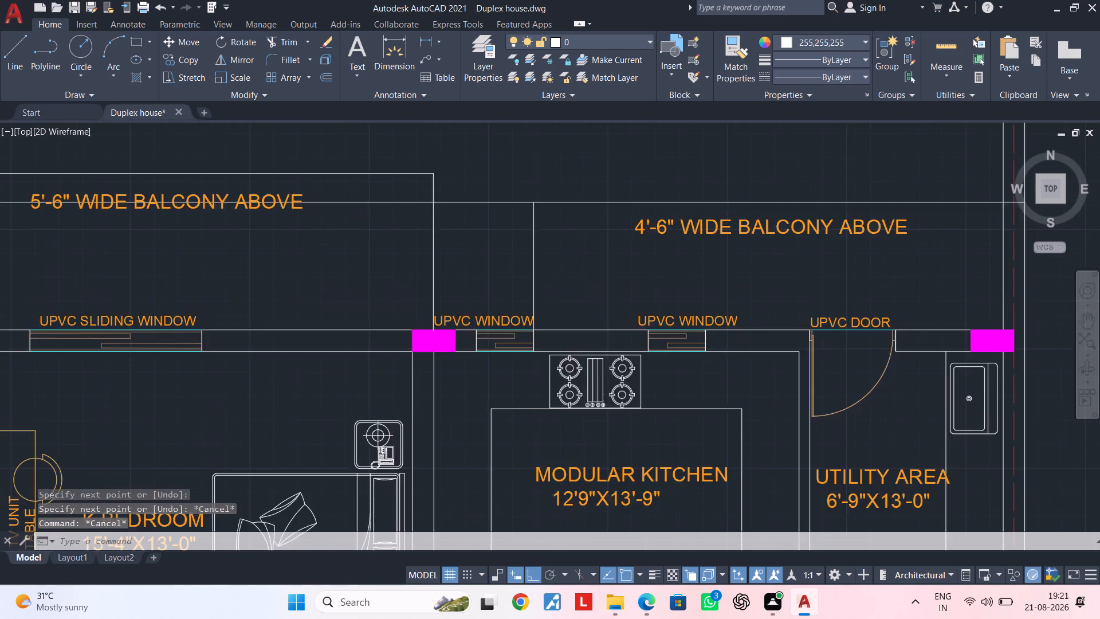
middle_click_drag(504, 220, 506, 271)
key("Escape")
left_click(449, 242)
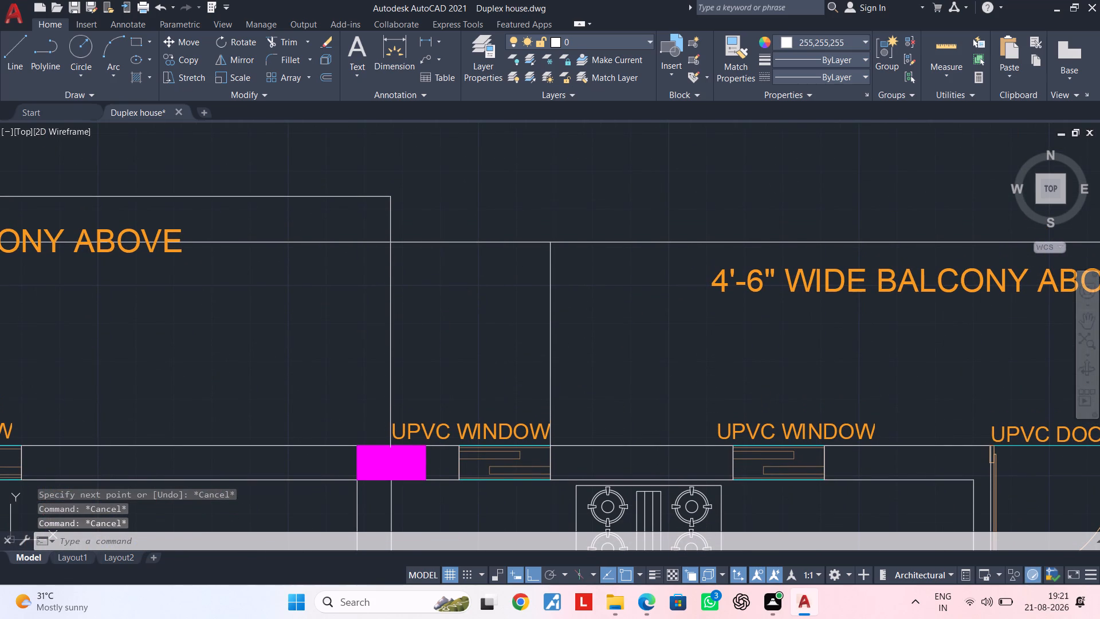
key("Delete")
scroll(505, 249, "down", 2)
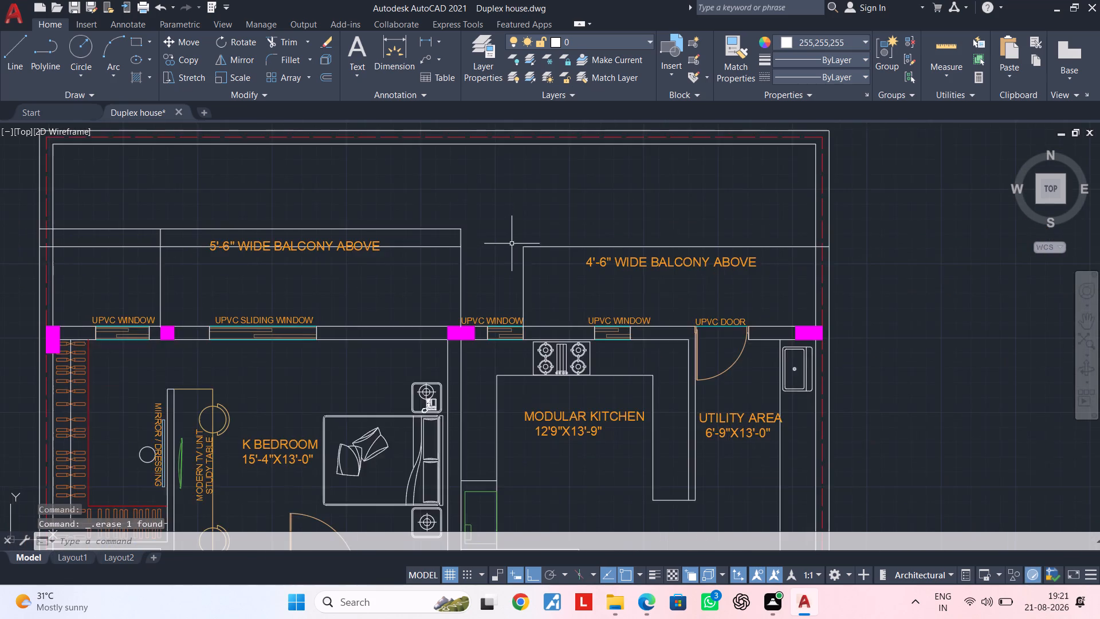
Draw a horizontal line just above the 4'-6" balcony's front line, from the utility-side wall's inner line to the bedroom-side wall's outer line.
middle_click_drag(512, 243, 272, 255)
middle_click_drag(590, 220, 530, 233)
middle_click_drag(496, 251, 508, 249)
scroll(502, 249, "up", 1)
middle_click_drag(510, 248, 525, 244)
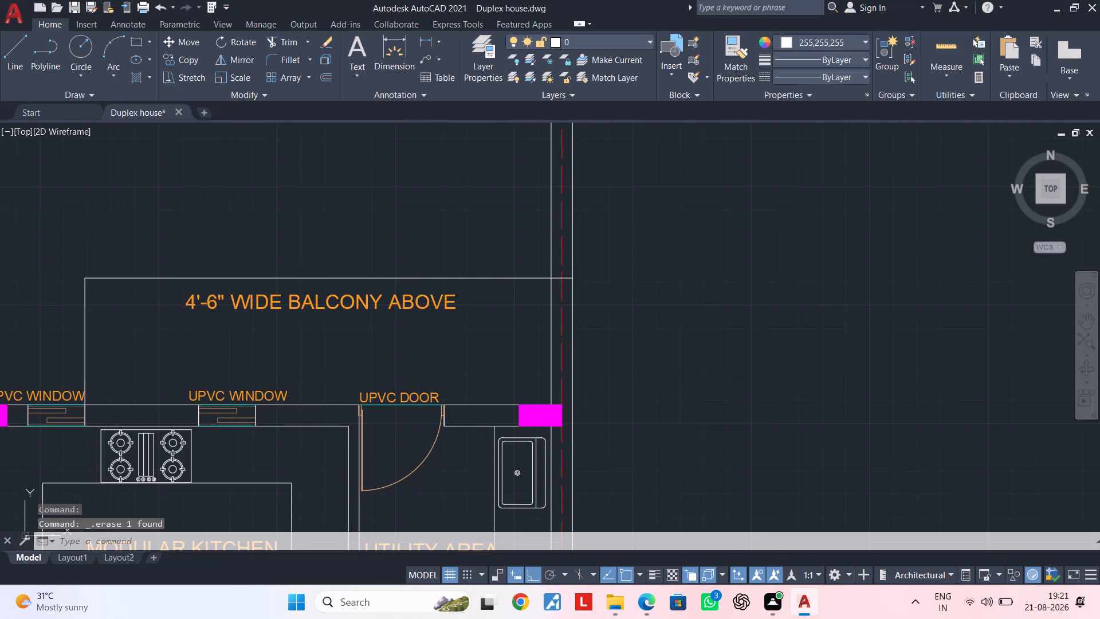
key("l")
key("space")
scroll(533, 250, "up", 2)
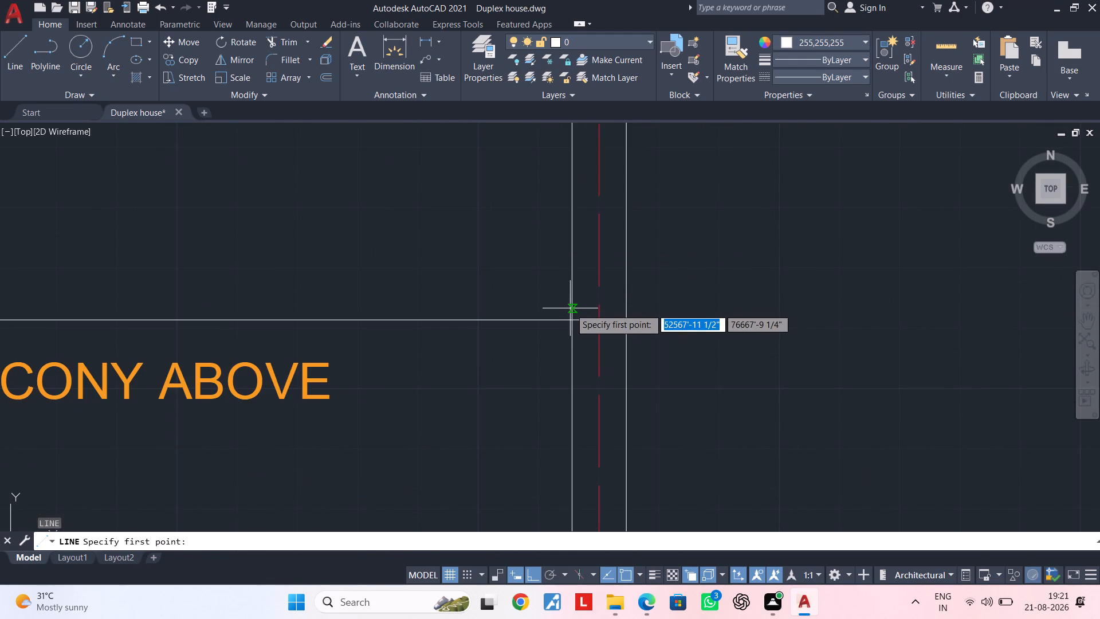
left_click(570, 308)
scroll(113, 280, "down", 1)
middle_click_drag(113, 280, 647, 273)
scroll(184, 258, "down", 1)
middle_click_drag(184, 258, 655, 258)
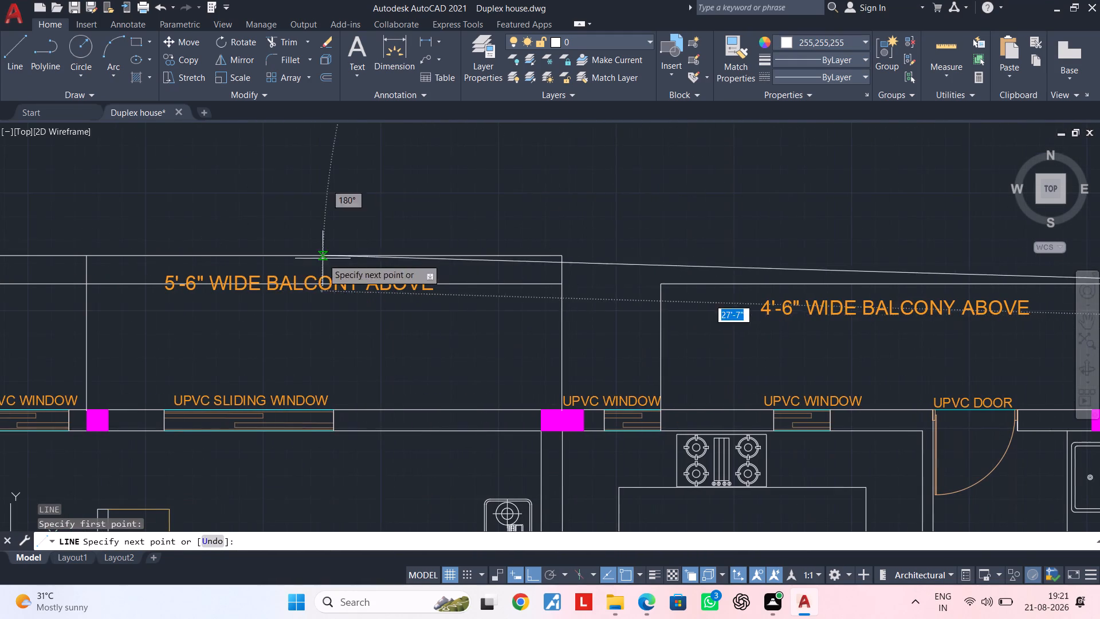
middle_click_drag(217, 261, 755, 264)
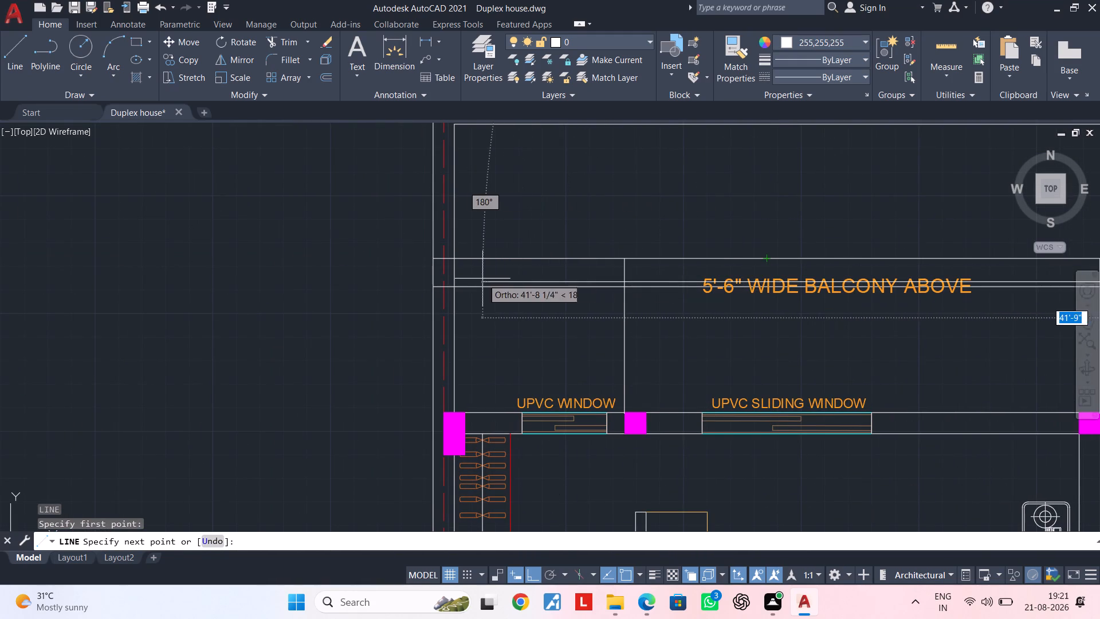
scroll(457, 279, "up", 2)
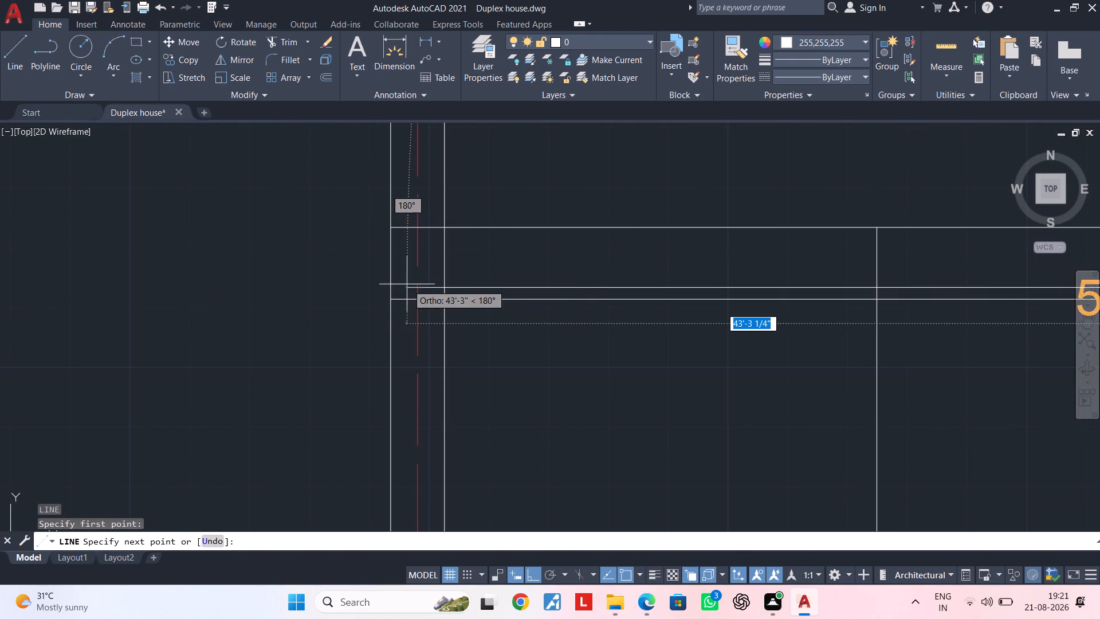
left_click(392, 283)
key("Escape")
key("Escape")
Erase the old horizontal line just below the new one across the 5'-6" balcony.
left_click(493, 299)
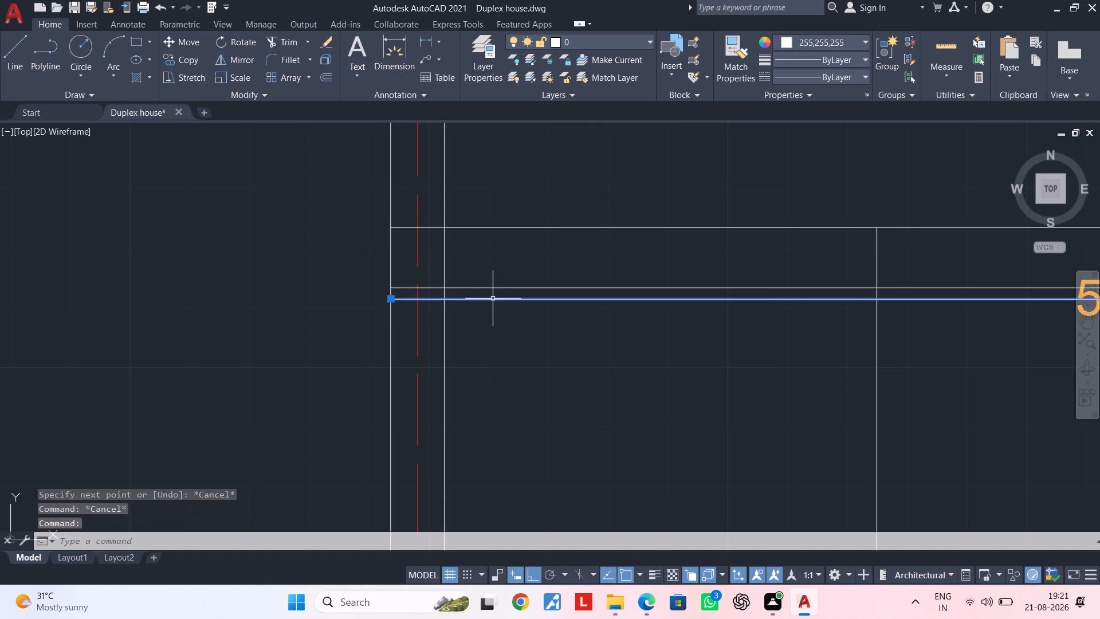
key("Delete")
Trim the 5'-6" balcony's front line between its bedroom-end side line and the boundary wall, including the pieces inside the wall.
scroll(522, 291, "down", 2)
middle_click_drag(598, 289, 287, 278)
middle_click_drag(409, 288, 408, 288)
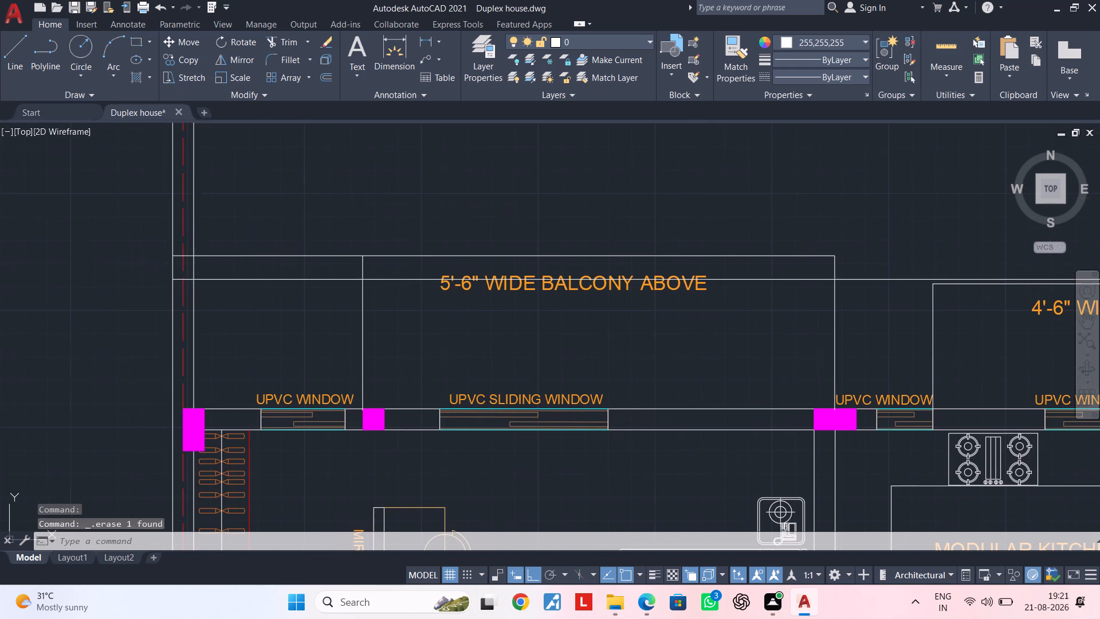
middle_click_drag(408, 288, 335, 283)
scroll(450, 321, "down", 1)
middle_click_drag(396, 310, 407, 308)
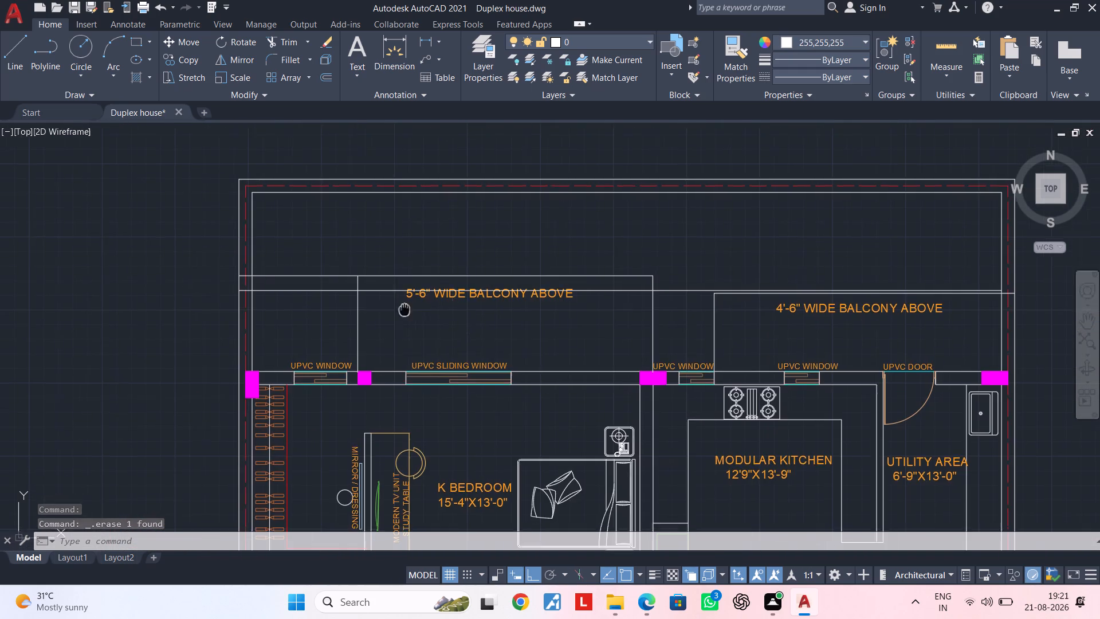
middle_click_drag(407, 308, 498, 288)
key("t")
key("r")
key("space")
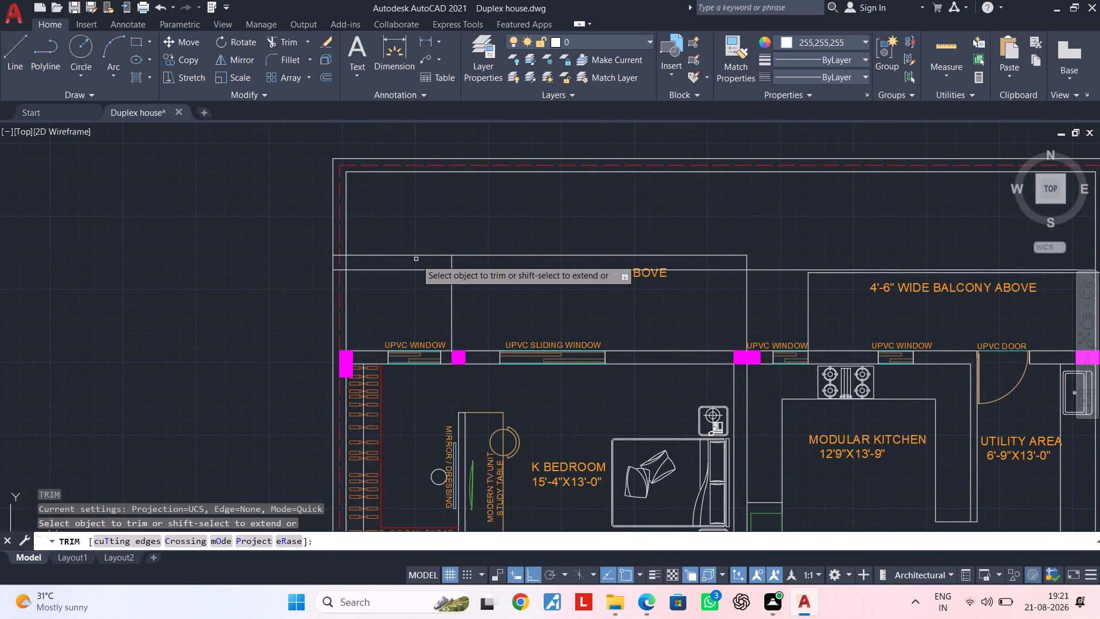
left_click(417, 256)
scroll(348, 260, "up", 3)
left_click(320, 241)
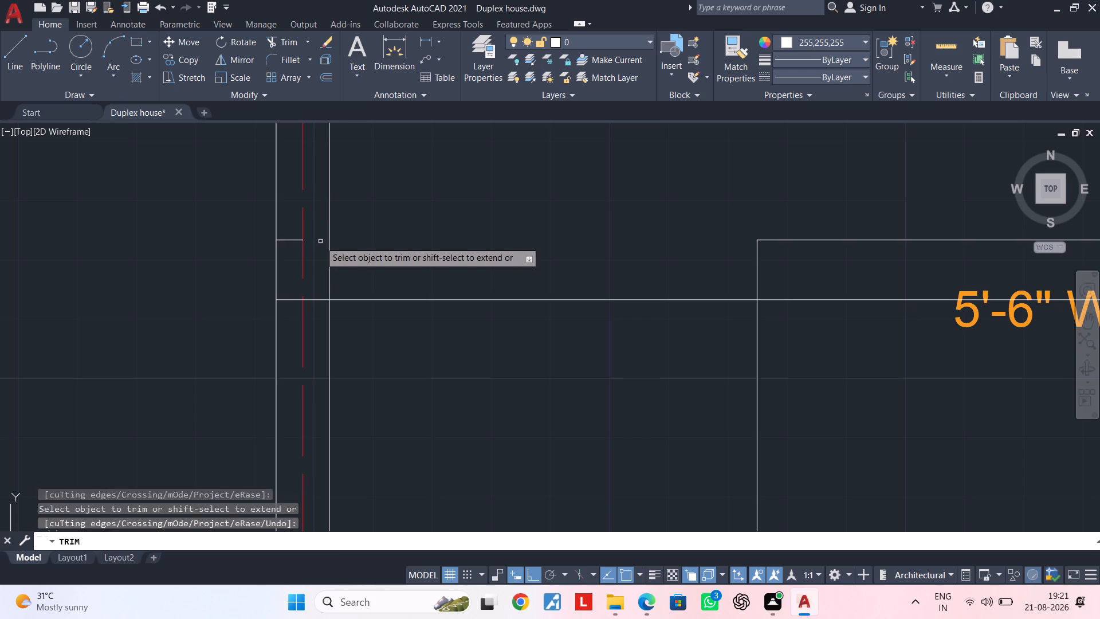
left_click(290, 238)
scroll(440, 242, "down", 3)
middle_click_drag(474, 240, 345, 218)
middle_click_drag(521, 275, 465, 268)
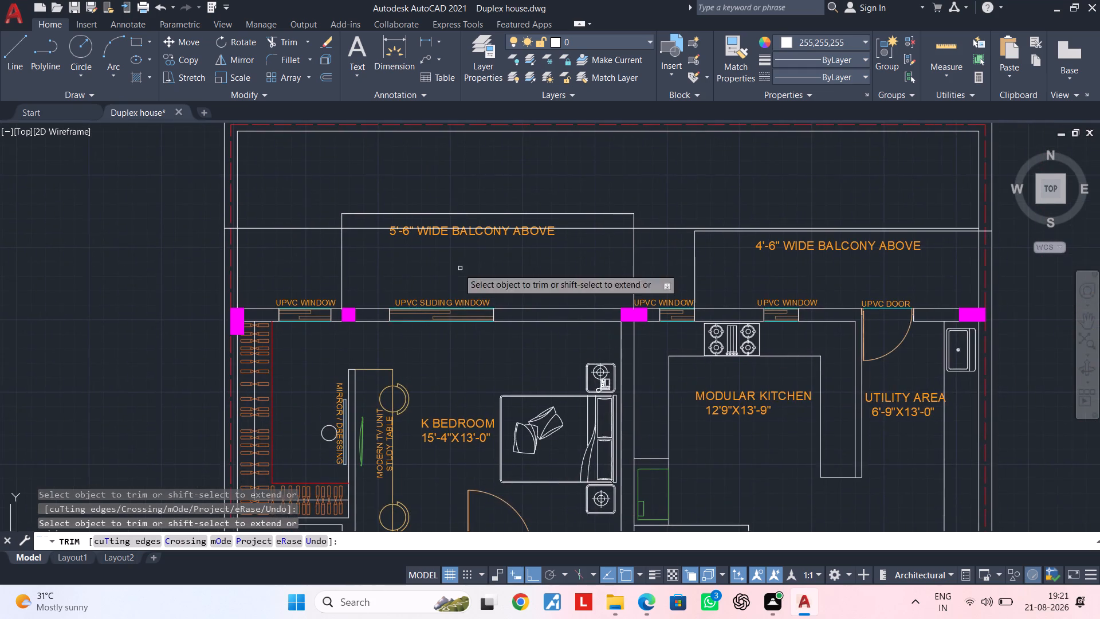
middle_click_drag(436, 267, 493, 260)
middle_click_drag(495, 256, 447, 260)
key("Escape")
key("Escape")
key("Escape")
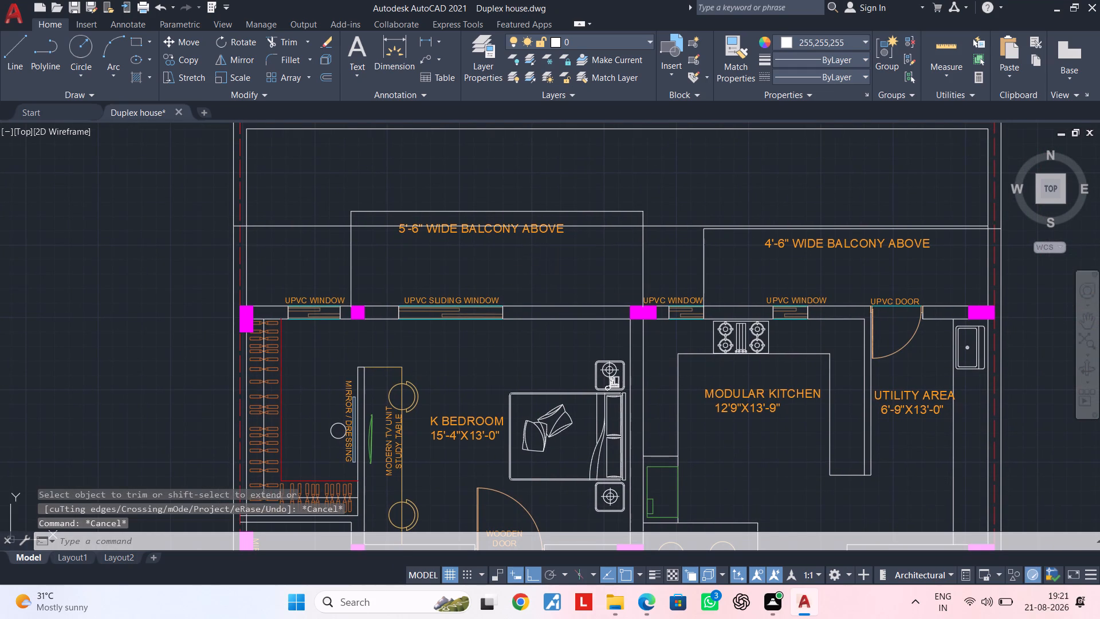
Match the long horizontal line across the balconies to the properties of the dashed line at the staircase.
key("m")
key("a")
key("space")
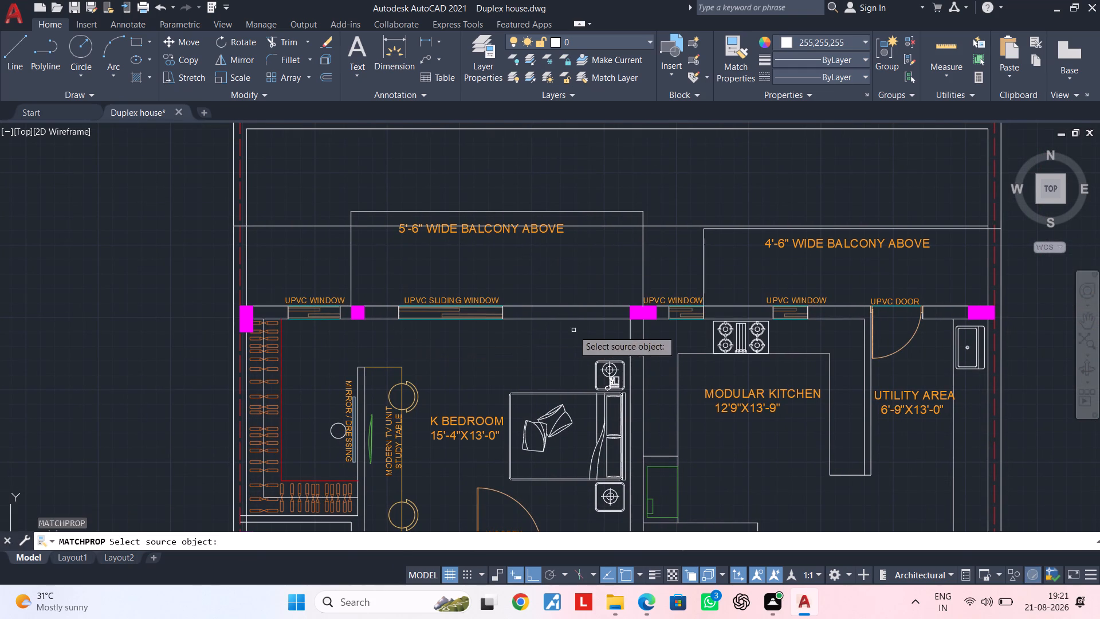
middle_click_drag(568, 336, 411, 338)
scroll(578, 359, "down", 1)
middle_click_drag(588, 358, 577, 276)
scroll(674, 472, "up", 1)
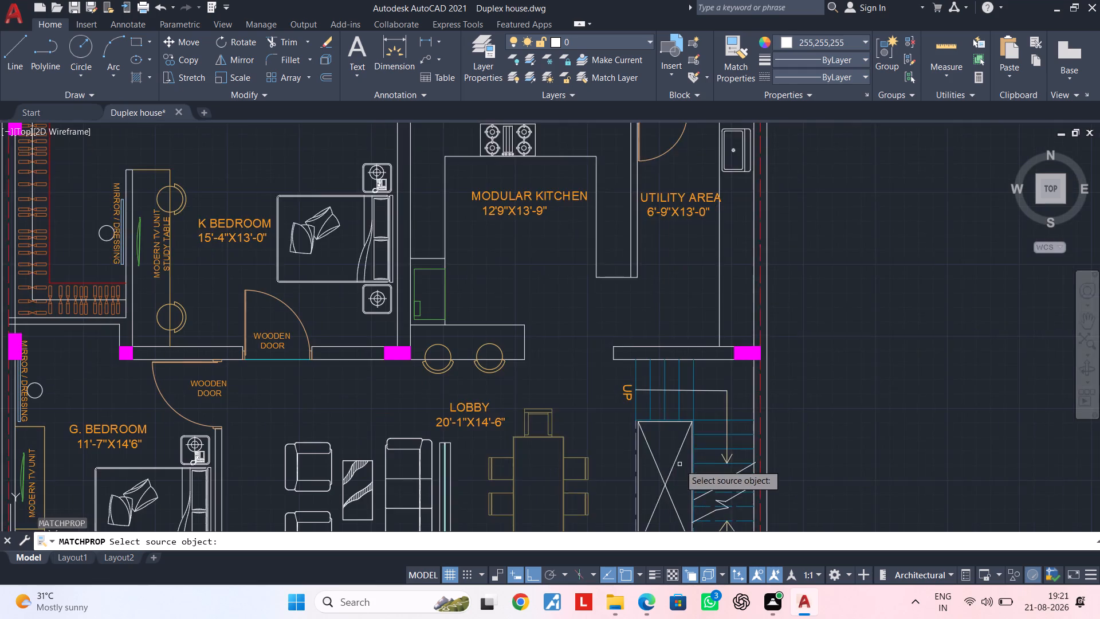
middle_click_drag(679, 450, 686, 300)
scroll(677, 441, "up", 1)
left_click(667, 444)
scroll(562, 279, "down", 1)
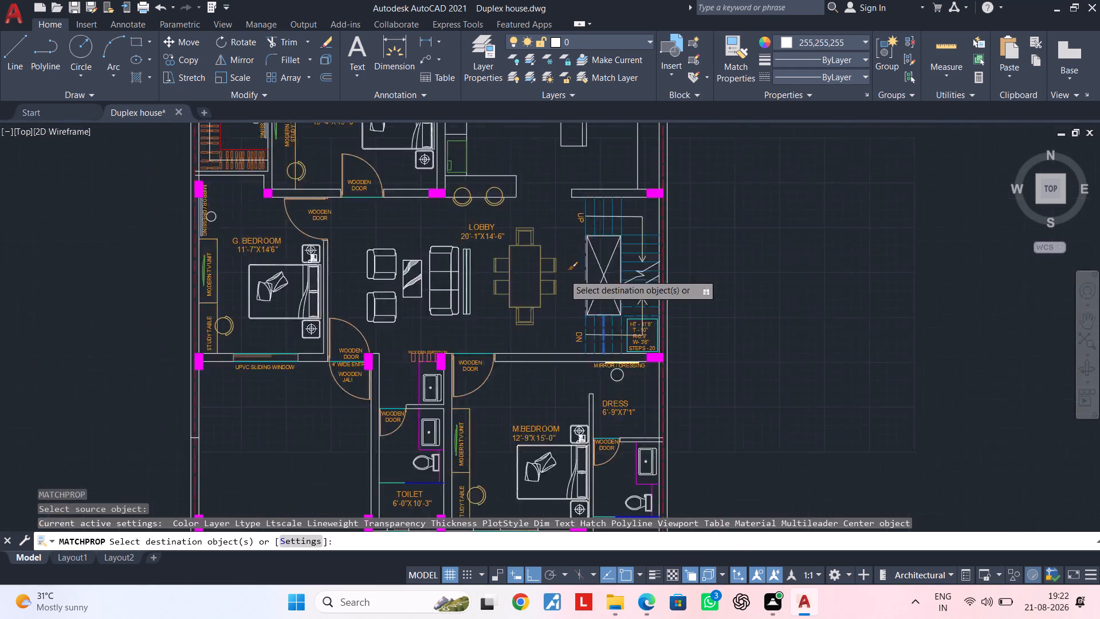
scroll(564, 274, "down", 2)
middle_click_drag(562, 225, 571, 361)
scroll(569, 228, "up", 2)
scroll(463, 260, "up", 2)
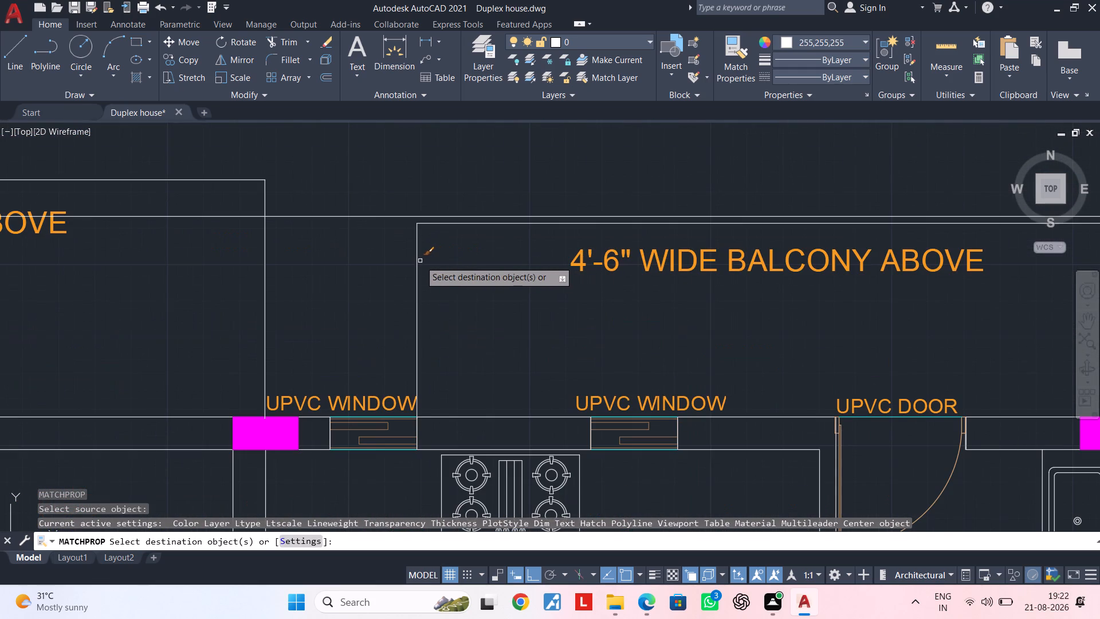
left_click(388, 216)
scroll(389, 233, "down", 2)
middle_click_drag(400, 251, 560, 249)
key("Escape")
key("Escape")
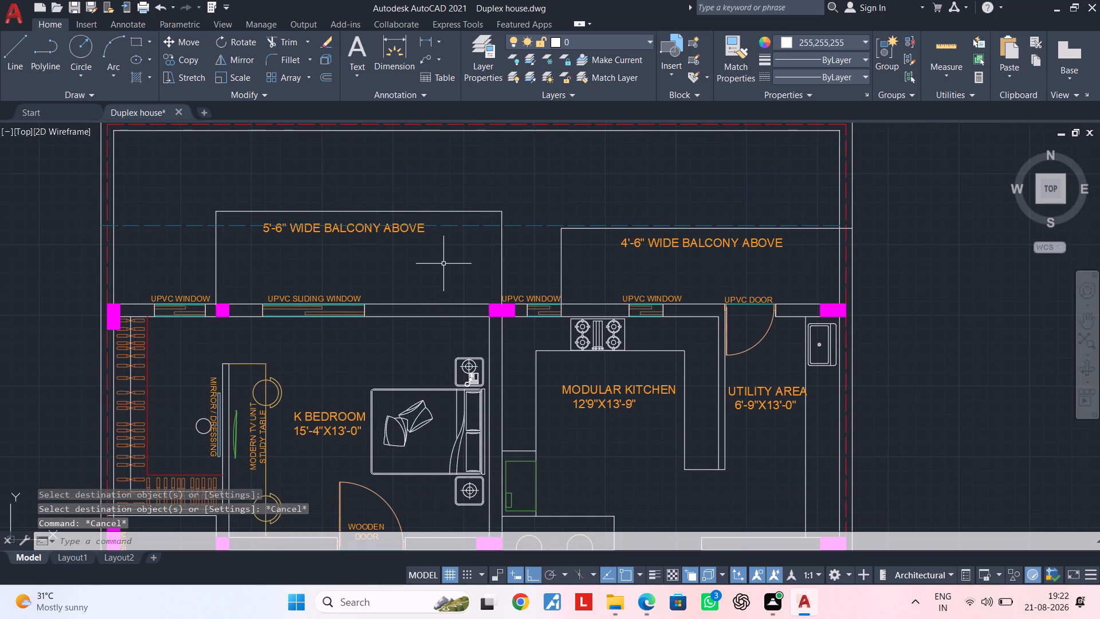
key("Escape")
key("Escape")
Copy the square column beside the UPVC sliding window onto the bedroom-side boundary wall, just above the dashed line.
middle_click_drag(449, 270, 415, 311)
middle_click_drag(386, 309, 470, 309)
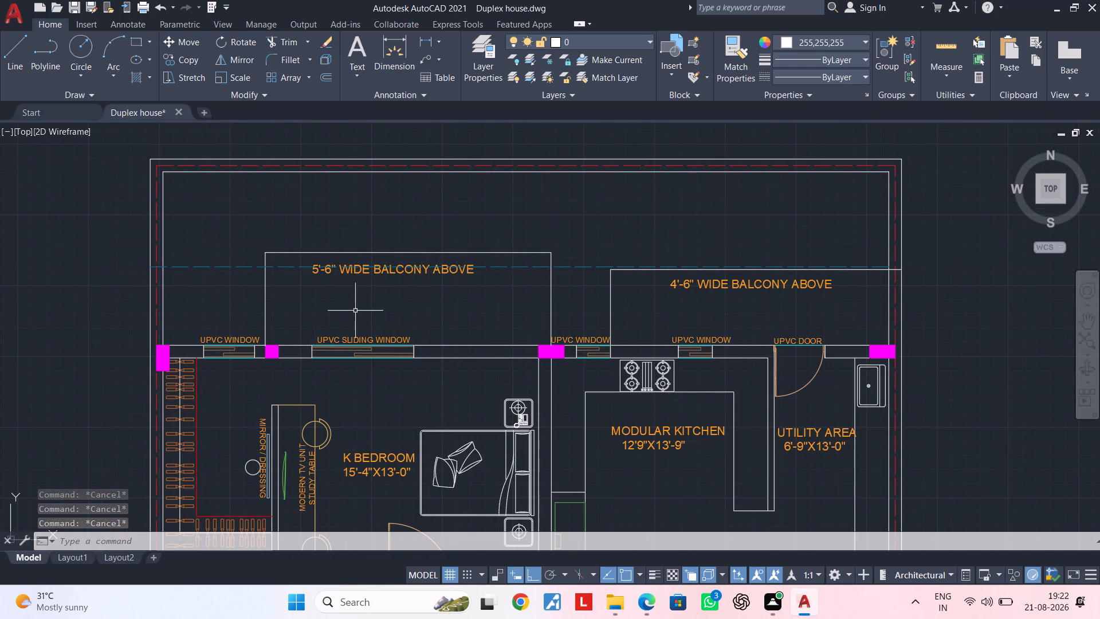
middle_click_drag(213, 289, 247, 288)
scroll(214, 275, "up", 2)
middle_click_drag(214, 277, 282, 275)
key("Escape")
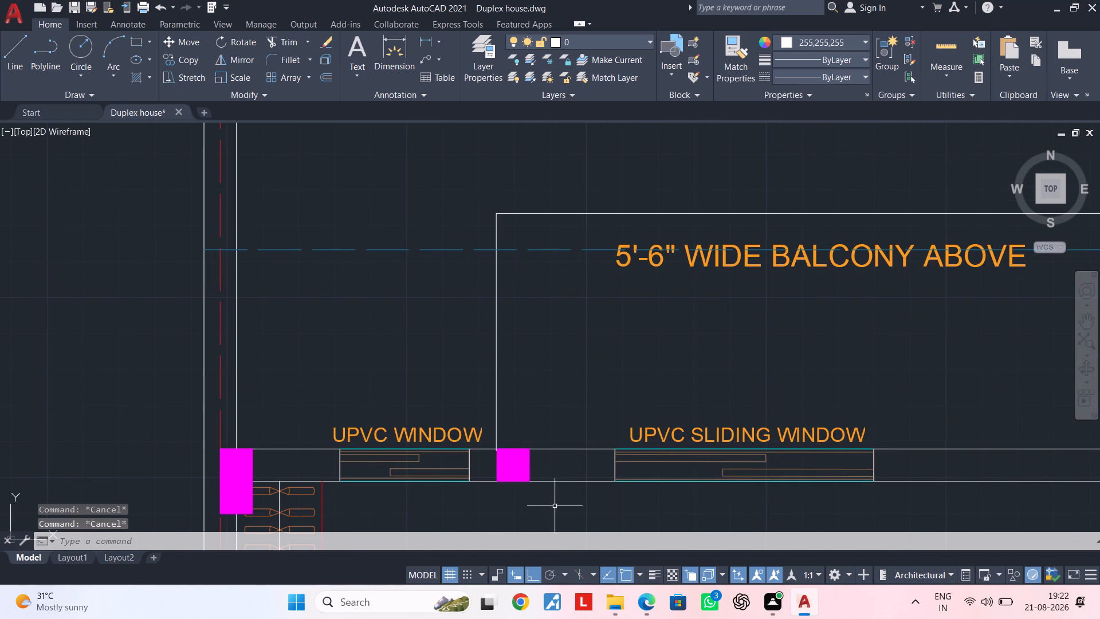
left_click(556, 499)
key("Escape")
left_click(490, 440)
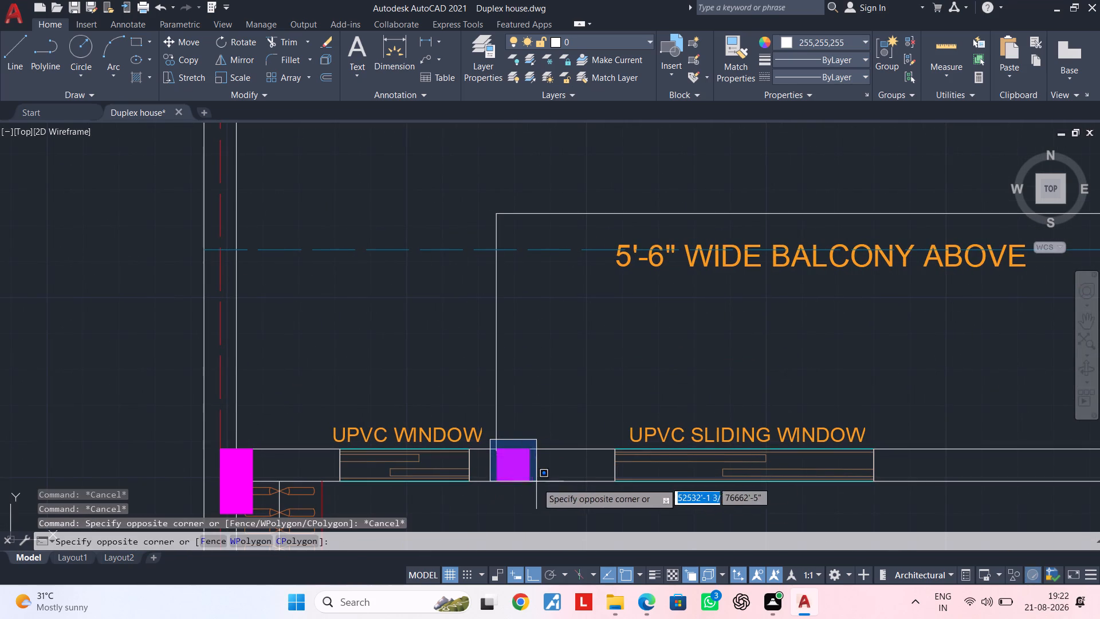
left_click(547, 493)
type("CO")
key("space")
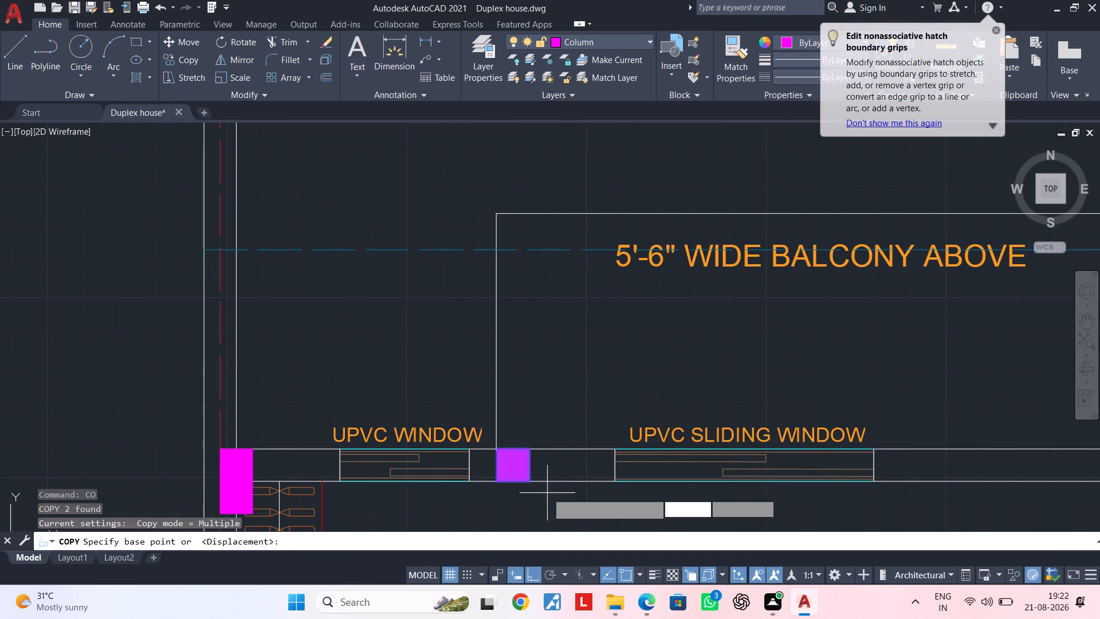
left_click(498, 482)
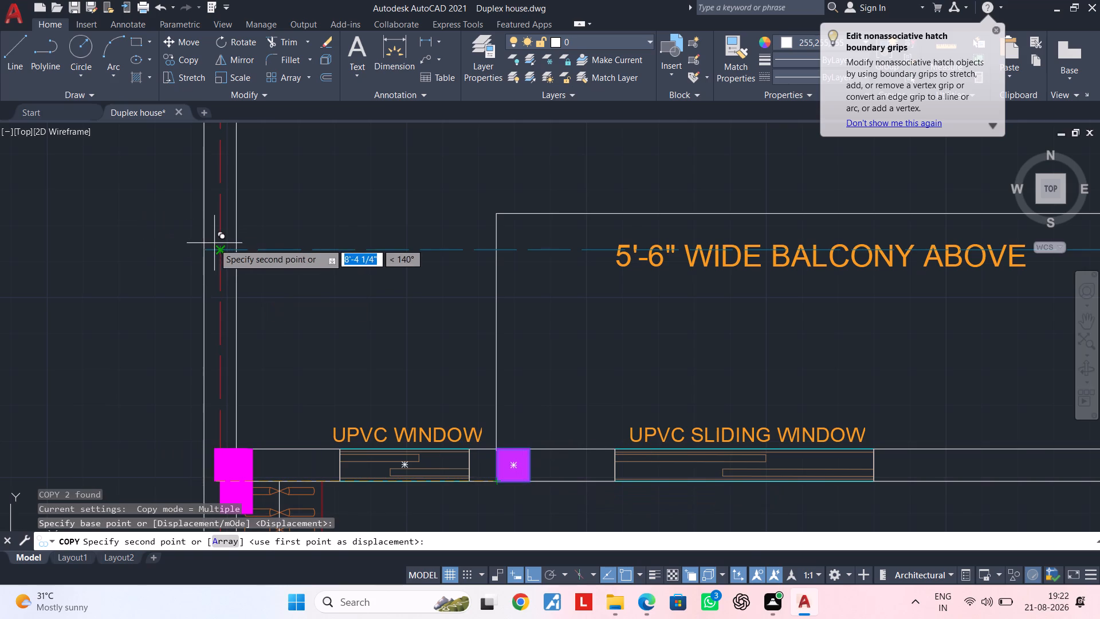
left_click(209, 249)
Place a second copy of the column on the utility-side boundary wall, with its base at the 4'-6" balcony's front line.
scroll(261, 256, "down", 1)
scroll(475, 280, "down", 2)
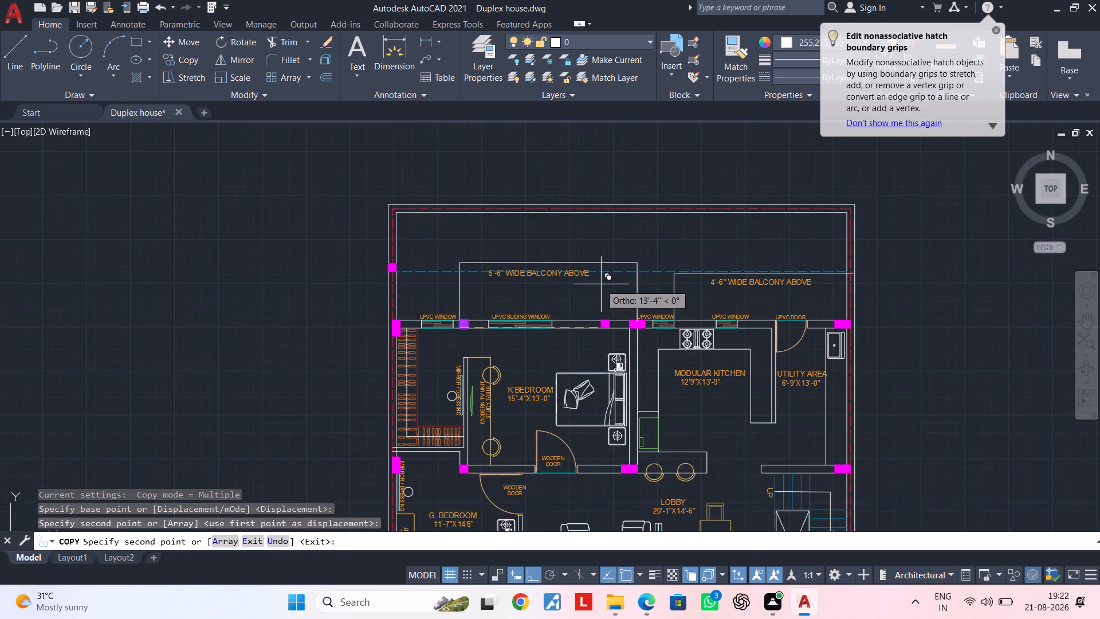
middle_click_drag(601, 284, 45, 290)
scroll(309, 280, "up", 3)
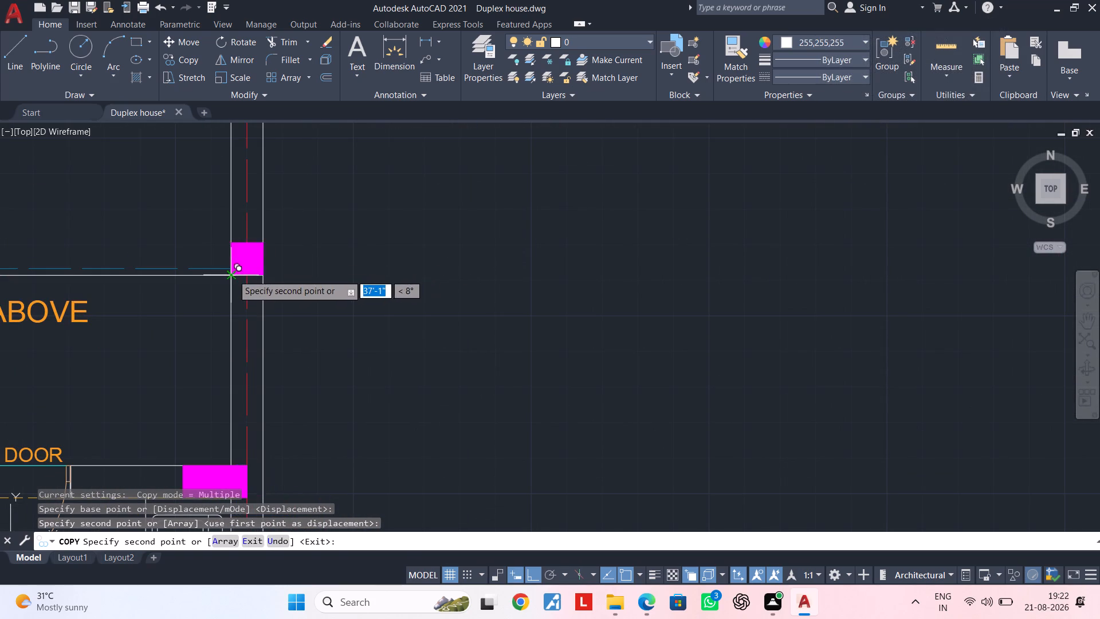
left_click(233, 275)
key("Escape")
scroll(277, 271, "down", 3)
key("Escape")
middle_click_drag(254, 284, 518, 284)
key("Escape")
key("Escape")
key("Escape")
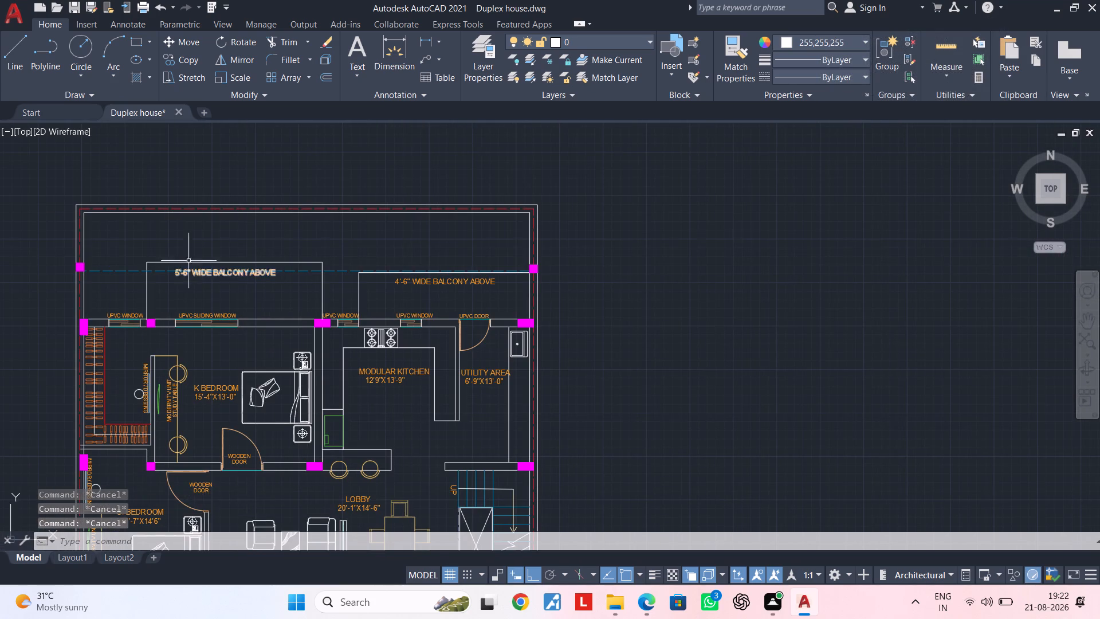
Draw a line across the bedroom-side boundary wall along the top edge of the copied column.
scroll(181, 260, "up", 1)
middle_click_drag(50, 242, 272, 242)
scroll(238, 242, "up", 1)
middle_click_drag(321, 258, 374, 254)
key("Escape")
scroll(374, 254, "up", 1)
key("Escape")
key("Escape")
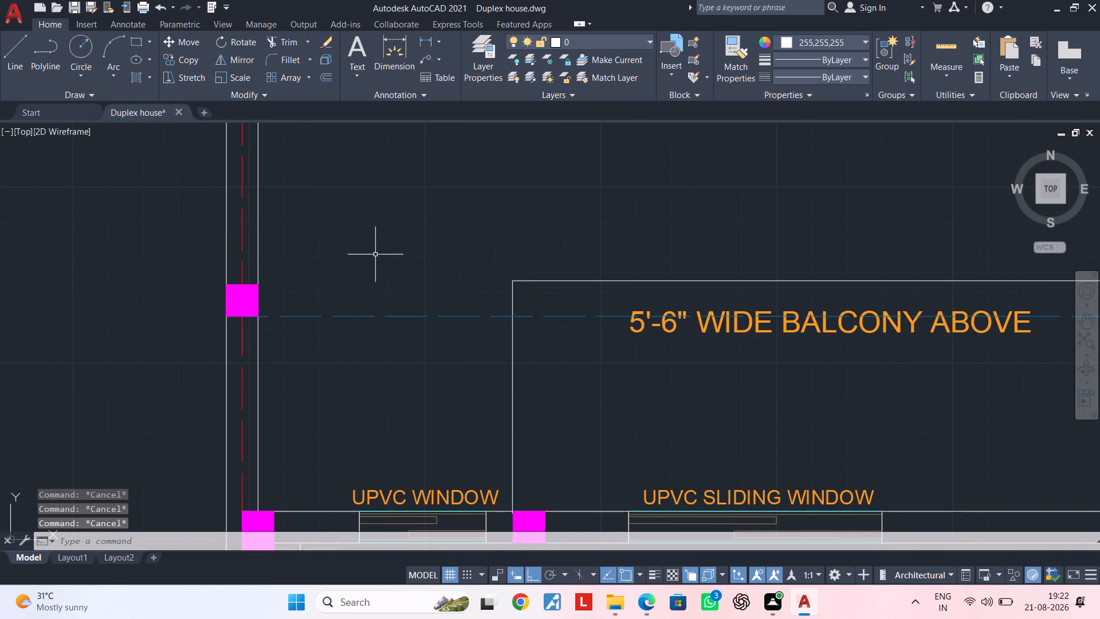
type("L")
key("space")
scroll(244, 276, "up", 2)
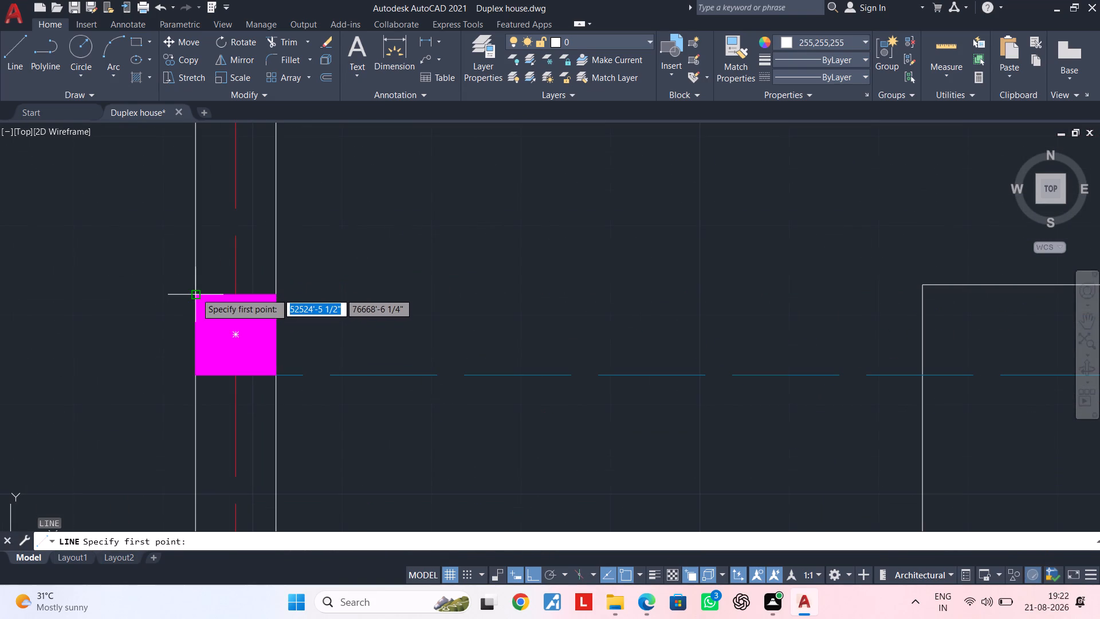
left_click(197, 293)
double_click(275, 293)
key("Escape")
Draw a line across the utility-side boundary wall along the top edge of the copied column.
scroll(486, 292, "down", 3)
middle_click_drag(714, 295, 132, 292)
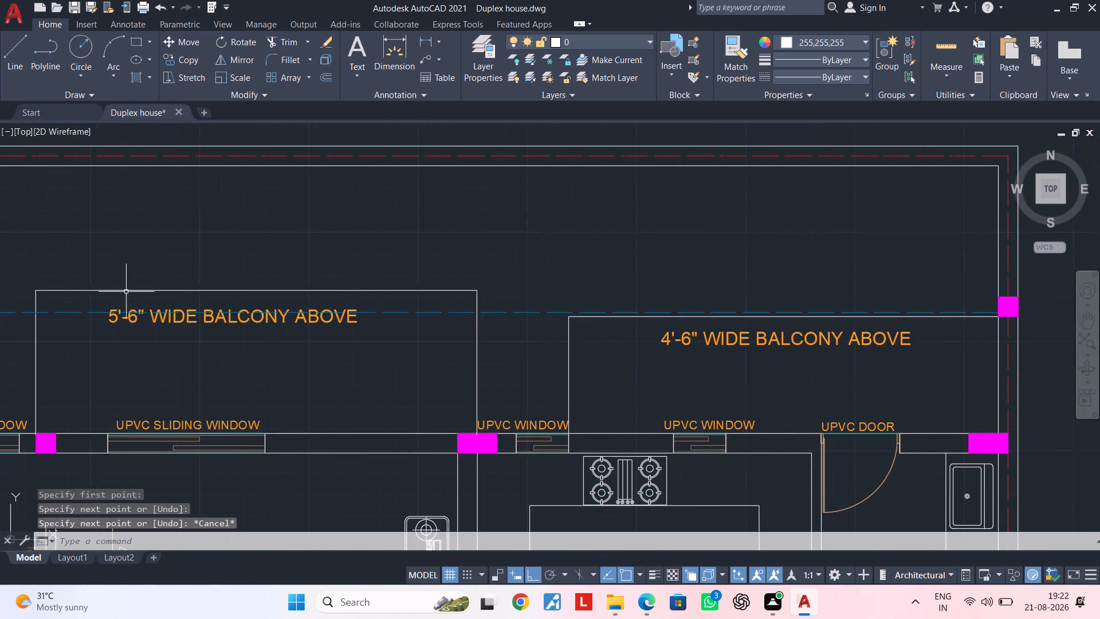
middle_click_drag(846, 285, 263, 285)
scroll(476, 289, "up", 1)
key("space")
scroll(387, 289, "up", 2)
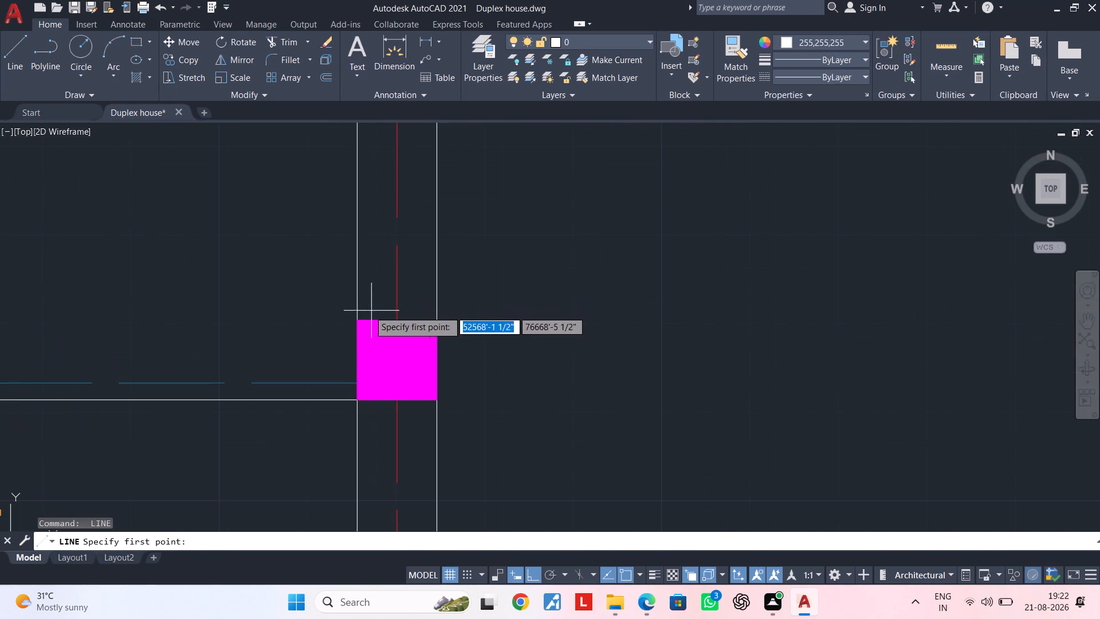
left_click(359, 319)
left_click(434, 320)
key("Escape")
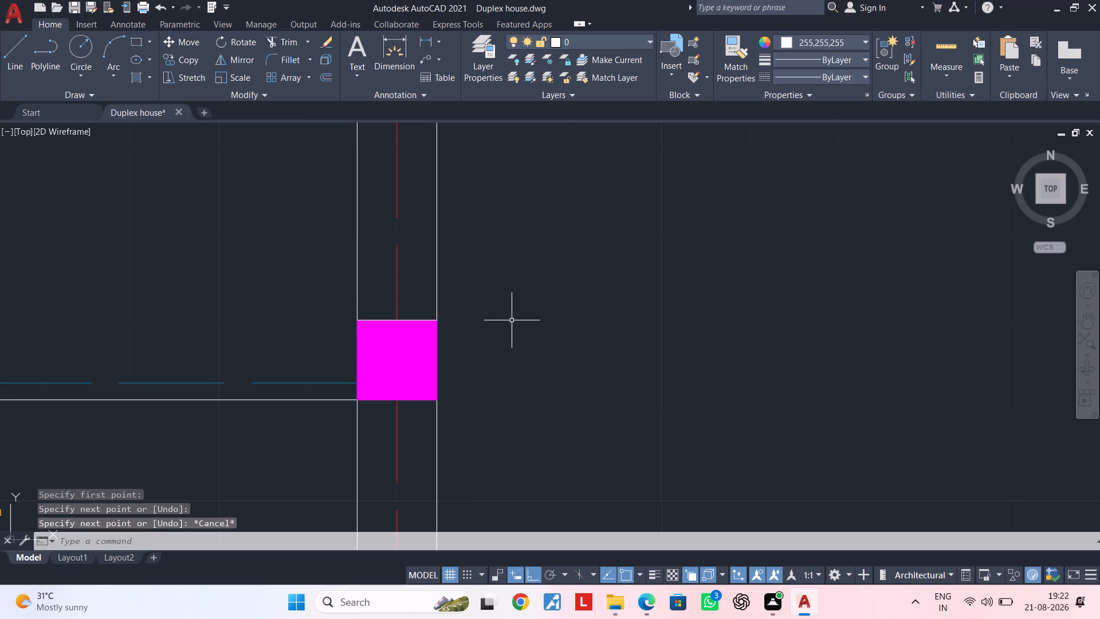
key("Escape")
Trim away both boundary-wall face lines above the new column on the utility side of the 4'-6" balcony.
scroll(510, 321, "down", 3)
middle_click_drag(533, 317, 641, 297)
scroll(643, 297, "up", 1)
key("Escape")
key("Escape")
key("Escape")
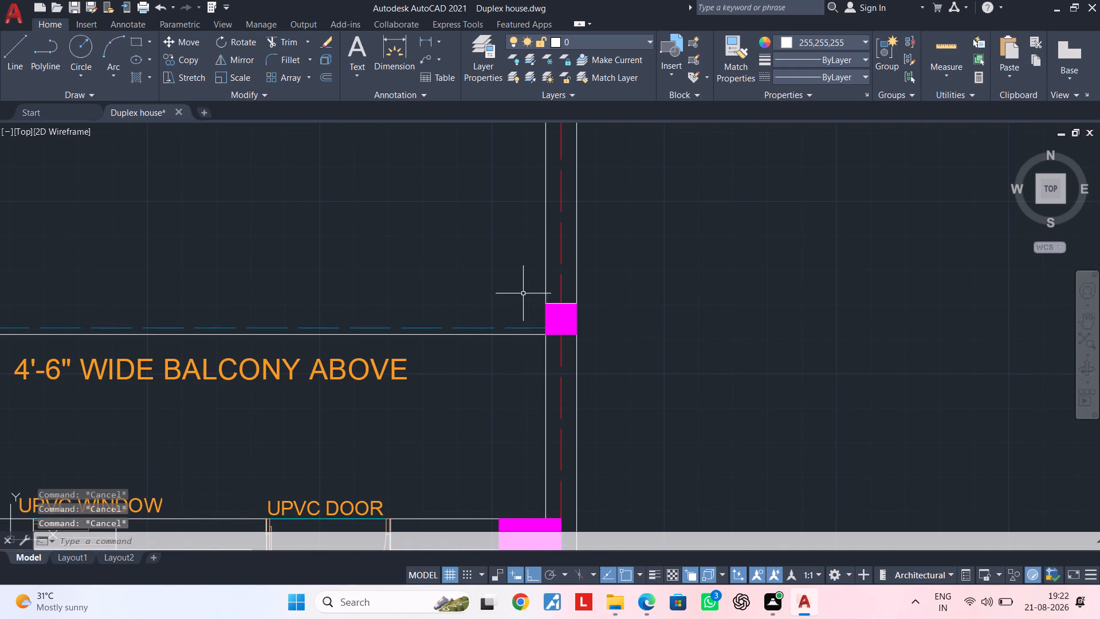
key("Escape")
key("Escape")
key("t")
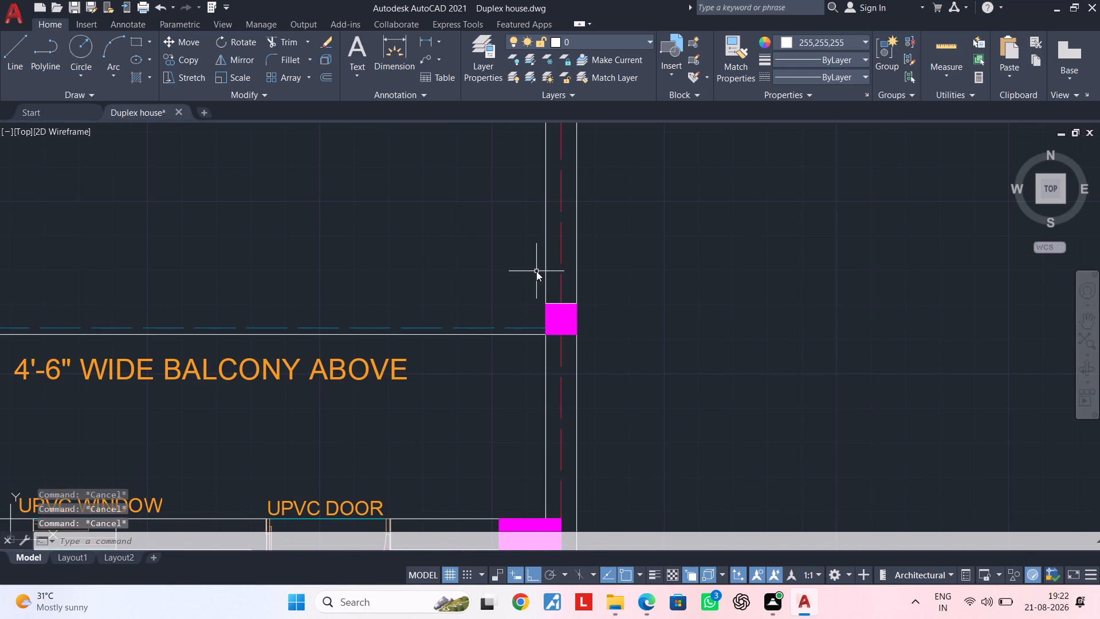
key("r")
key("space")
left_click(544, 261)
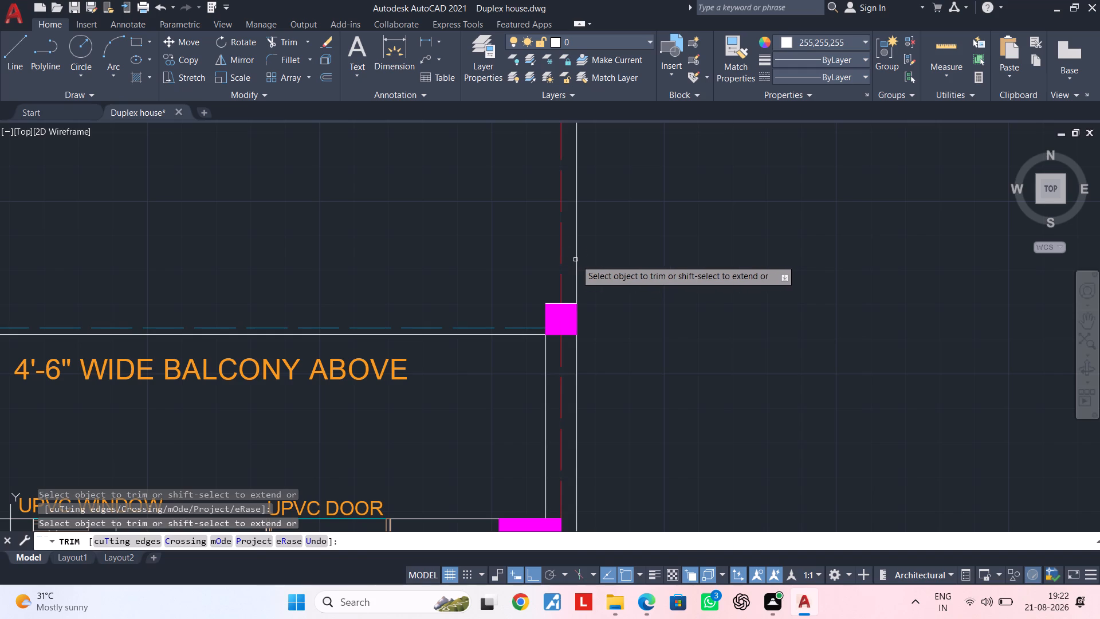
left_click(577, 260)
key("Escape")
key("Escape")
key("Escape")
Trim away both boundary-wall face lines above the new column on the bedroom side of the 5'-6" balcony.
scroll(410, 268, "down", 2)
middle_click_drag(429, 260, 656, 230)
middle_click_drag(492, 225, 615, 217)
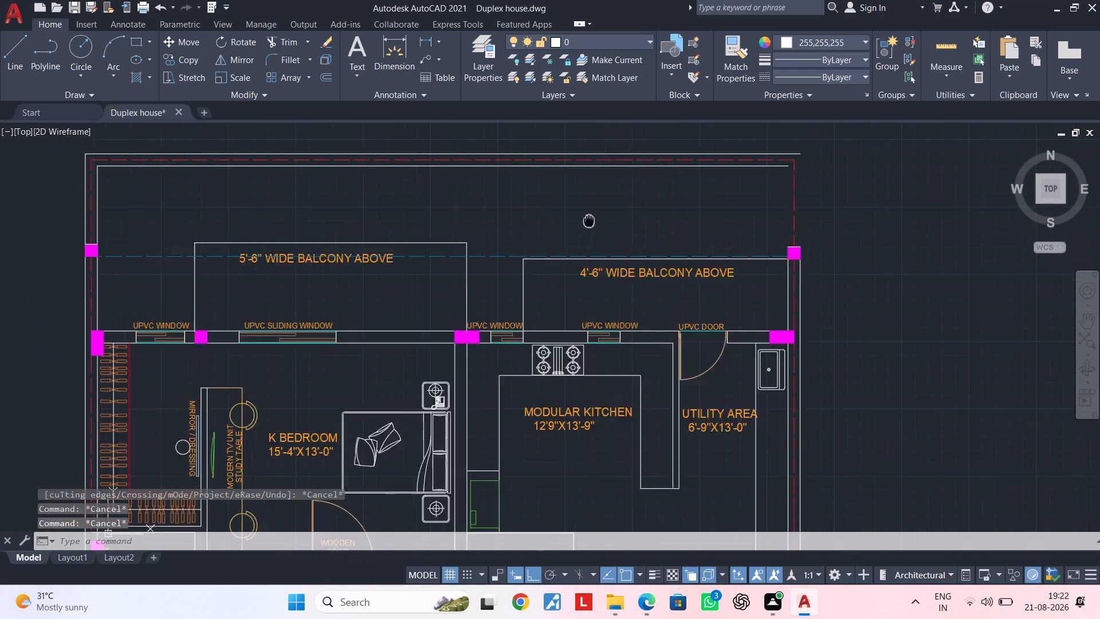
middle_click_drag(615, 217, 720, 212)
middle_click_drag(353, 206, 559, 203)
scroll(424, 205, "up", 1)
key("space")
scroll(473, 209, "up", 2)
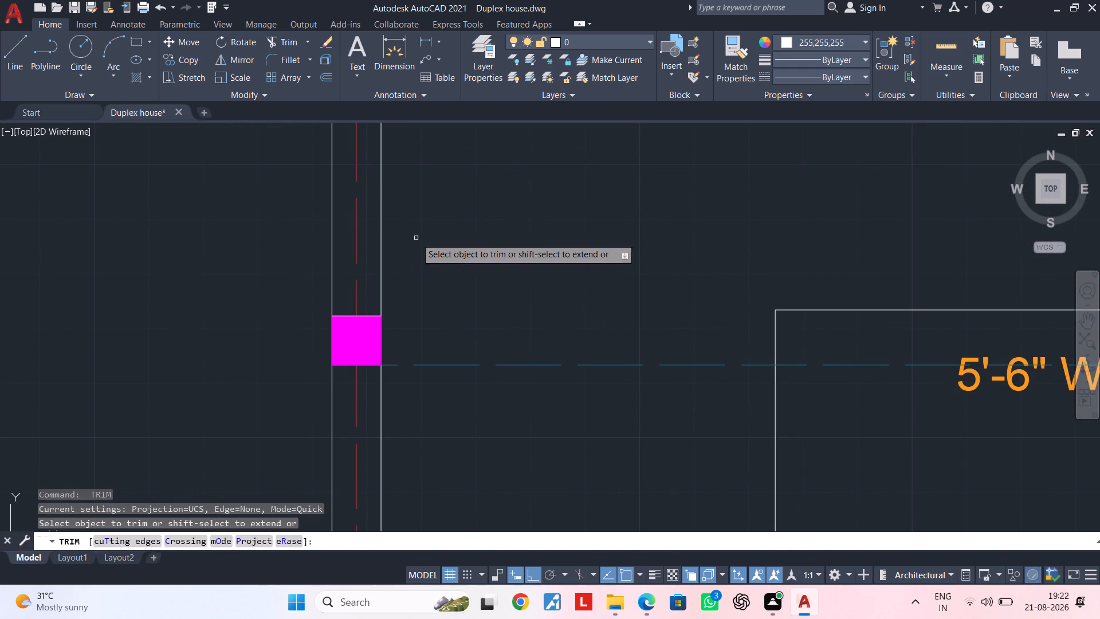
left_click(380, 258)
left_click(329, 265)
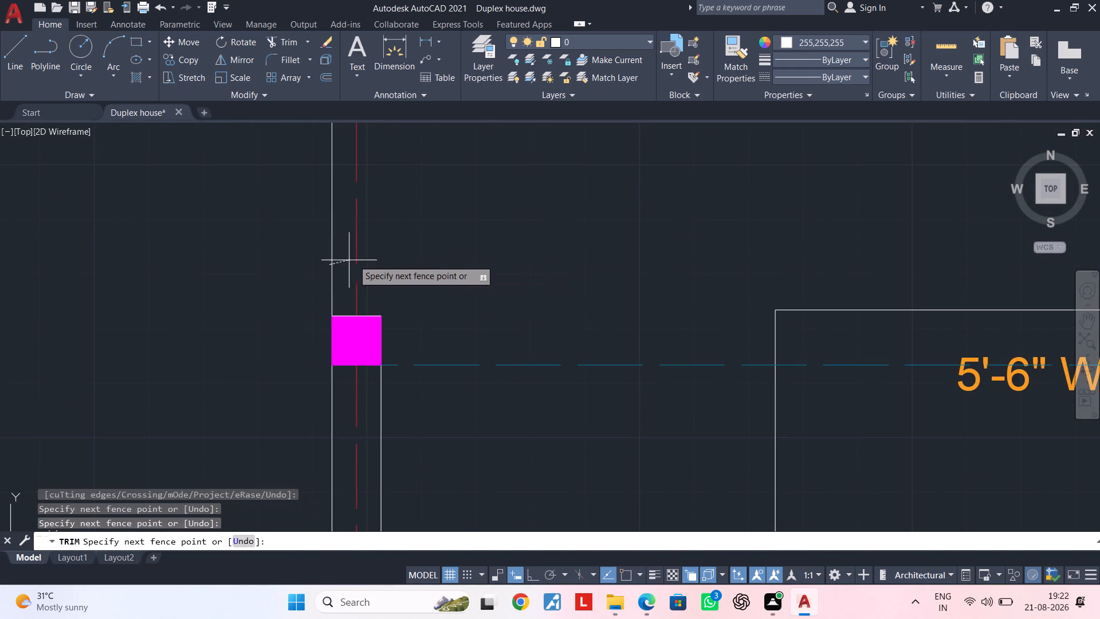
left_click(339, 259)
key("Escape")
scroll(410, 233, "down", 3)
middle_click_drag(426, 224, 408, 276)
key("Escape")
key("Escape")
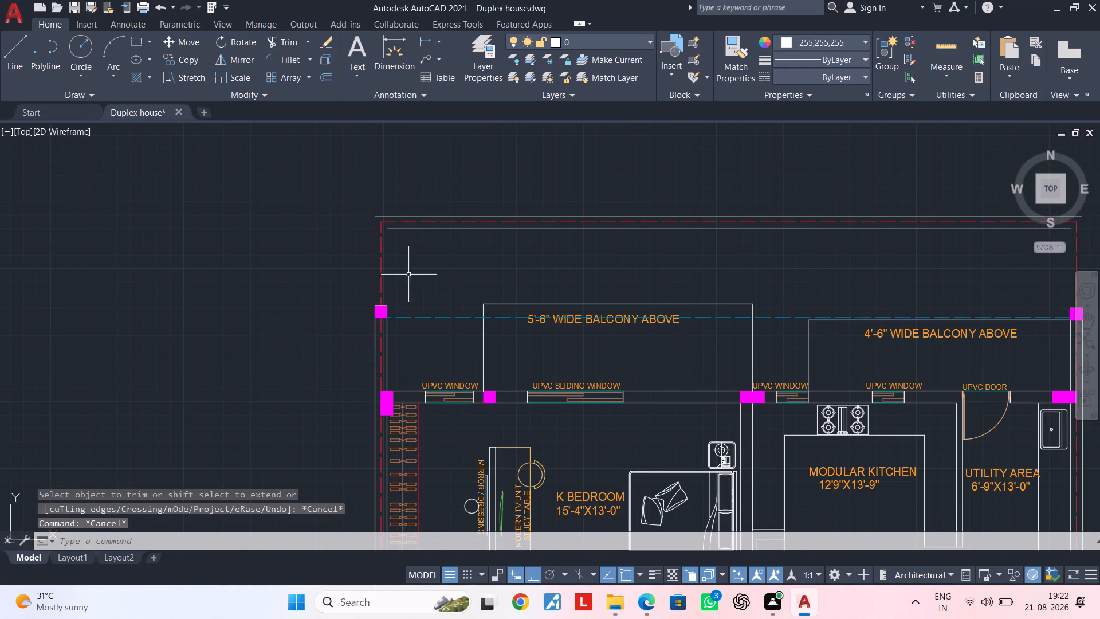
Draw separate outer and inner wall lines from the bedroom-side rear boundary corner down to the top of the new column.
type("L")
key("space")
scroll(374, 216, "up", 2)
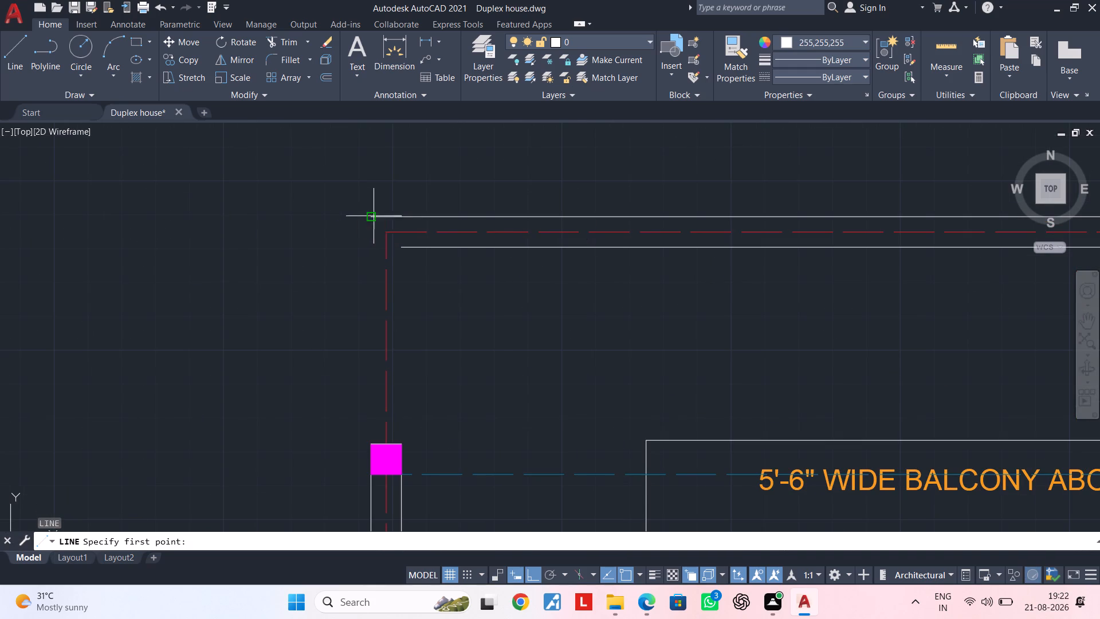
left_click(374, 216)
left_click(371, 444)
key("space")
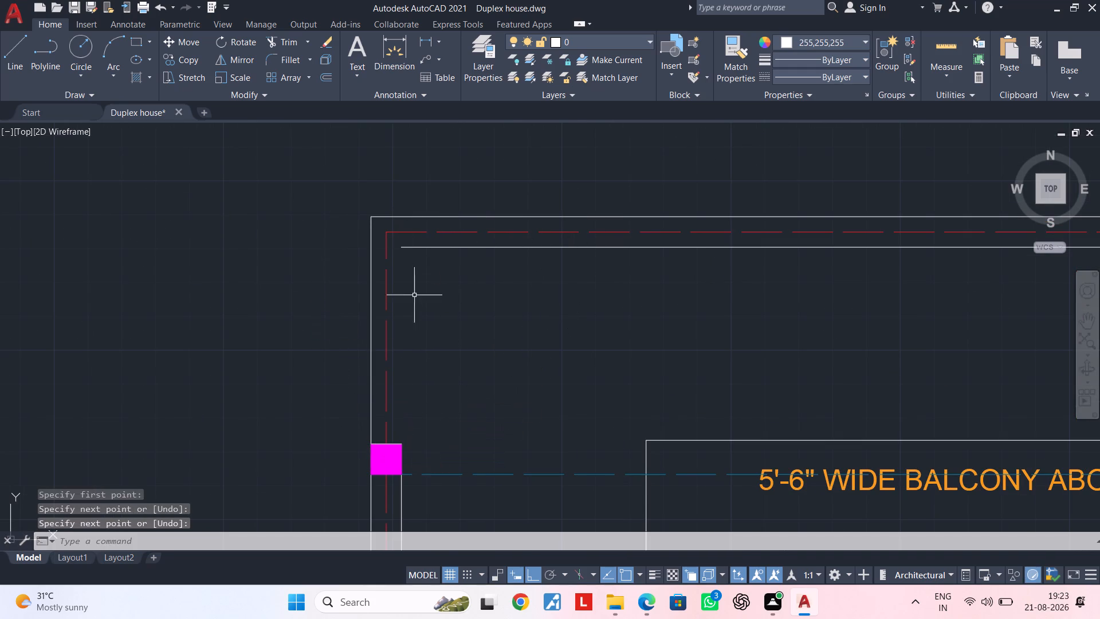
key("space")
left_click(400, 248)
left_click(398, 448)
key("Escape")
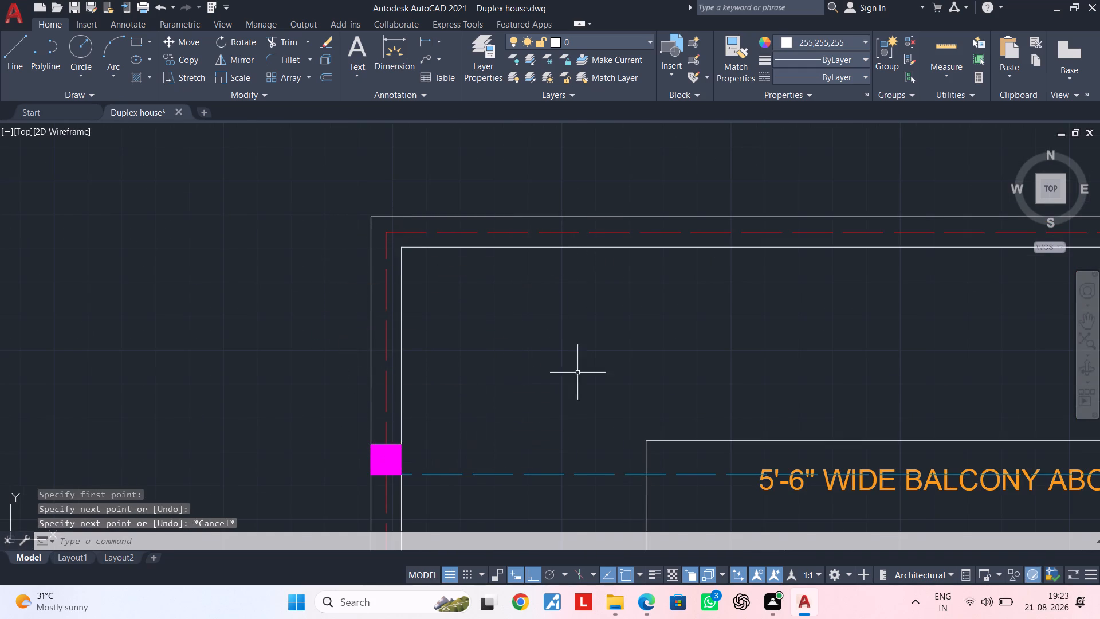
Draw separate inner and outer wall lines from the utility-side rear boundary corner down to the top of the new column.
scroll(716, 349, "down", 2)
middle_click_drag(630, 335, 205, 326)
middle_click_drag(666, 318, 295, 319)
middle_click_drag(474, 319, 325, 321)
key("space")
scroll(359, 303, "up", 2)
left_click(320, 293)
middle_click_drag(304, 401, 299, 280)
scroll(313, 347, "up", 1)
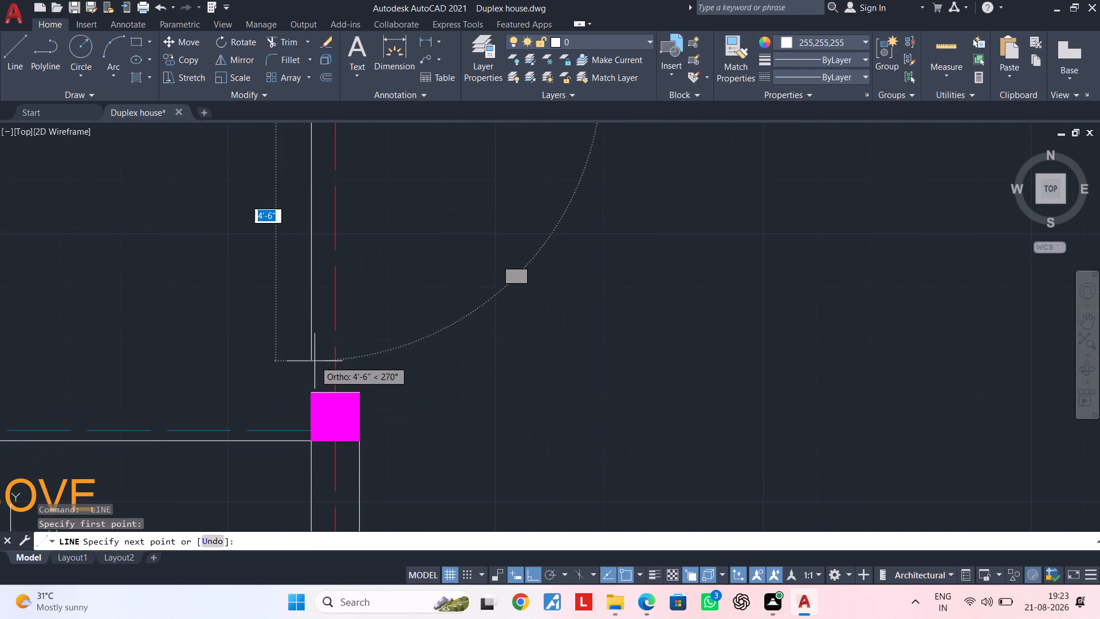
left_click(311, 391)
key("space")
key("space")
middle_click_drag(392, 276, 387, 389)
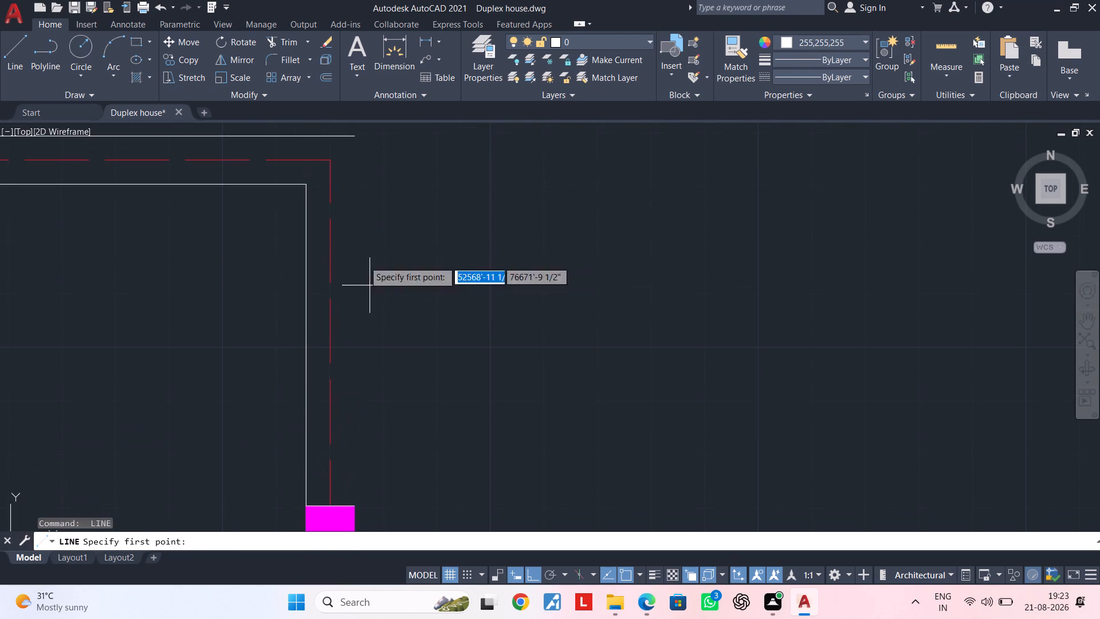
left_click_drag(355, 136, 359, 170)
scroll(356, 405, "down", 1)
middle_click_drag(356, 395, 366, 288)
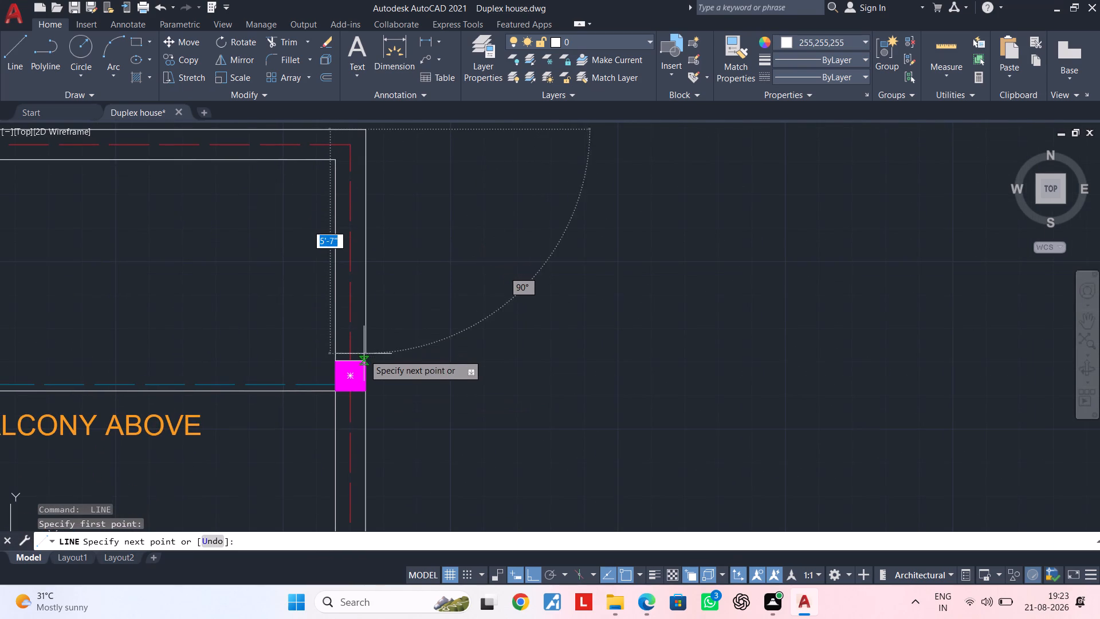
double_click(364, 361)
key("Escape")
Trim away both boundary-wall face lines between the lower cross line near the 6'-9"X11'-0" toilet and the front boundary corner.
scroll(458, 342, "down", 2)
middle_click_drag(463, 342, 639, 288)
middle_click_drag(476, 308, 485, 267)
scroll(476, 308, "down", 1)
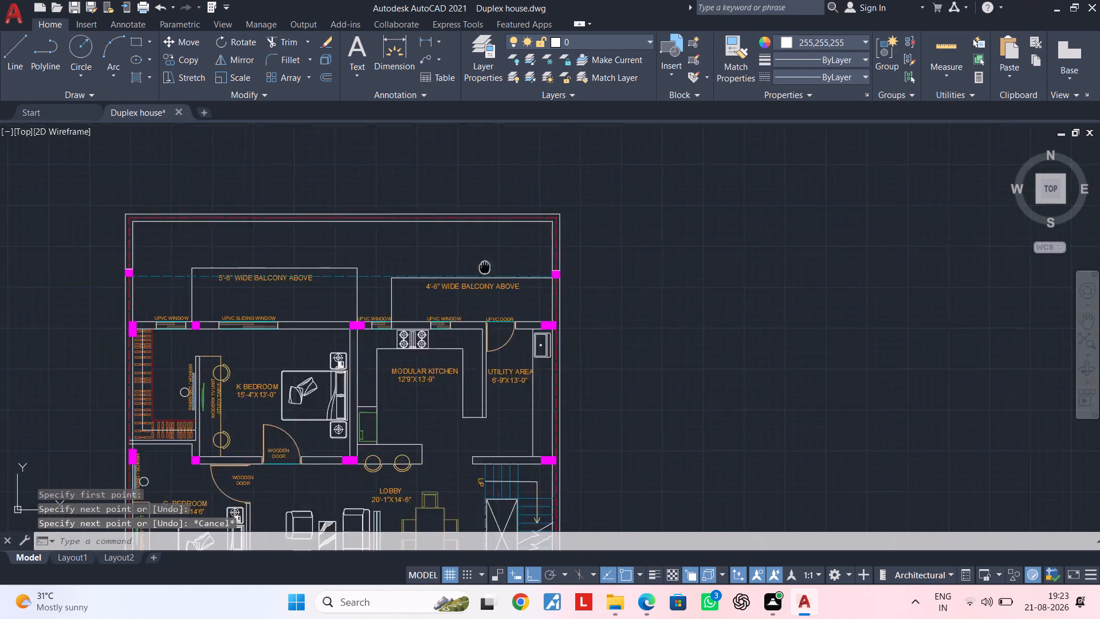
middle_click_drag(485, 267, 497, 200)
middle_click_drag(544, 309, 502, 221)
middle_click_drag(569, 283, 631, 126)
middle_click_drag(637, 346, 642, 216)
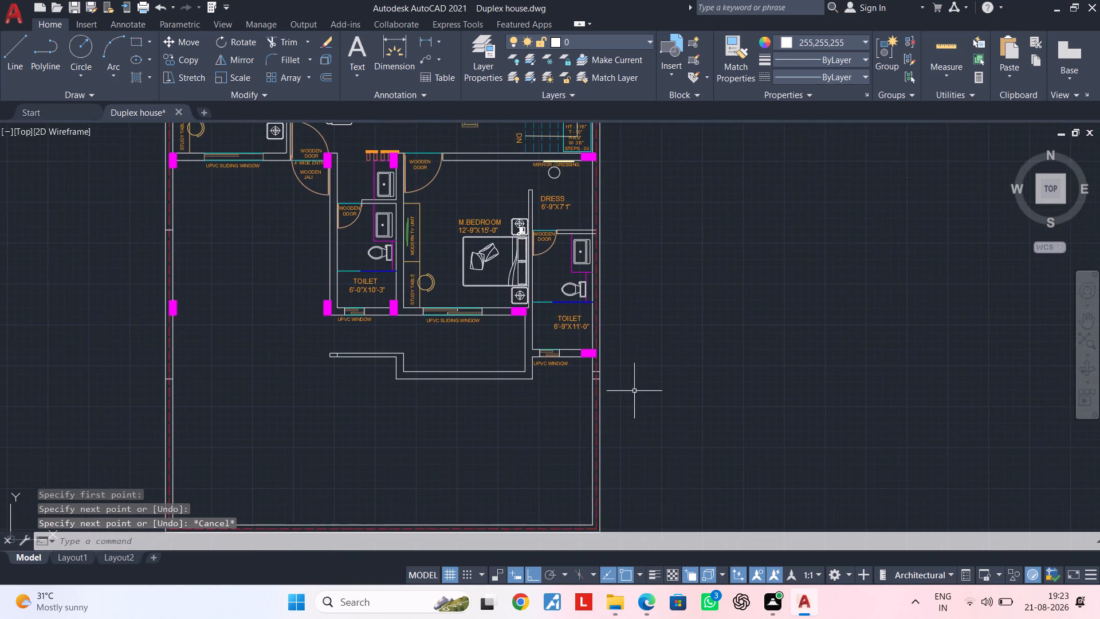
middle_click_drag(620, 414, 632, 323)
scroll(619, 331, "up", 2)
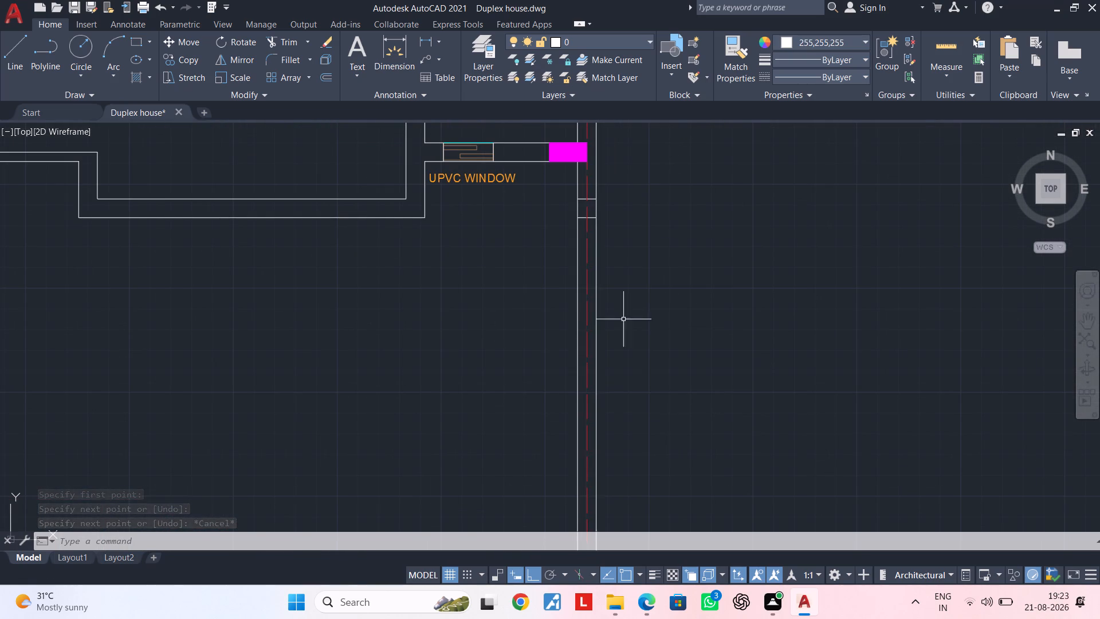
key("Escape")
middle_click_drag(638, 315, 617, 331)
key("Escape")
key("Escape")
type("TR")
key("space")
scroll(587, 301, "up", 1)
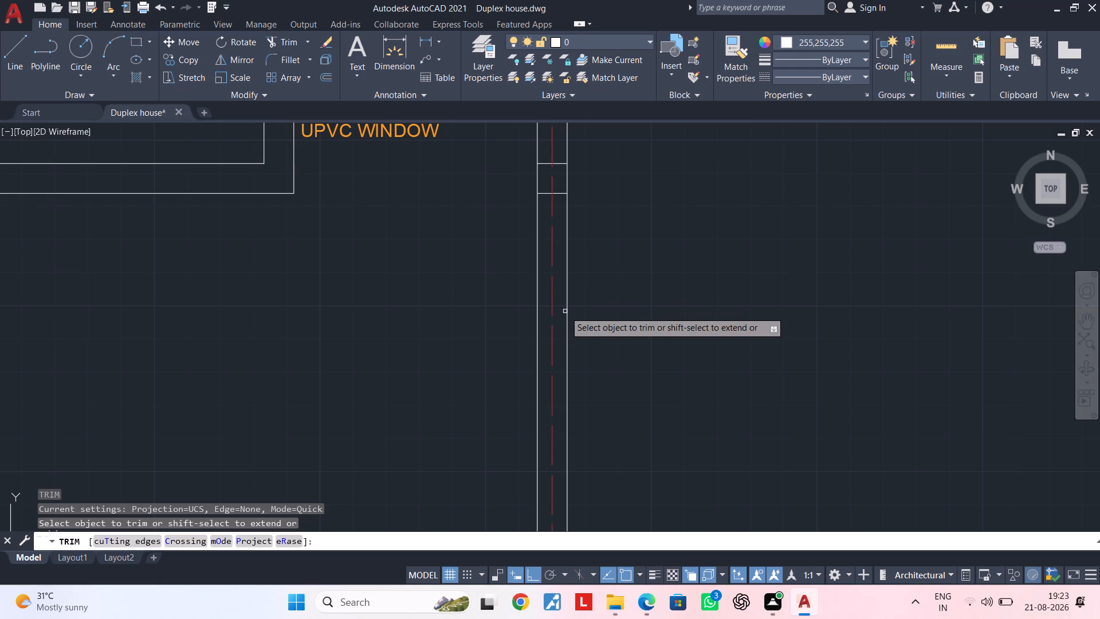
left_click(569, 308)
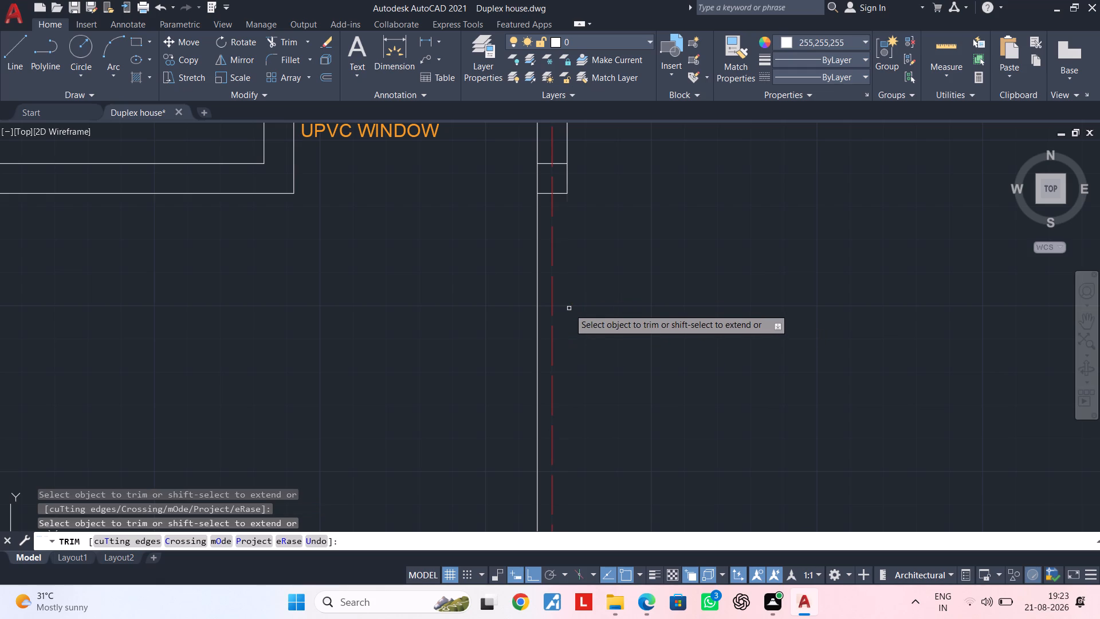
left_click(535, 315)
left_click(540, 315)
key("Escape")
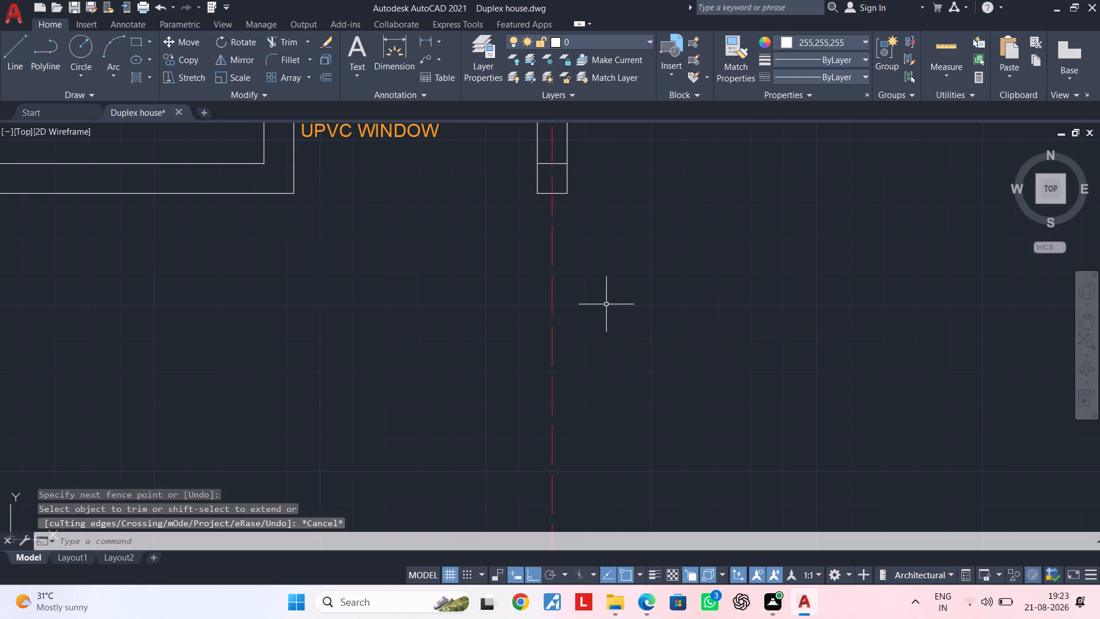
key("Escape")
Draw a new outer wall line from the cross line below the 6'-9"X11'-0" toilet to the front boundary's outer corner.
middle_click_drag(612, 300, 604, 313)
key("space")
key("Escape")
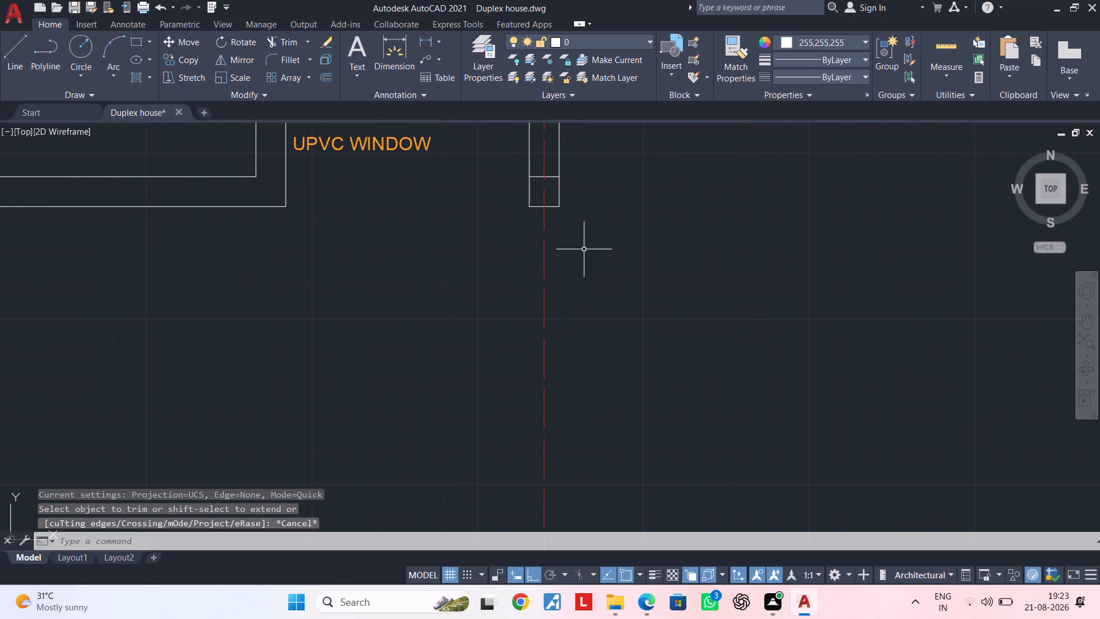
key("space")
key("Escape")
key("Escape")
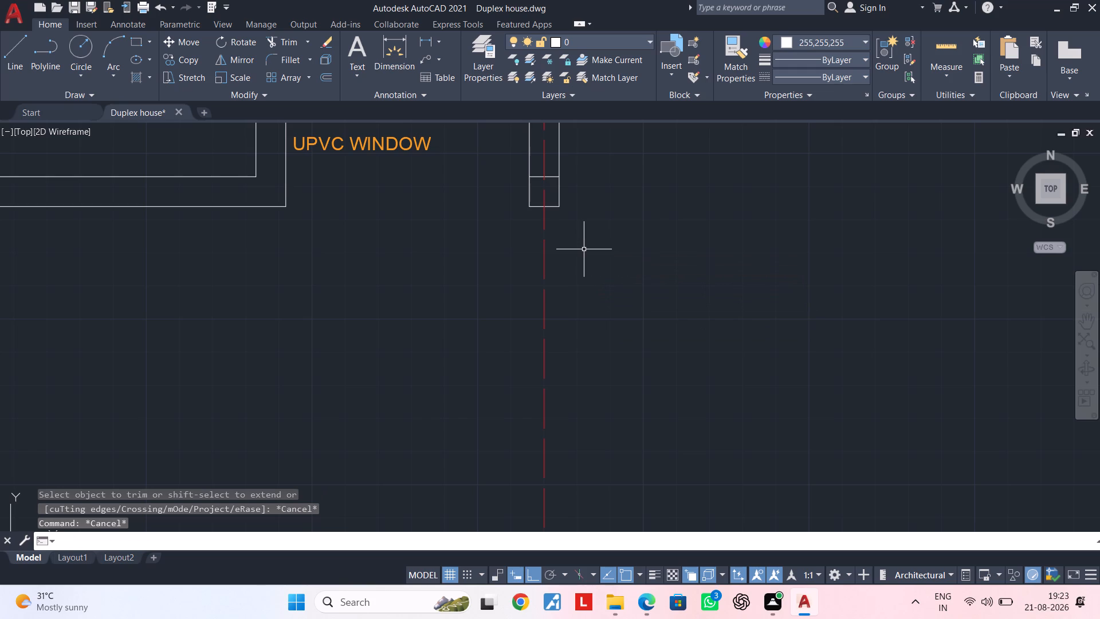
key("l")
key("space")
left_click_drag(559, 206, 560, 214)
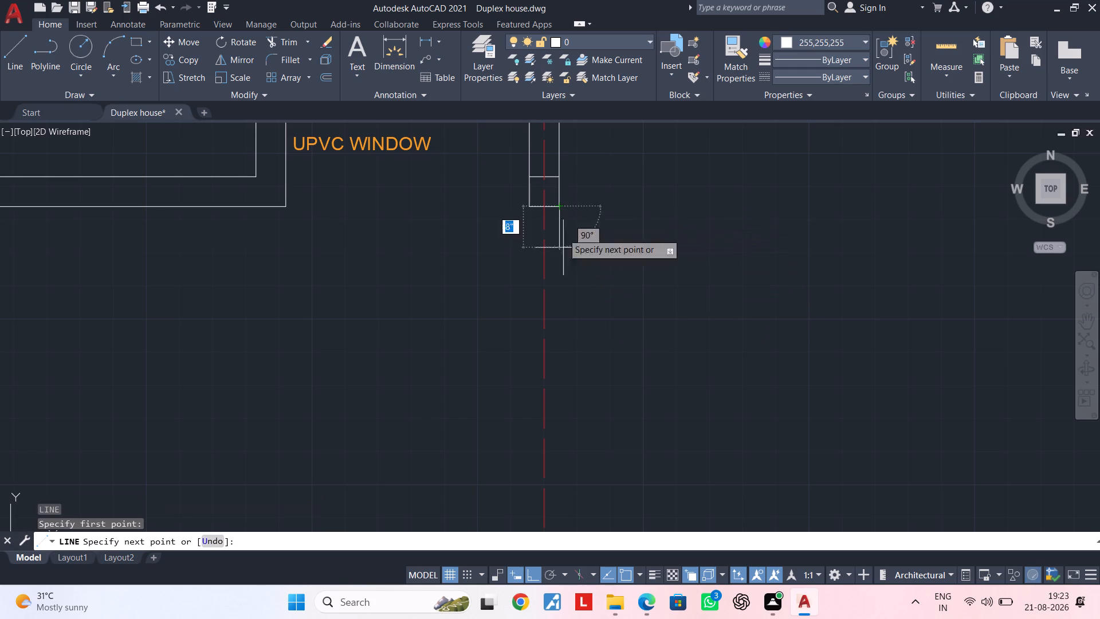
middle_click_drag(573, 429, 581, 236)
scroll(590, 508, "down", 3)
middle_click_drag(598, 436, 604, 348)
scroll(611, 453, "up", 2)
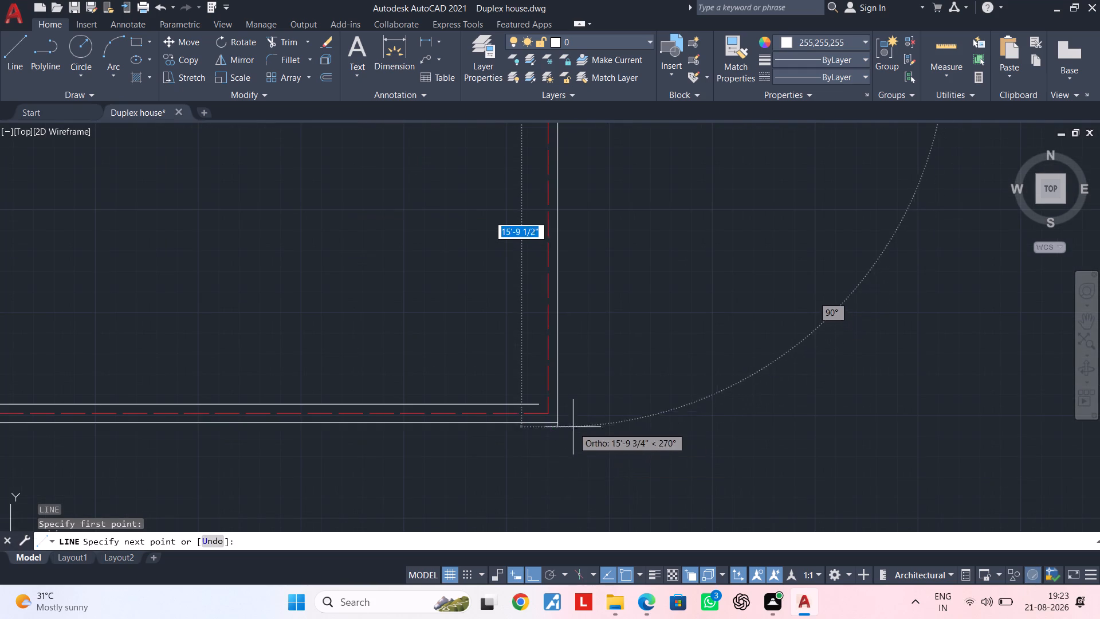
left_click(560, 425)
key("Escape")
Draw a new inner wall line from the front boundary's inner corner up to the cross line below the 6'-9"X11'-0" toilet.
middle_click_drag(607, 403, 608, 484)
key("space")
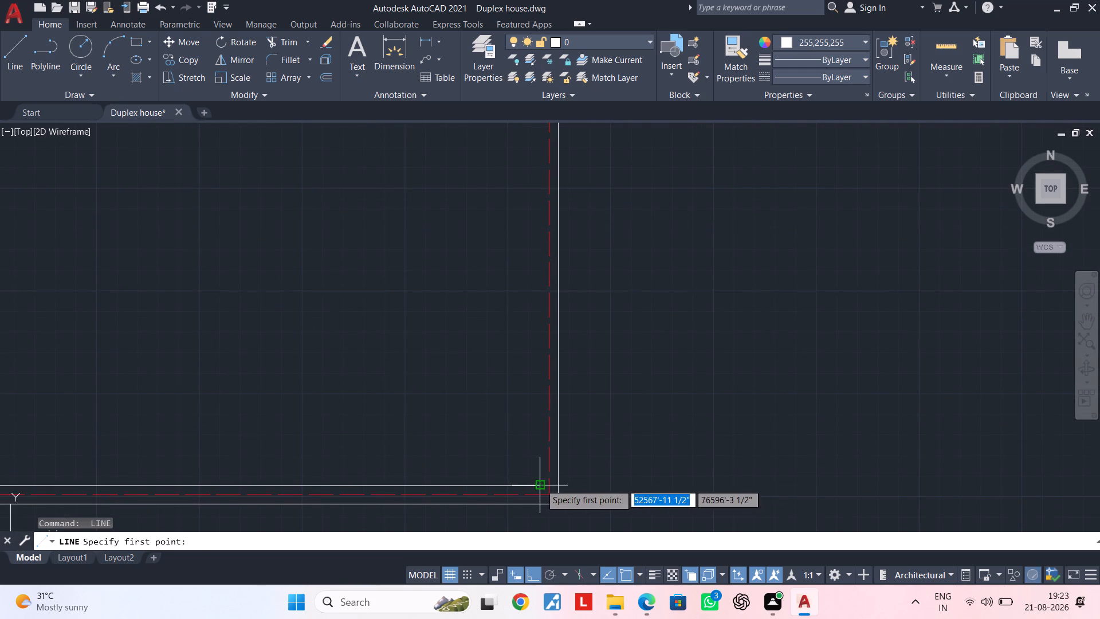
left_click(540, 484)
scroll(523, 296, "down", 1)
middle_click_drag(523, 296, 500, 555)
middle_click_drag(509, 395, 493, 585)
middle_click_drag(511, 534, 513, 523)
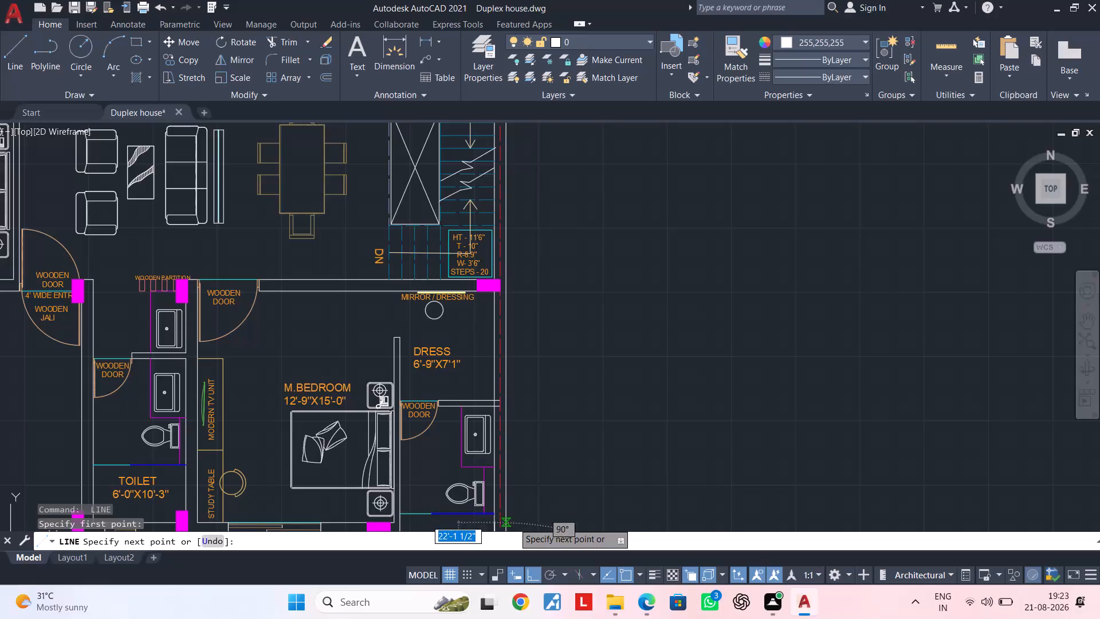
middle_click_drag(513, 523, 522, 429)
scroll(529, 438, "down", 2)
middle_click_drag(529, 437, 558, 279)
scroll(537, 386, "up", 2)
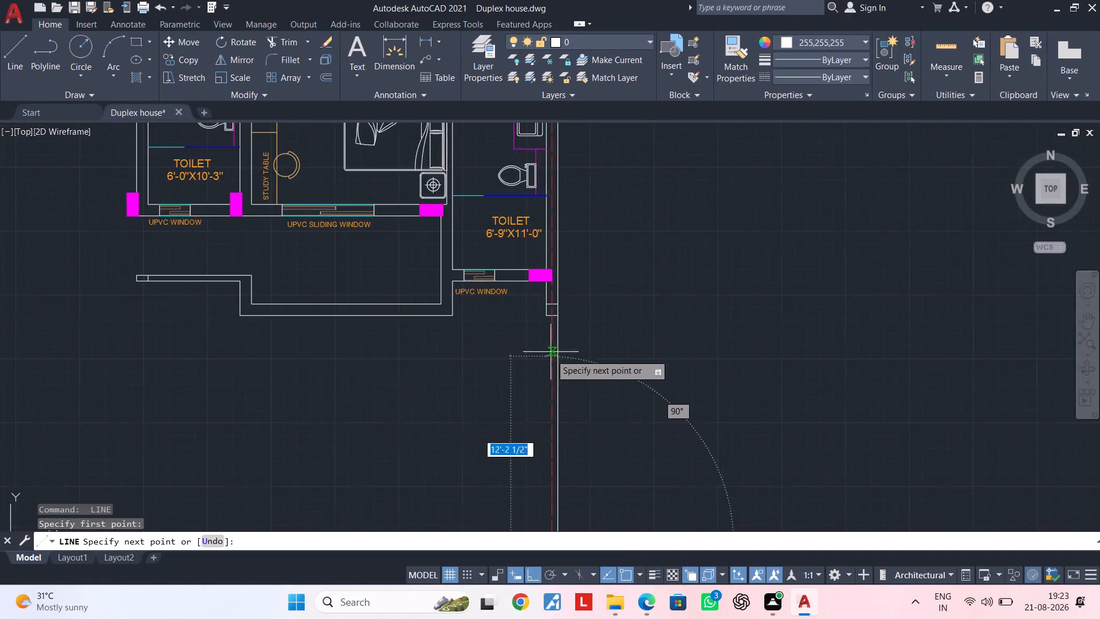
scroll(551, 351, "up", 2)
left_click(540, 267)
key("Escape")
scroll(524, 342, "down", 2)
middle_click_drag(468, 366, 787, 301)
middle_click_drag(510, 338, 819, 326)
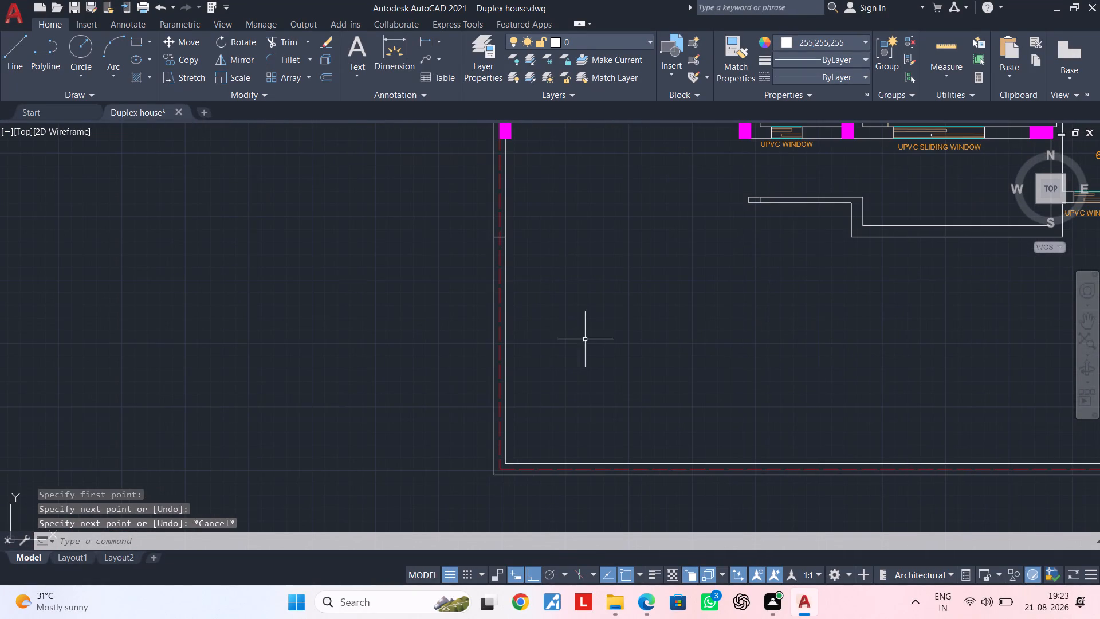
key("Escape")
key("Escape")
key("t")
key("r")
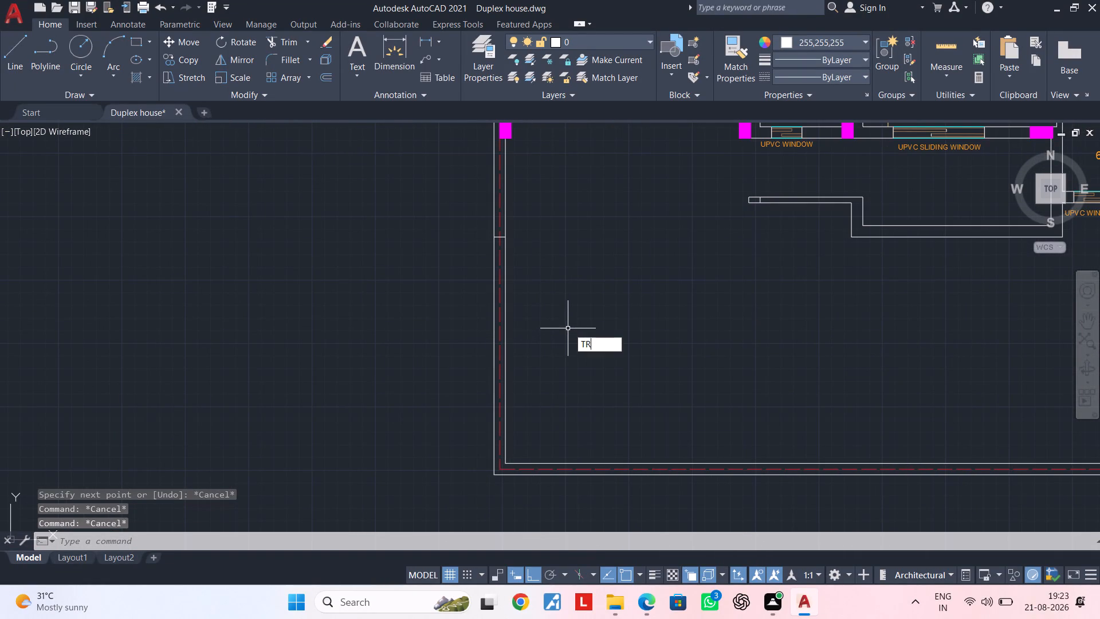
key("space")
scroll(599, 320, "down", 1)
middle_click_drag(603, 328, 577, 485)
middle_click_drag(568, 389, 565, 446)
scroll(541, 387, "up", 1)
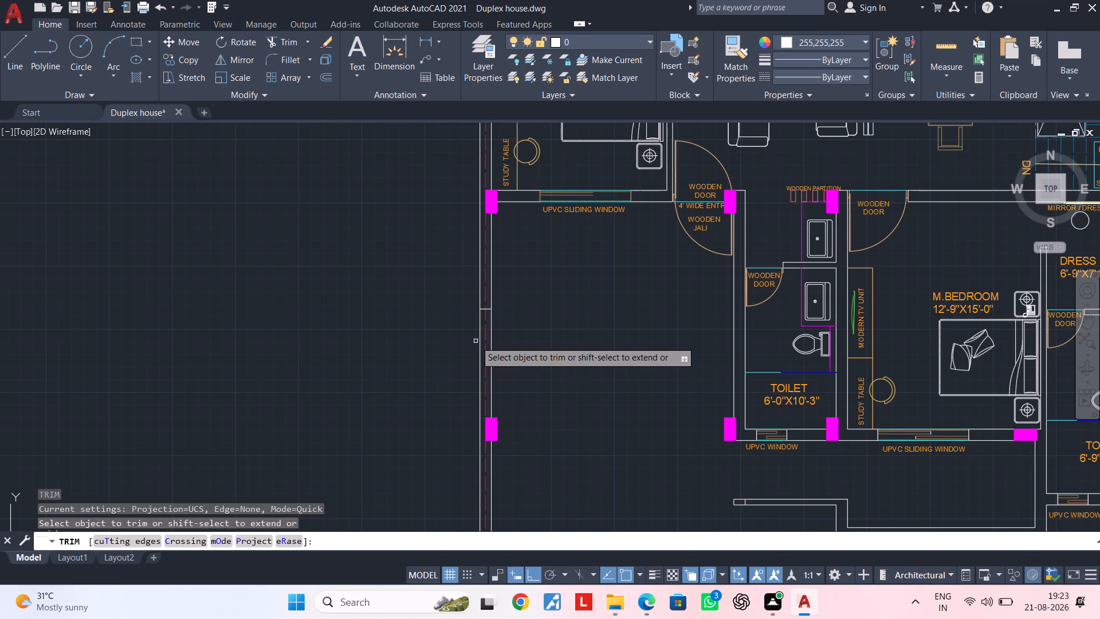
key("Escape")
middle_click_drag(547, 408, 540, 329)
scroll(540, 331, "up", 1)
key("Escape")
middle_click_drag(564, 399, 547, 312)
Review the floor plan from the front boundary wall through the bedrooms and lobby to the kitchen.
scroll(557, 324, "down", 1)
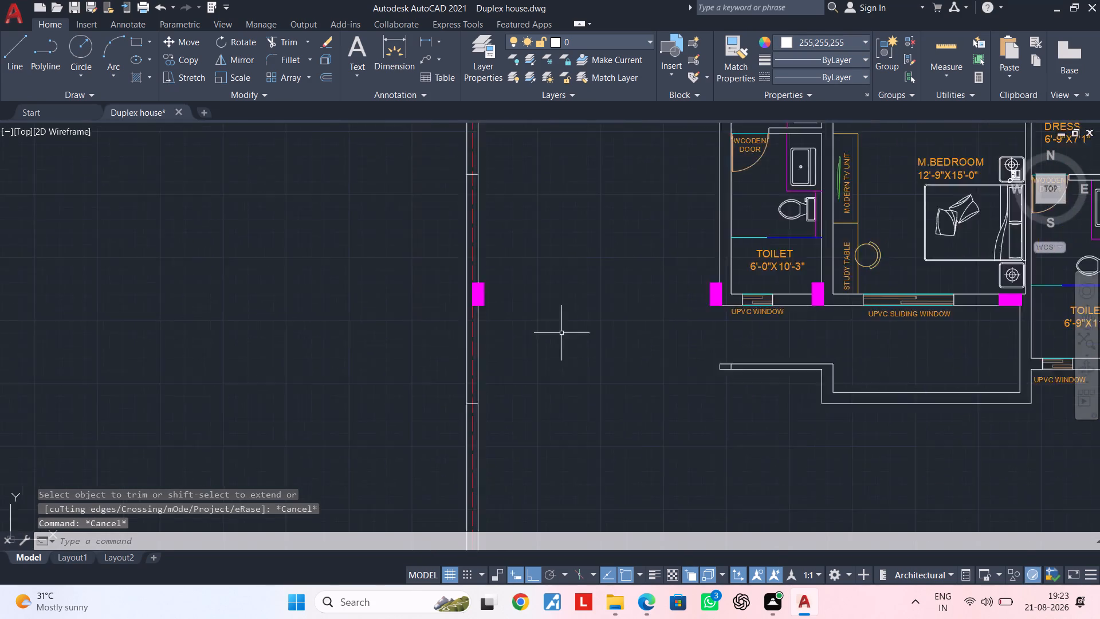
scroll(561, 334, "down", 1)
middle_click_drag(561, 334, 520, 358)
key("Escape")
key("Escape")
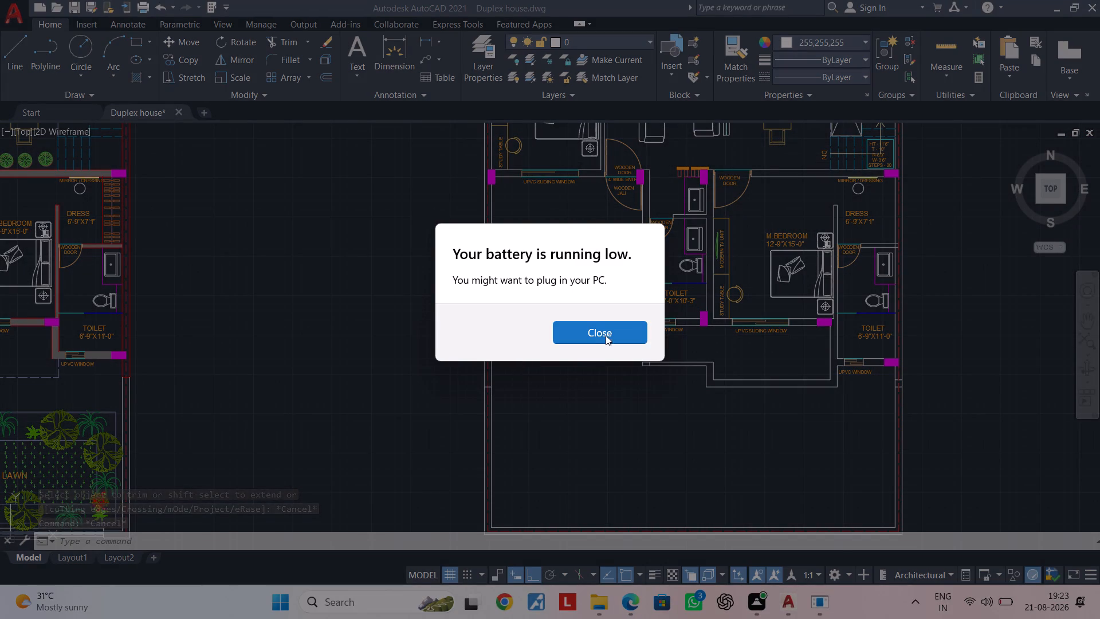
scroll(620, 355, "down", 1)
middle_click_drag(620, 356, 509, 430)
scroll(530, 315, "up", 3)
middle_click_drag(542, 323, 595, 289)
scroll(593, 289, "down", 1)
middle_click_drag(593, 289, 510, 373)
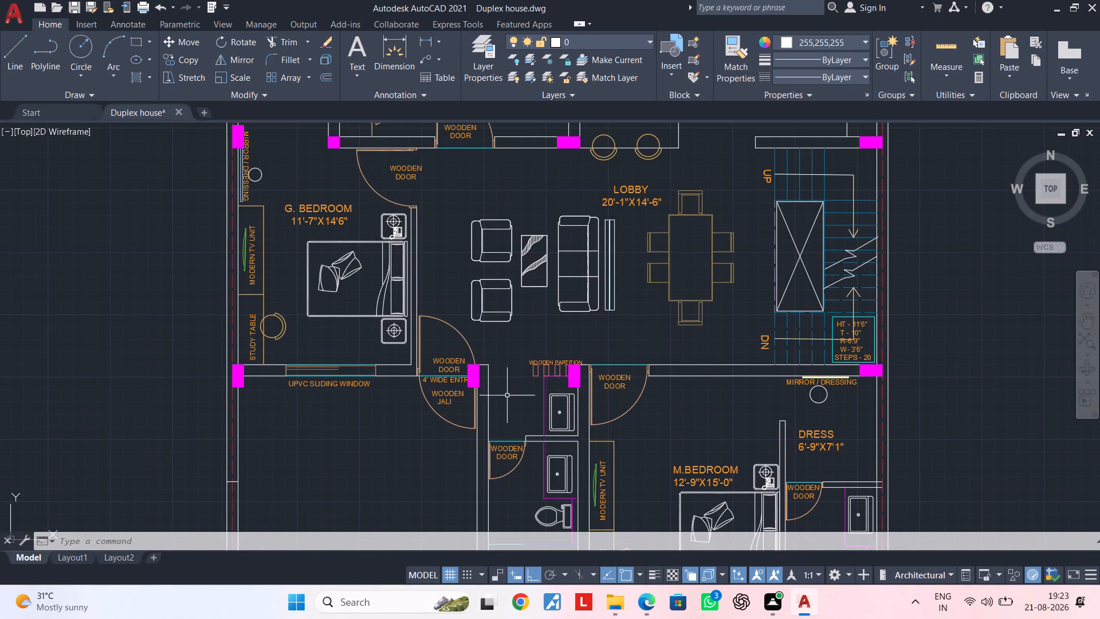
middle_click_drag(552, 369, 480, 433)
middle_click_drag(469, 415, 473, 488)
middle_click_drag(653, 308, 560, 363)
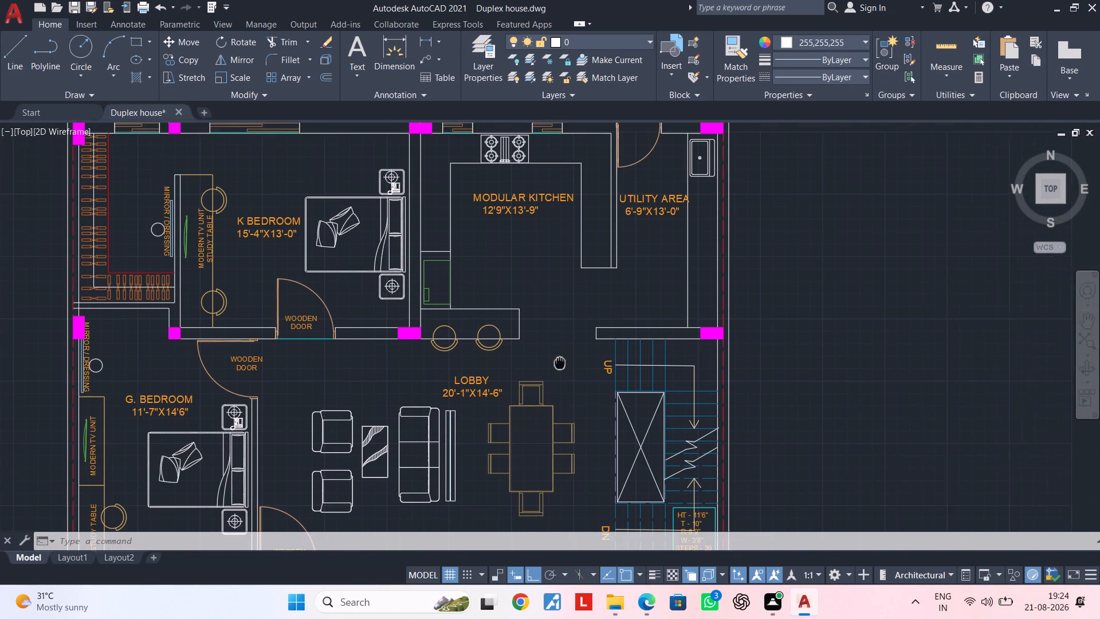
middle_click_drag(560, 363, 553, 367)
middle_click_drag(569, 307, 525, 363)
Change the breakfast counter outline, most of the modular kitchen's counter edges and the utility area's counter line to magenta.
scroll(499, 341, "up", 1)
middle_click(525, 336)
middle_click_drag(518, 343, 718, 278)
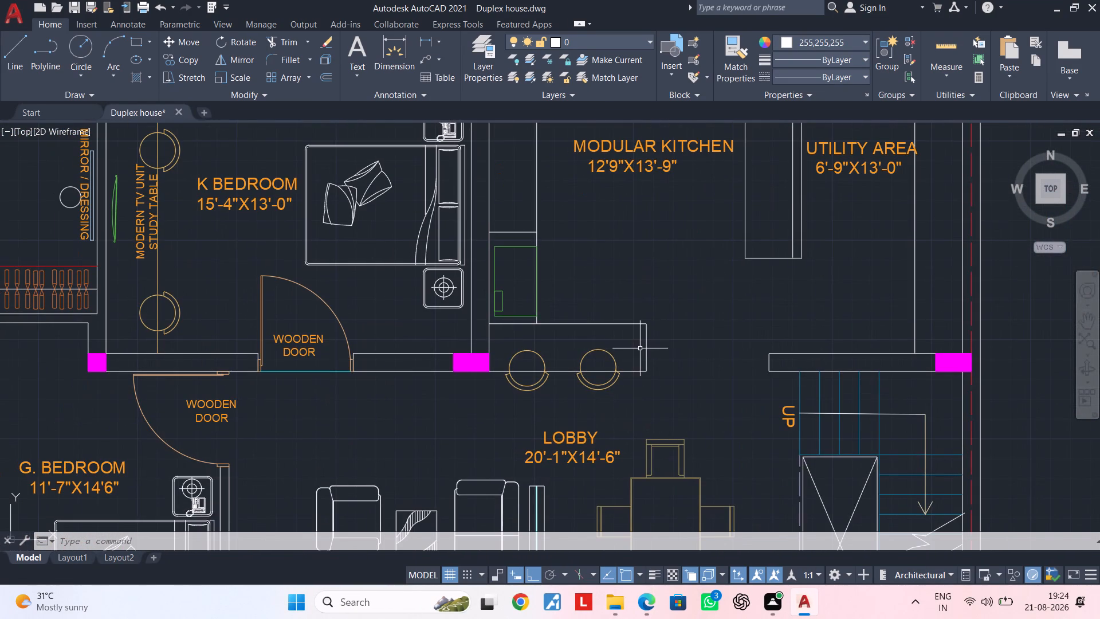
left_click(647, 347)
scroll(573, 373, "up", 1)
left_click(571, 370)
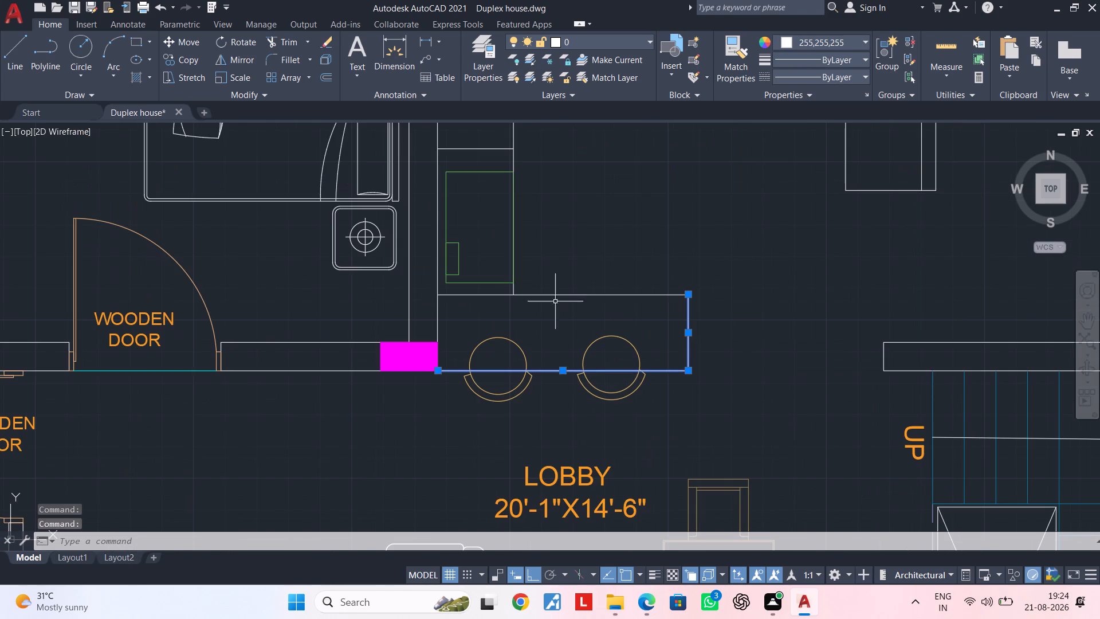
left_click(542, 295)
middle_click_drag(556, 221, 524, 381)
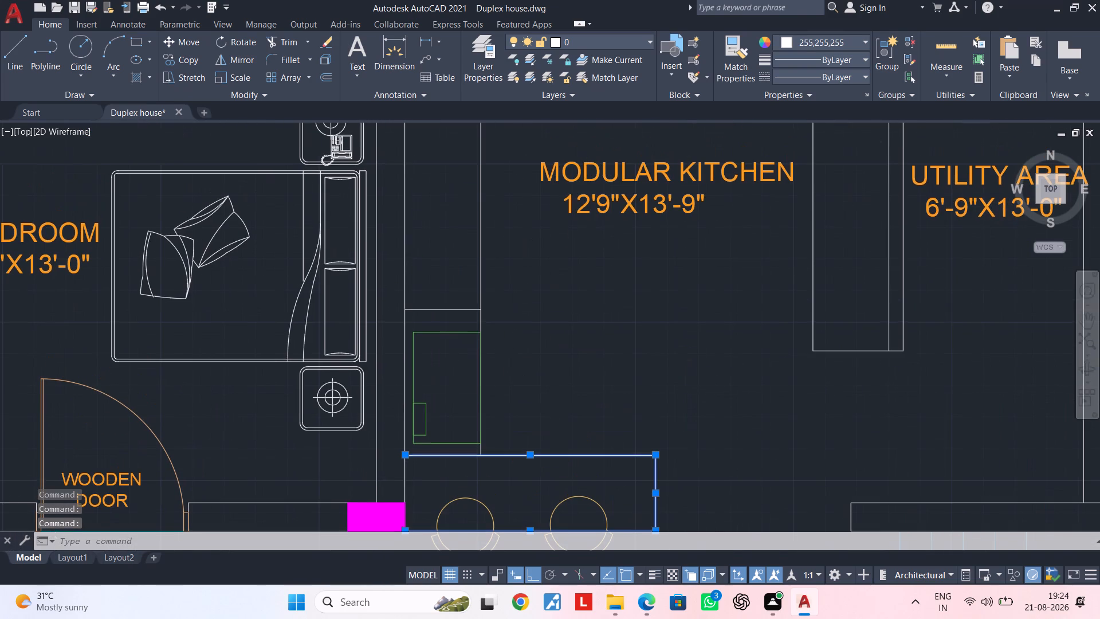
left_click(468, 308)
left_click(481, 290)
scroll(656, 275, "down", 1)
middle_click_drag(650, 295, 525, 394)
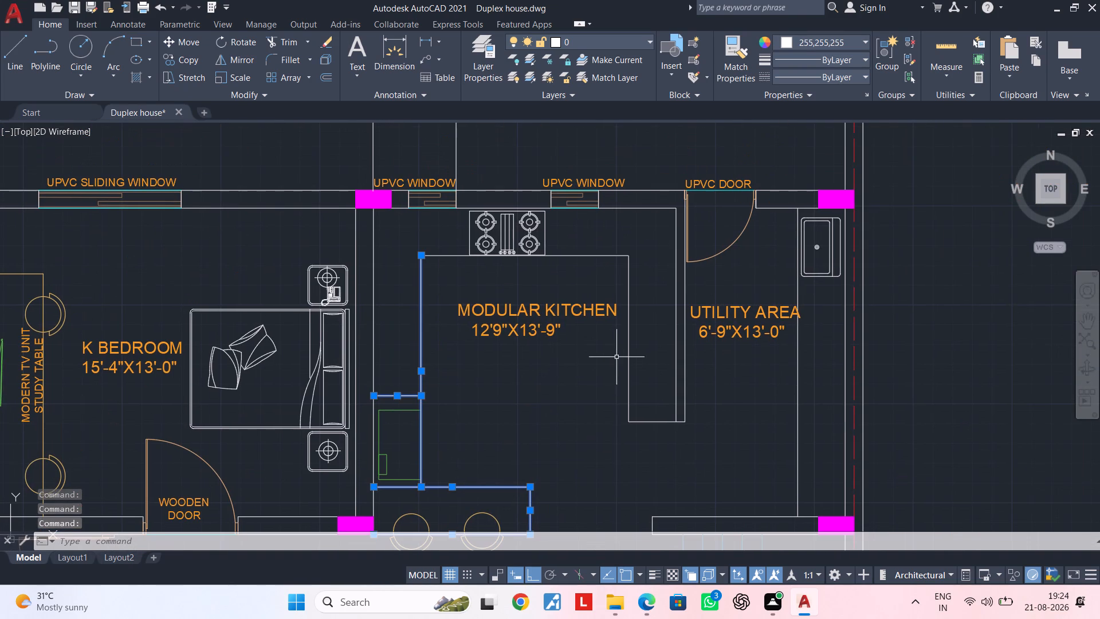
left_click(626, 350)
left_click(643, 350)
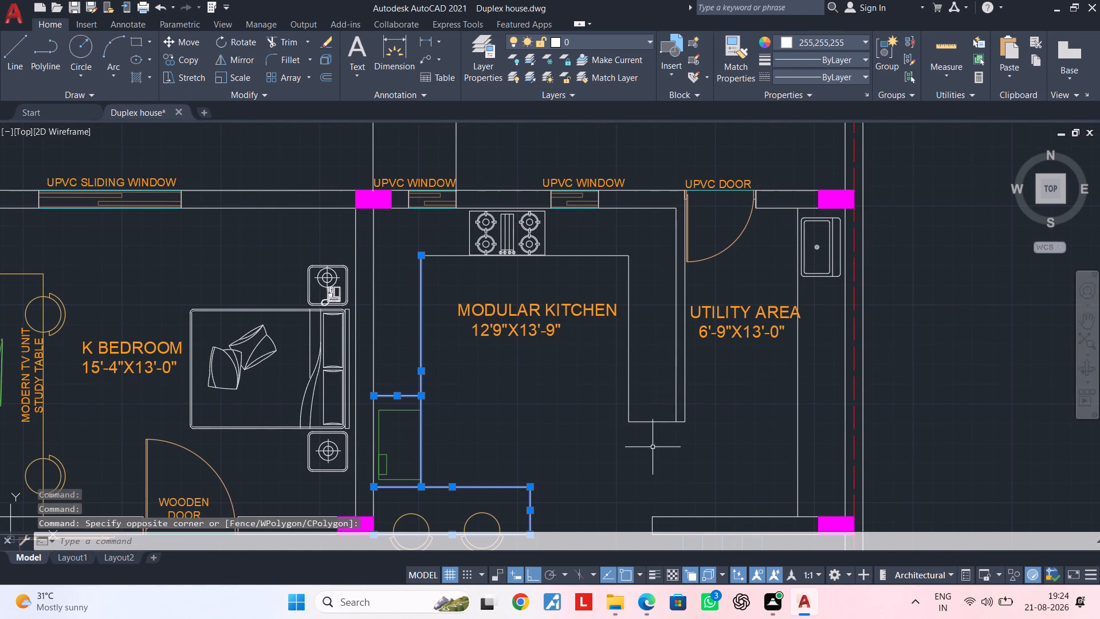
left_click(653, 448)
left_click(631, 386)
left_click(600, 256)
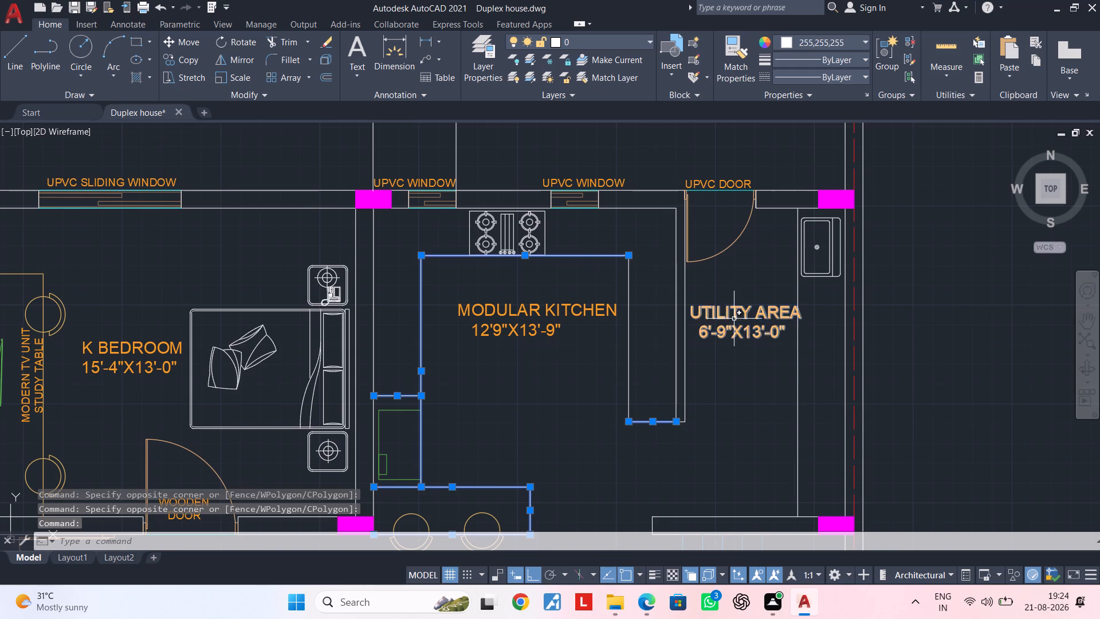
left_click(798, 352)
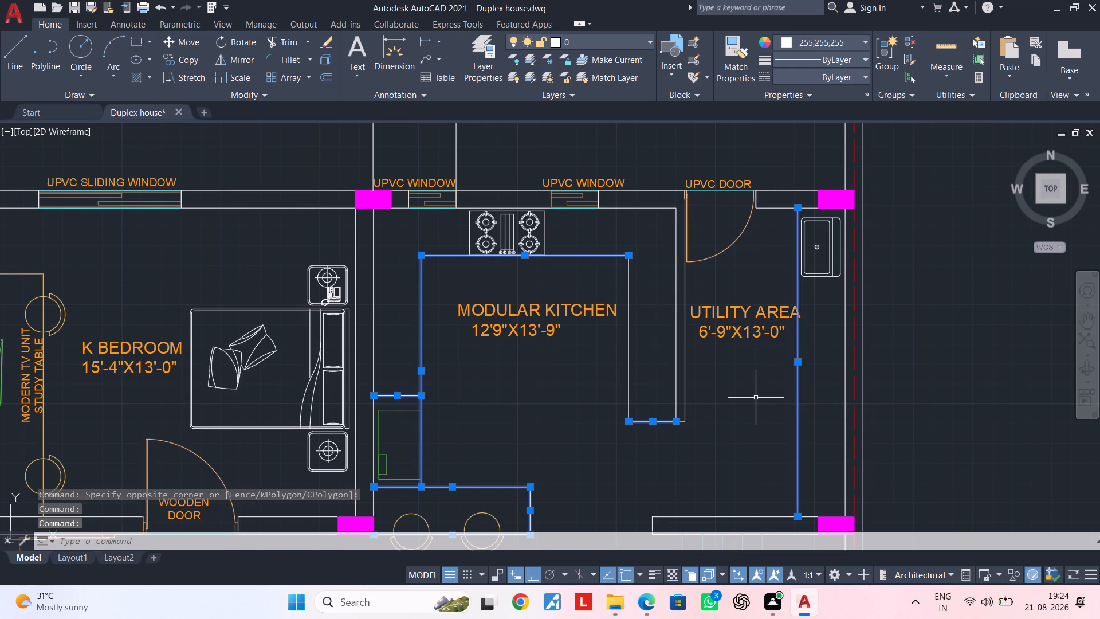
left_click(836, 42)
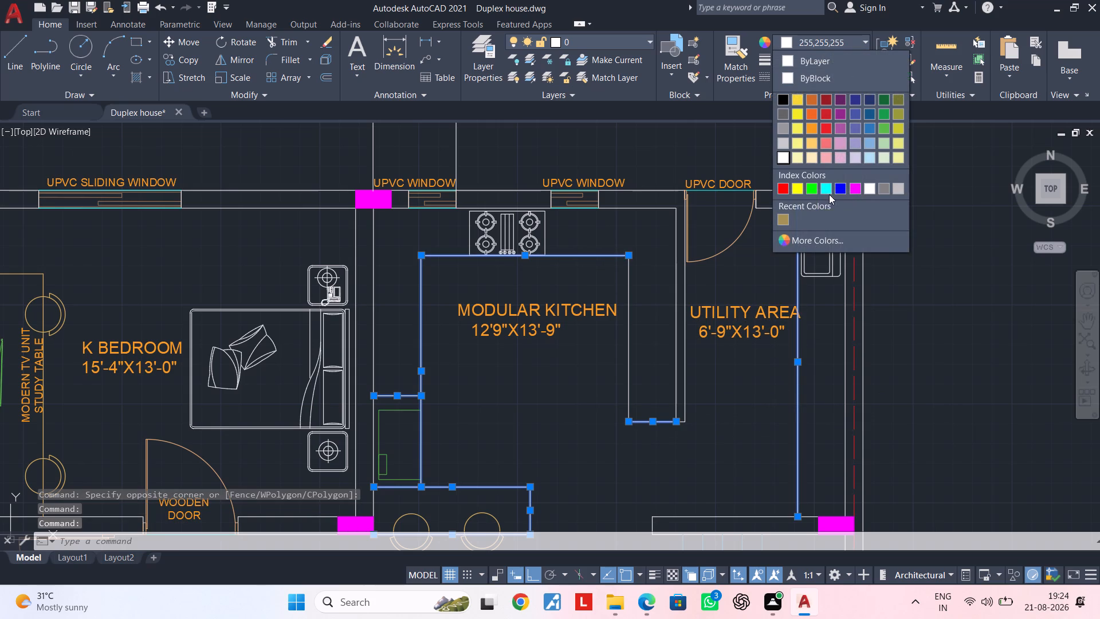
left_click(854, 194)
key("Escape")
scroll(829, 311, "down", 2)
scroll(743, 325, "up", 2)
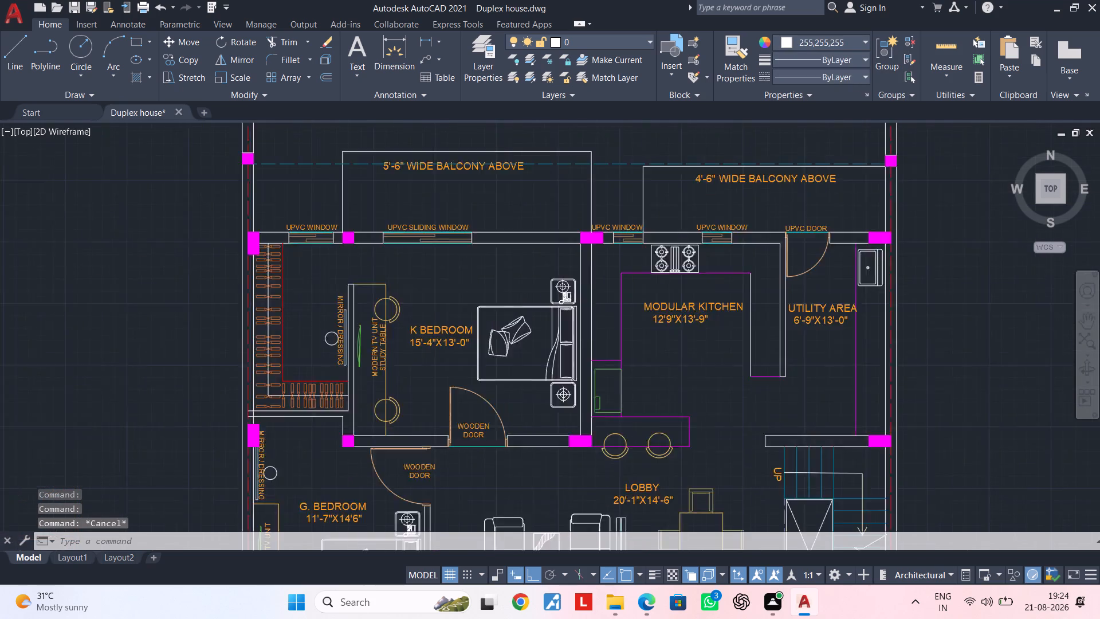
Change the remaining vertical kitchen counter edge, beside the utility area wall, to magenta.
left_click(752, 329)
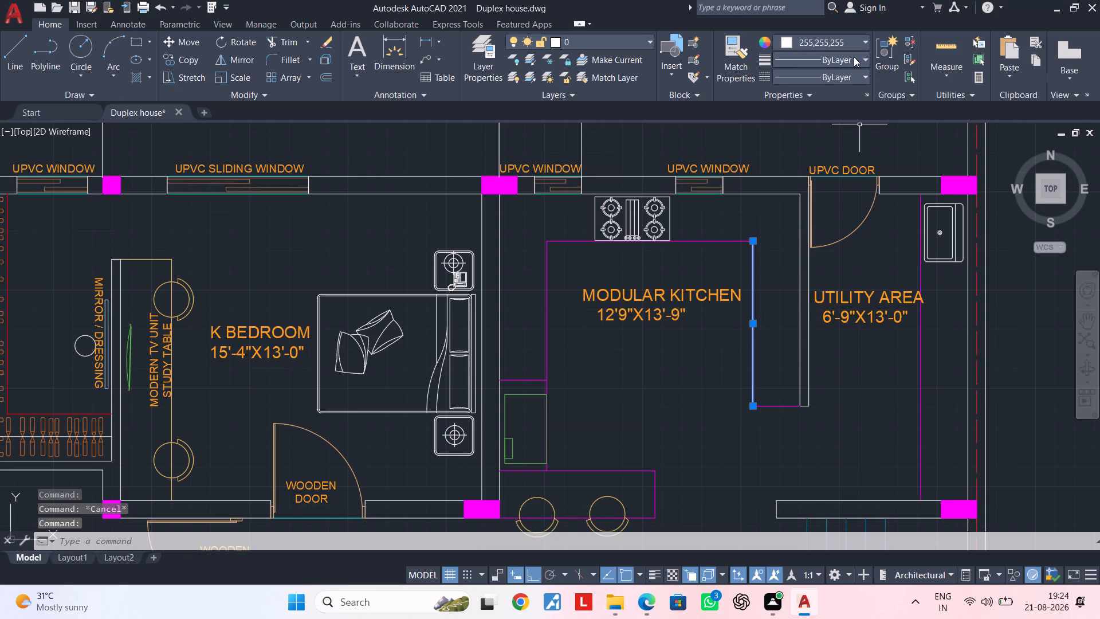
left_click(850, 41)
left_click(855, 191)
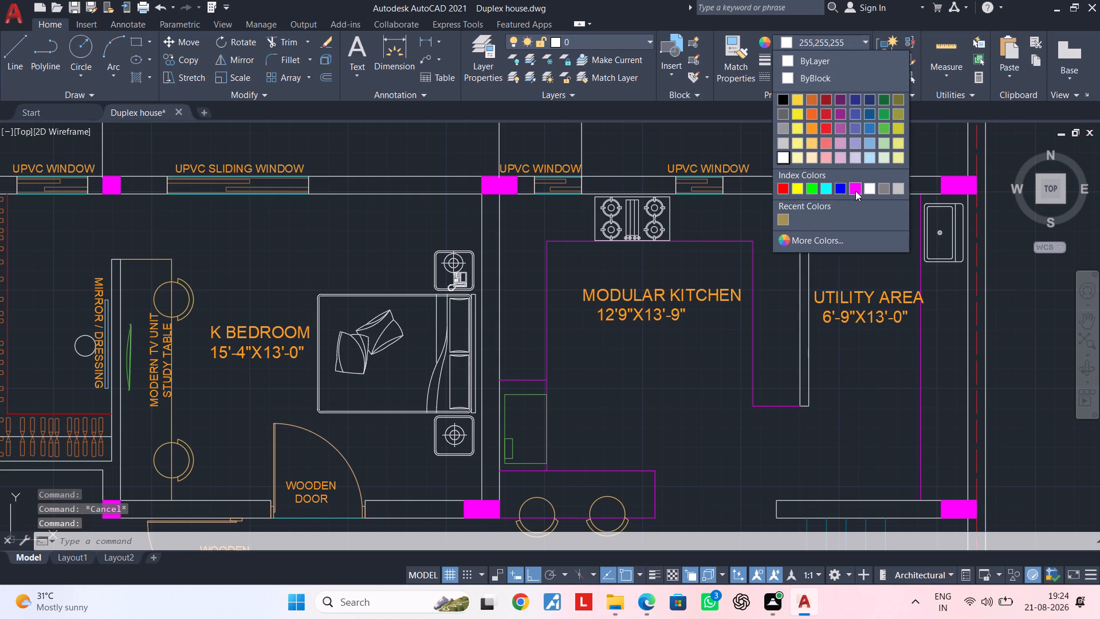
key("Escape")
scroll(834, 356, "down", 2)
middle_click_drag(830, 370, 731, 339)
middle_click_drag(709, 351, 674, 245)
key("Escape")
key("Escape")
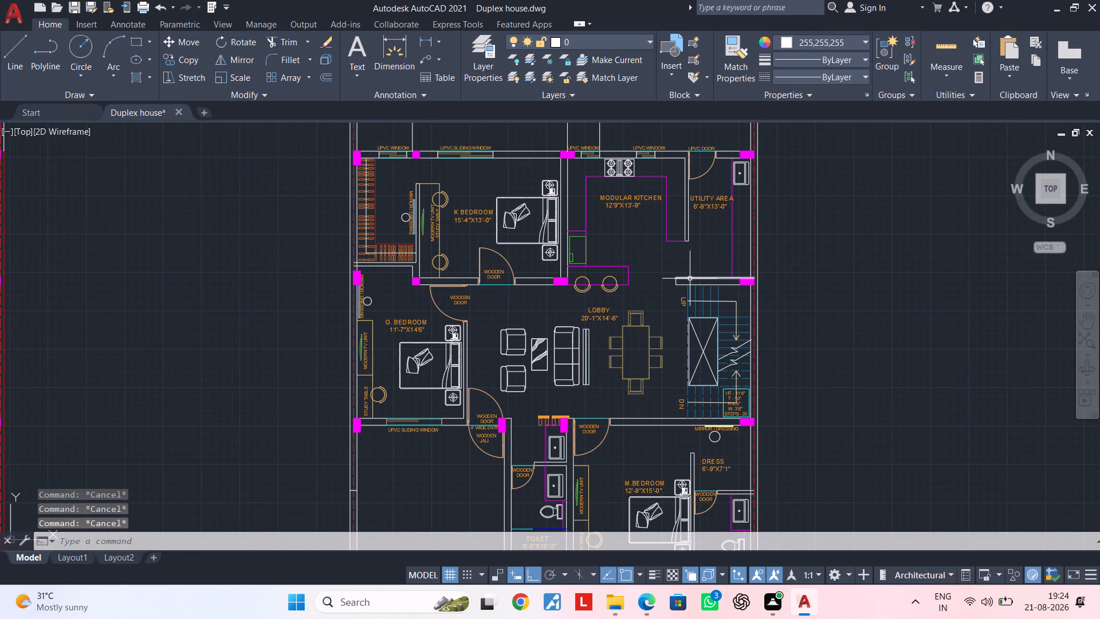
key("Escape")
key("Escape")
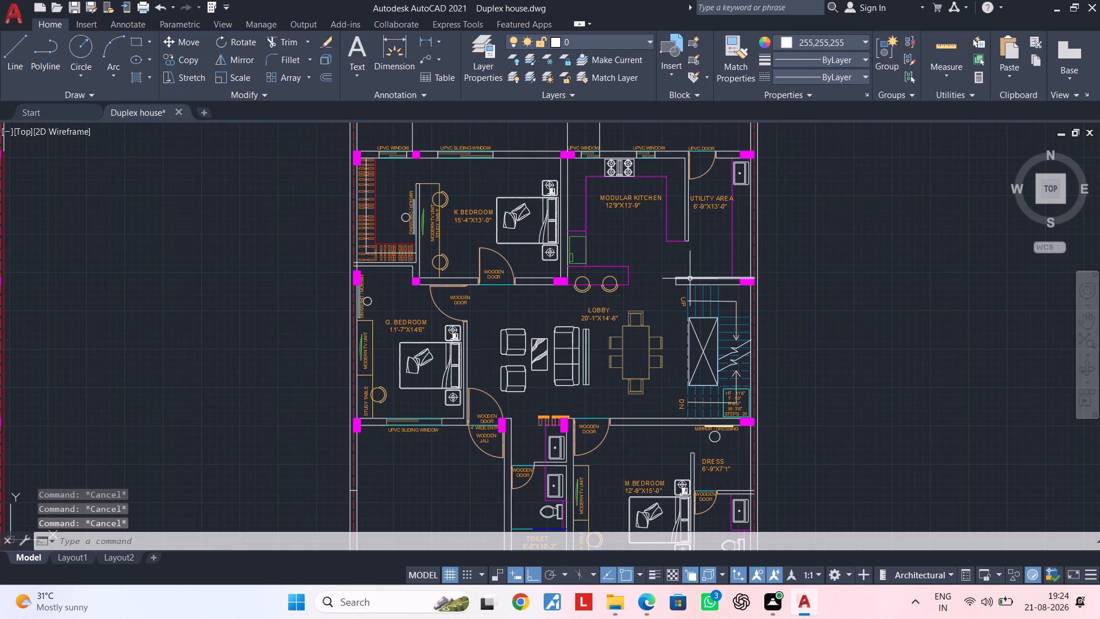
Copy the first plant in the row along the other floor plan's lobby wall into the M.Bedroom, with Ortho off, near its wooden door.
scroll(690, 279, "down", 1)
middle_click_drag(682, 264, 943, 211)
scroll(470, 310, "up", 4)
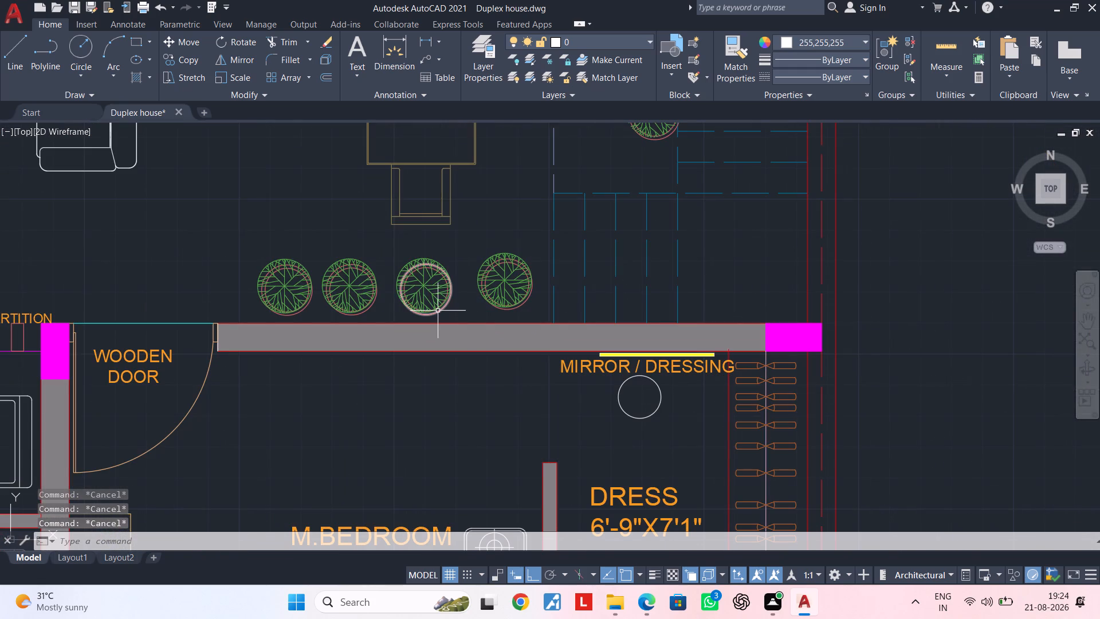
middle_click_drag(447, 308, 372, 354)
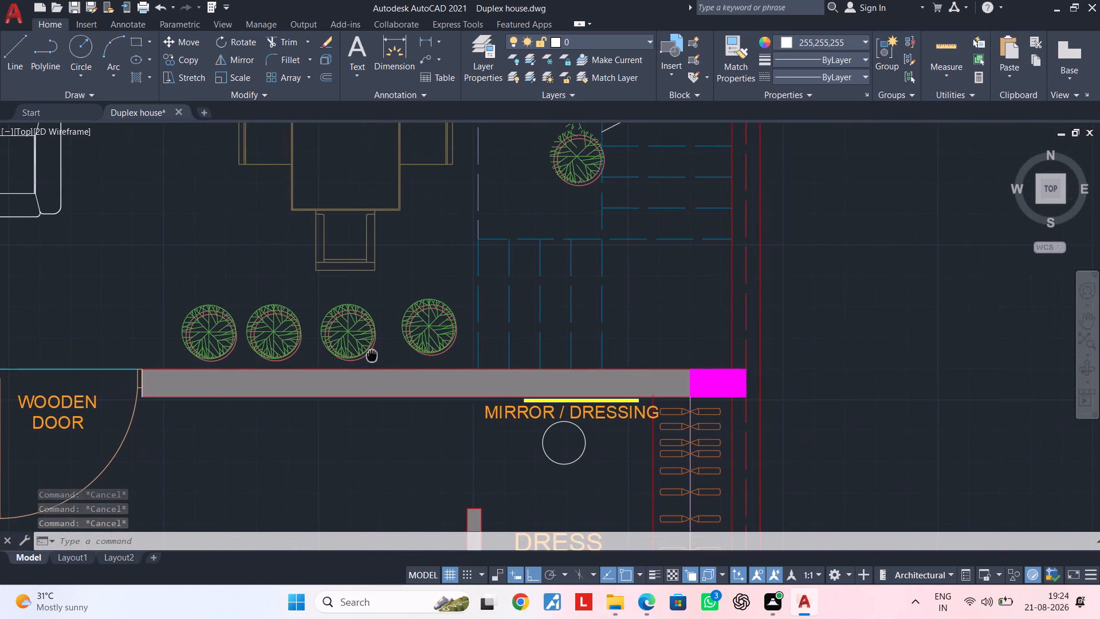
middle_click_drag(372, 354, 450, 336)
scroll(274, 286, "up", 1)
left_click(226, 273)
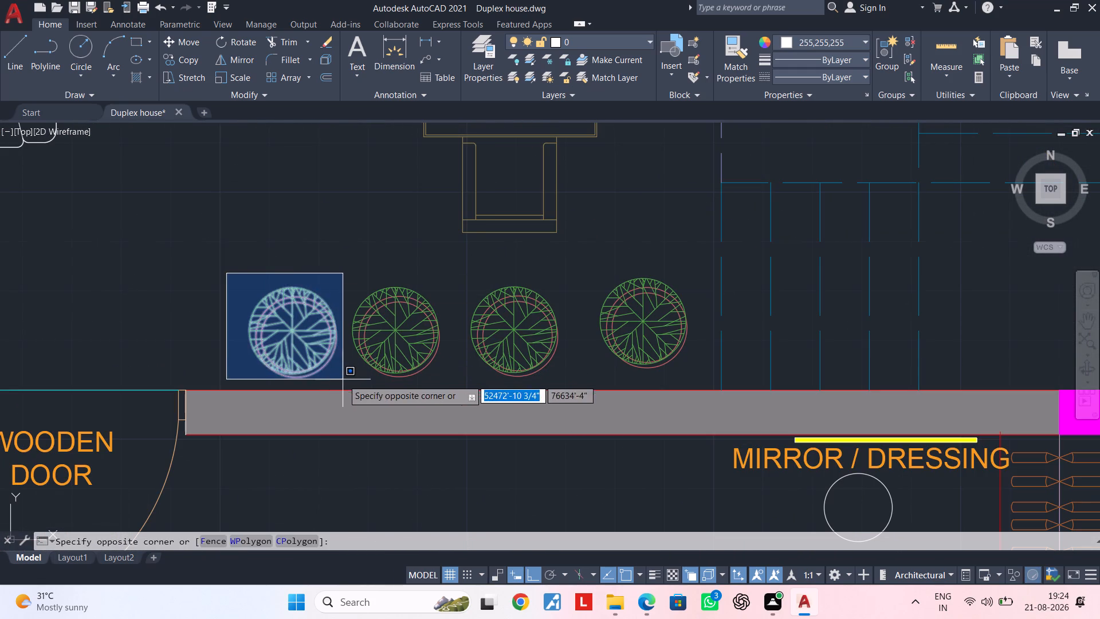
left_click(343, 379)
scroll(339, 372, "up", 2)
left_click_drag(339, 373, 325, 373)
left_click(249, 350)
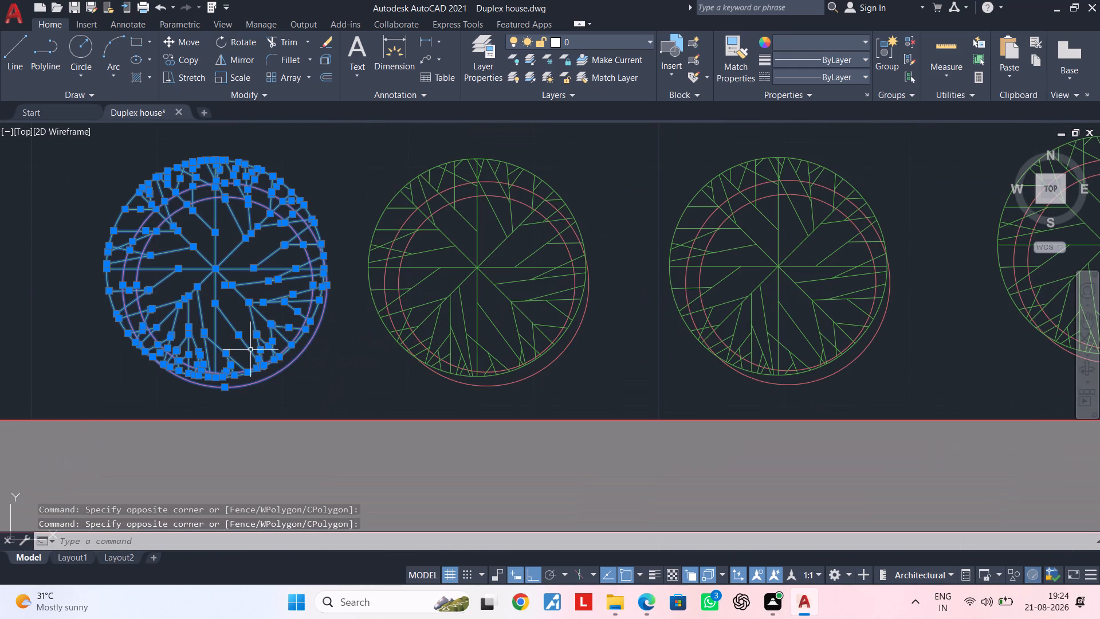
key("c")
key("o")
key("space")
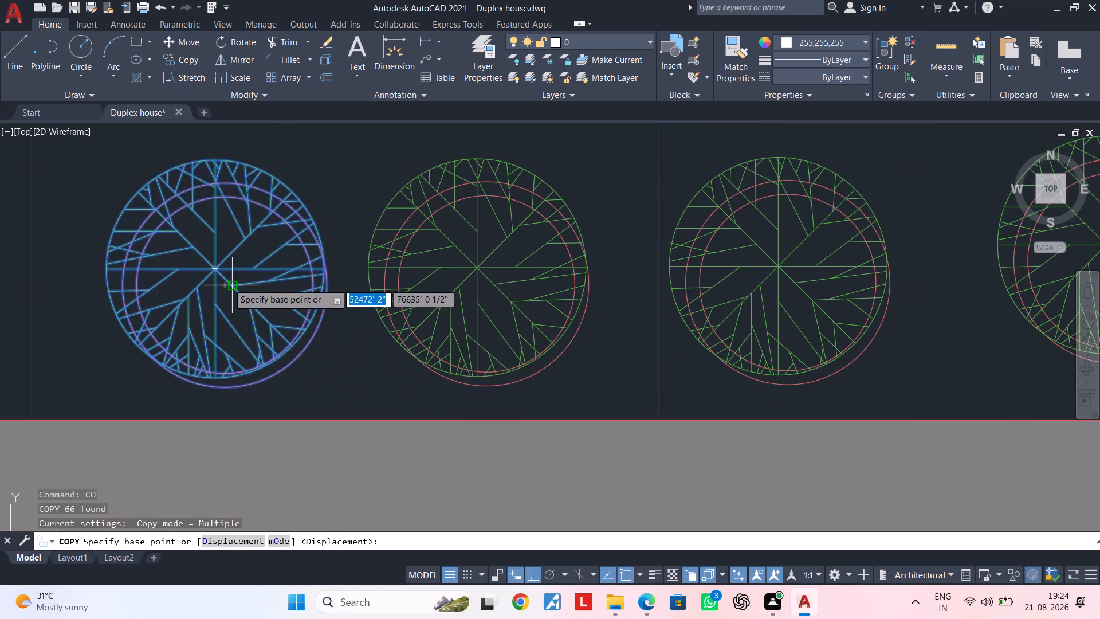
left_click(227, 283)
scroll(509, 304, "down", 4)
middle_click_drag(737, 295, 205, 293)
scroll(828, 295, "down", 1)
middle_click_drag(828, 295, 227, 297)
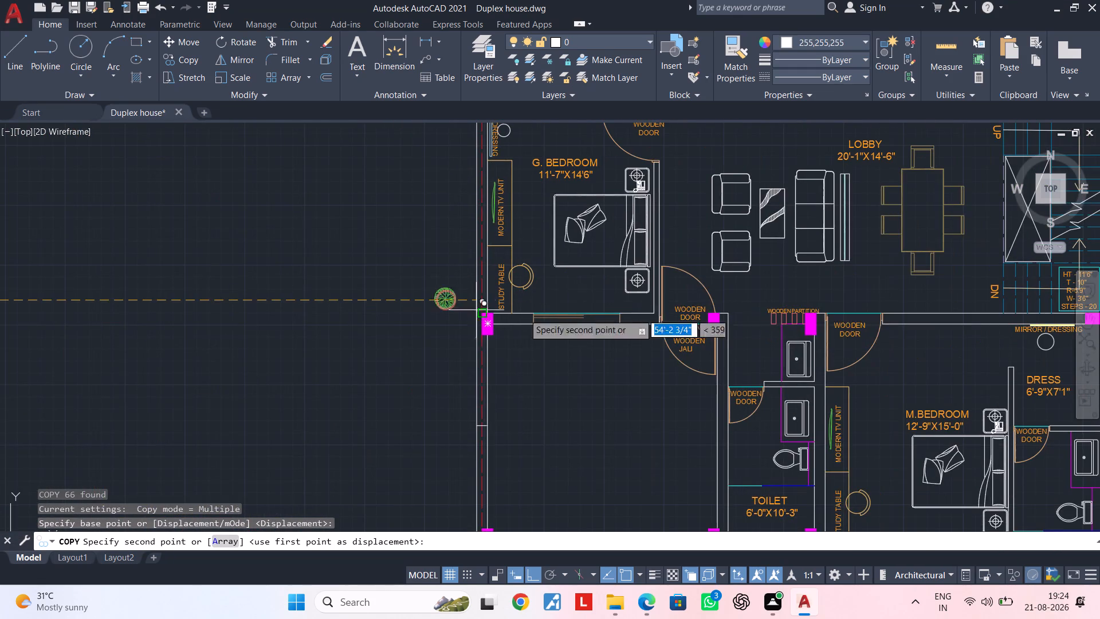
middle_click_drag(746, 314, 389, 314)
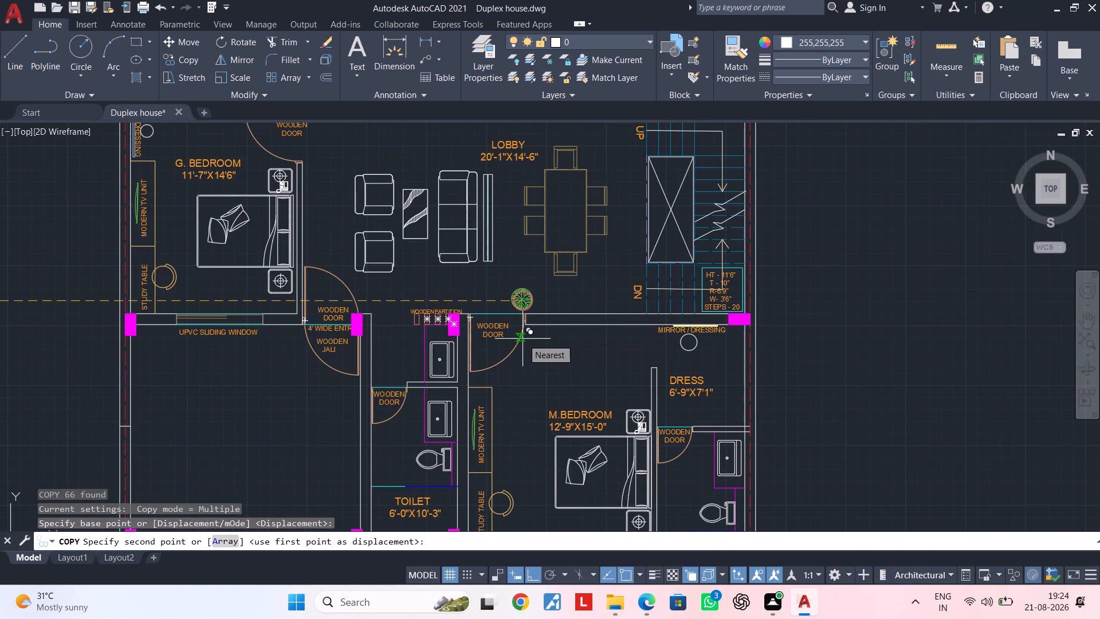
left_click(531, 571)
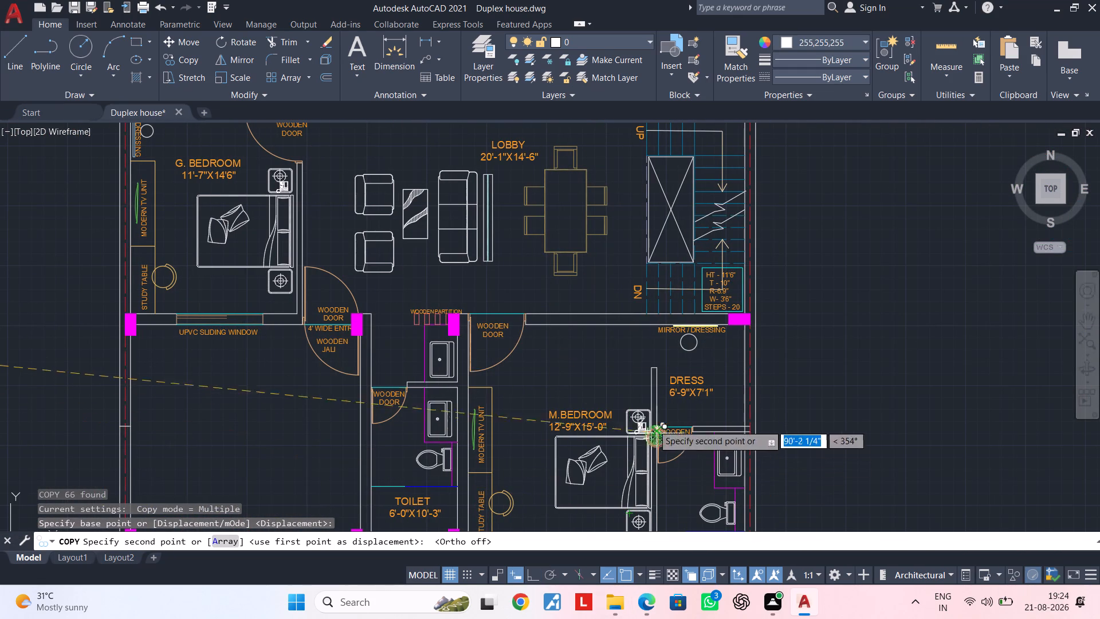
scroll(567, 345, "up", 1)
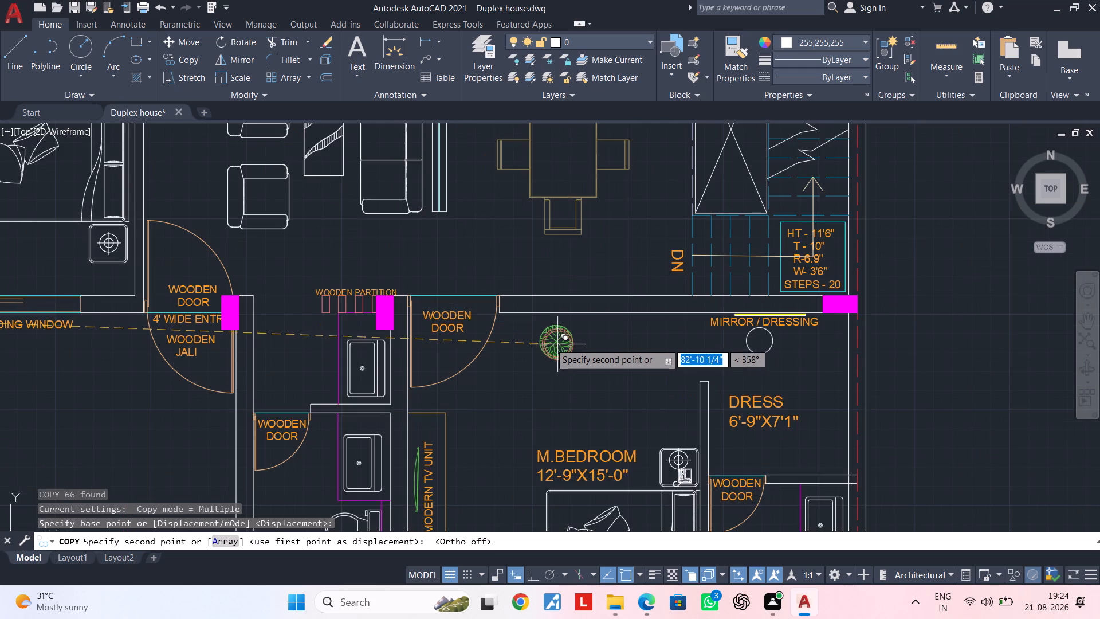
left_click(534, 341)
Place four more plant copies in a column in the lobby, between the dining table and the crossed staircase void.
middle_click_drag(657, 252, 599, 363)
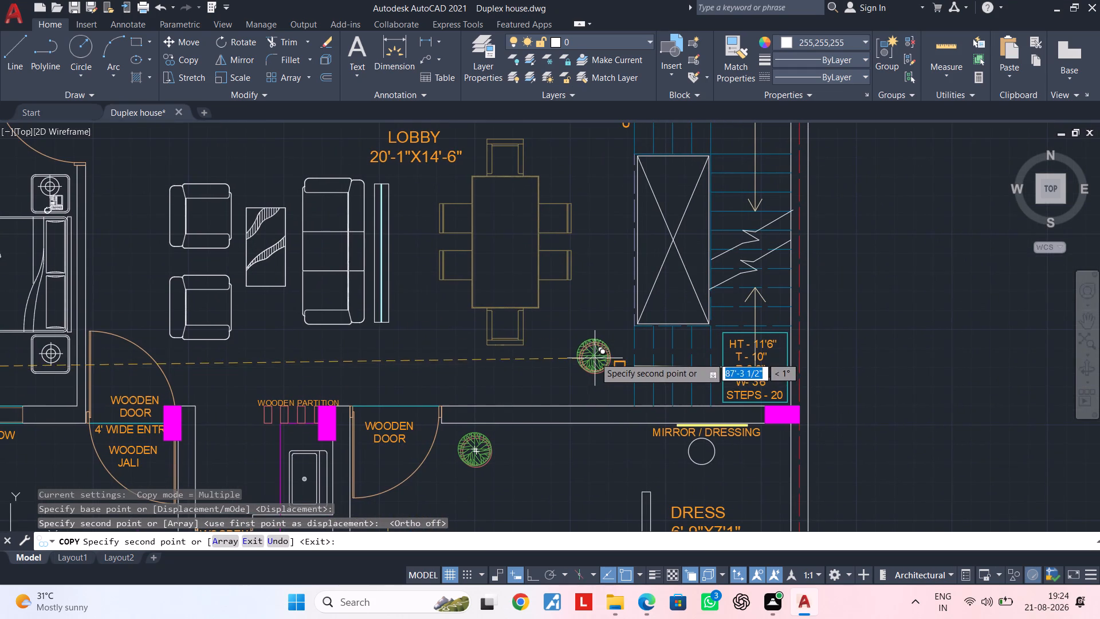
middle_click_drag(594, 340, 563, 376)
scroll(569, 344, "up", 2)
double_click(596, 337)
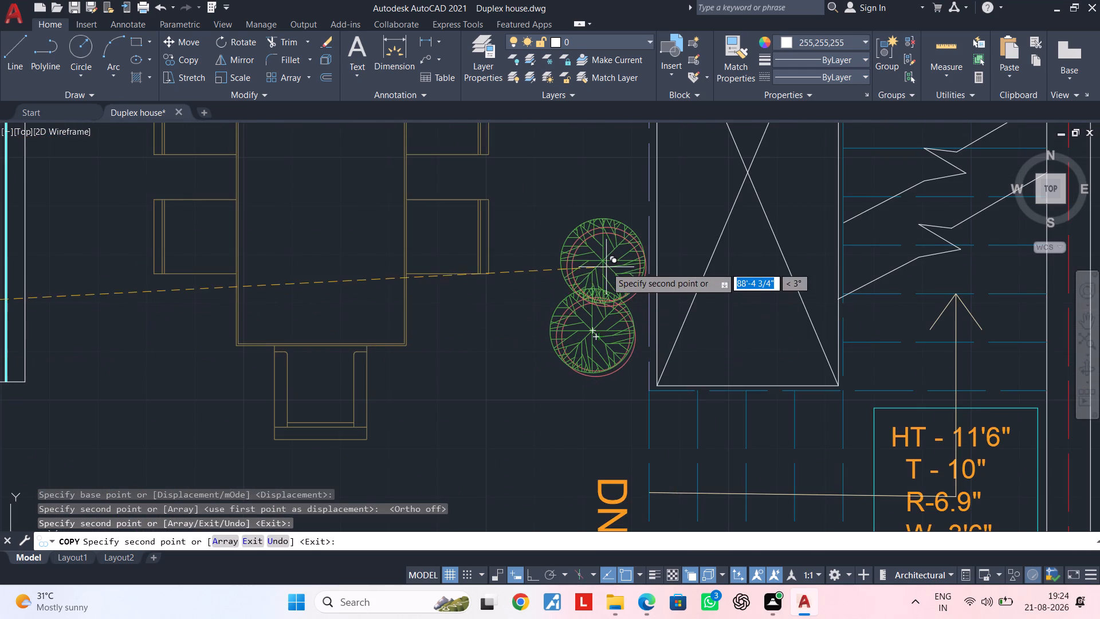
left_click(603, 245)
middle_click_drag(611, 232, 593, 356)
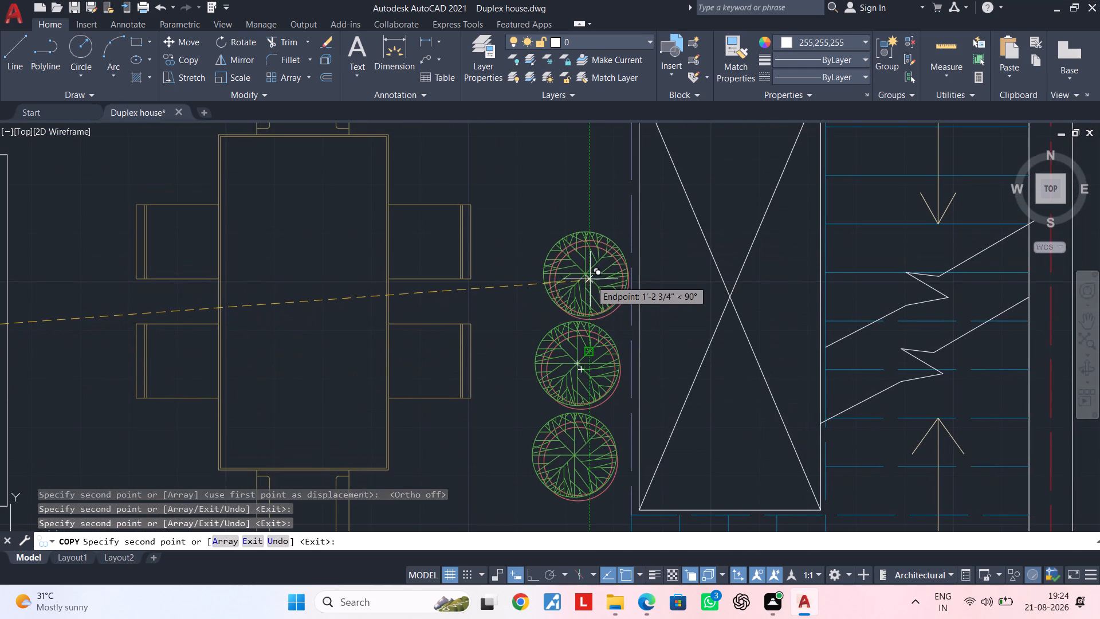
left_click(590, 277)
middle_click_drag(592, 215, 576, 324)
left_click(575, 279)
Place two plant copies in the lobby between the sofa's back partition and the dining table, one near each end of the partition.
scroll(561, 326, "down", 2)
middle_click_drag(562, 331, 830, 214)
middle_click_drag(675, 352, 819, 336)
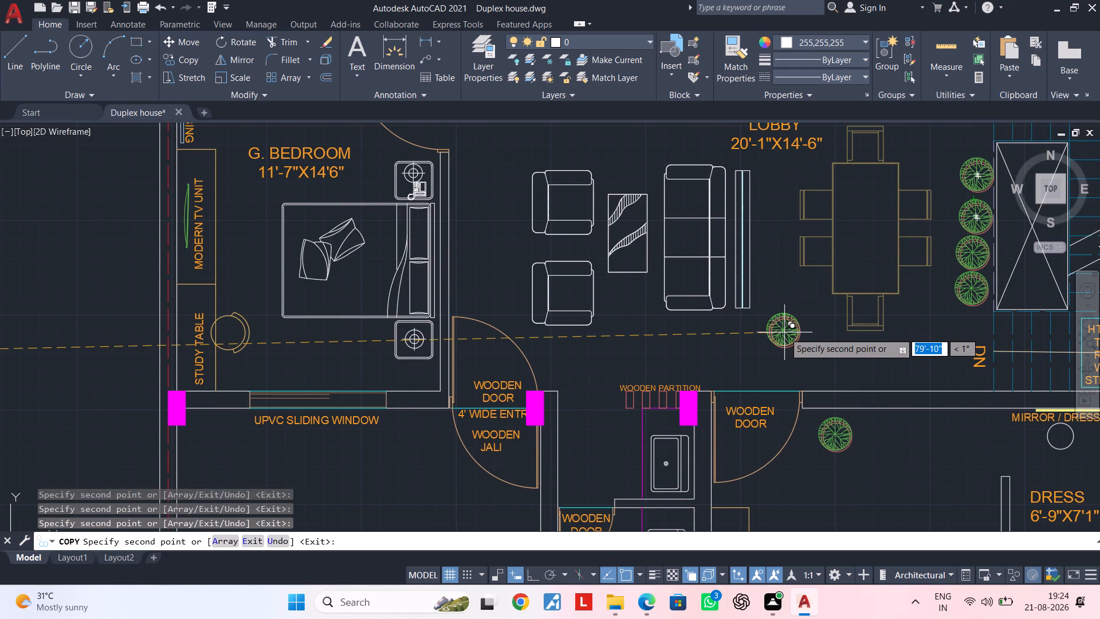
left_click(782, 320)
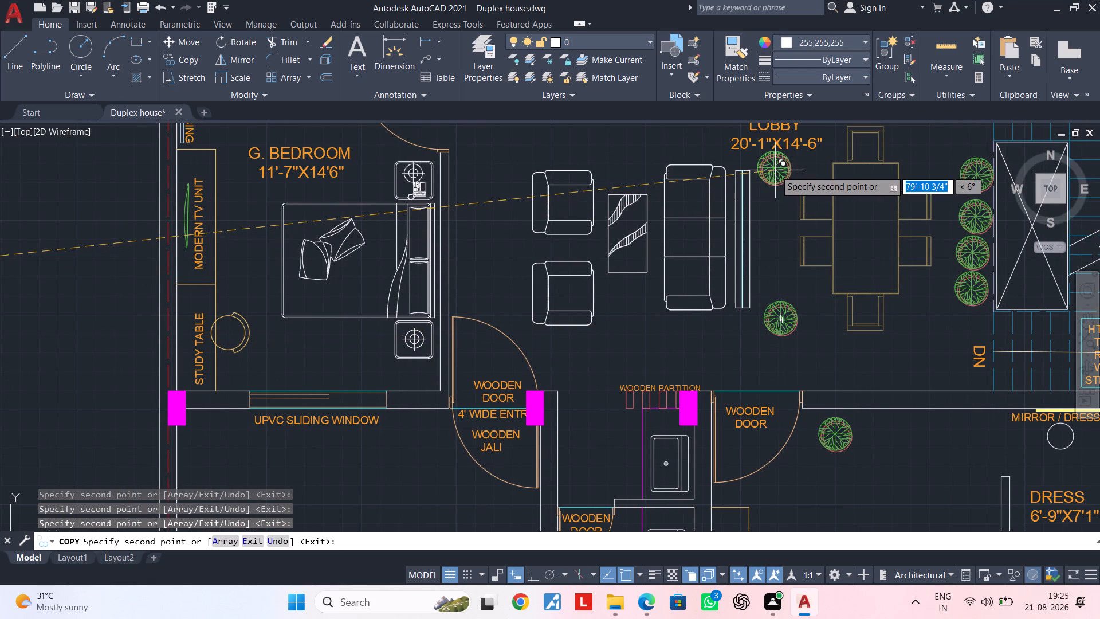
left_click(777, 170)
Place one plant copy in the G. Bedroom beside its upper wooden door and finish copying.
scroll(771, 245, "down", 1)
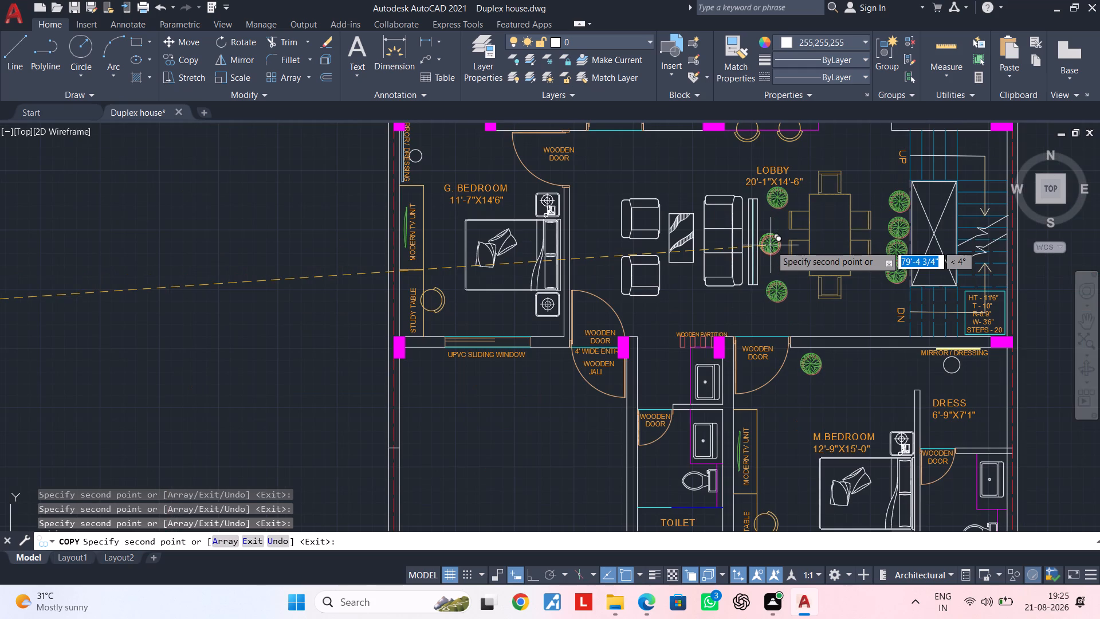
middle_click_drag(573, 240, 584, 327)
scroll(504, 237, "up", 2)
left_click(518, 228)
scroll(573, 261, "down", 3)
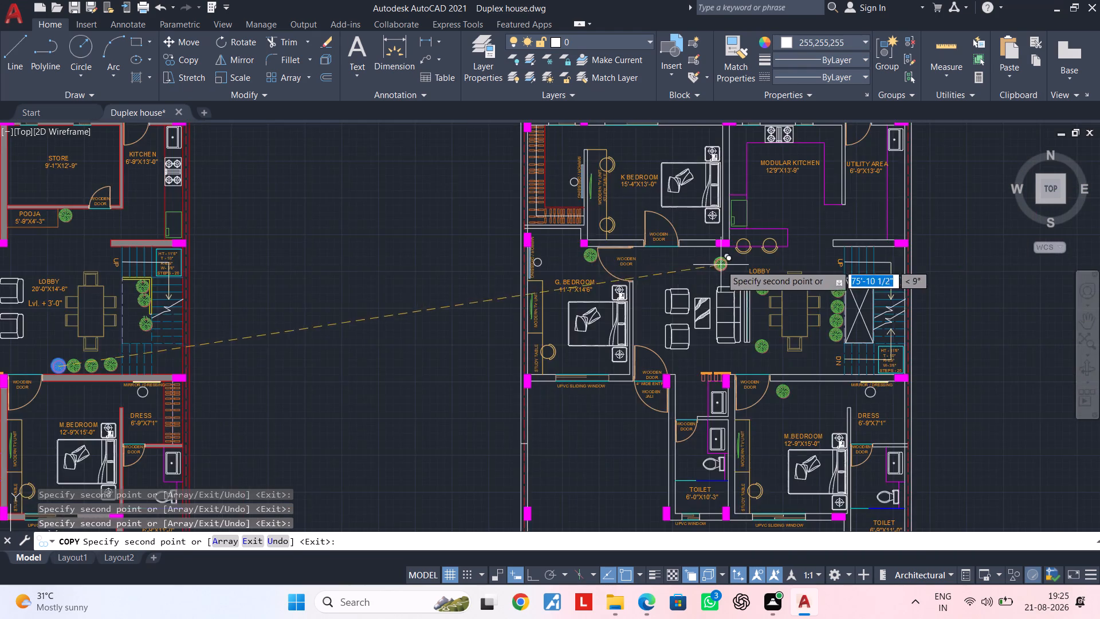
middle_click_drag(721, 265, 524, 217)
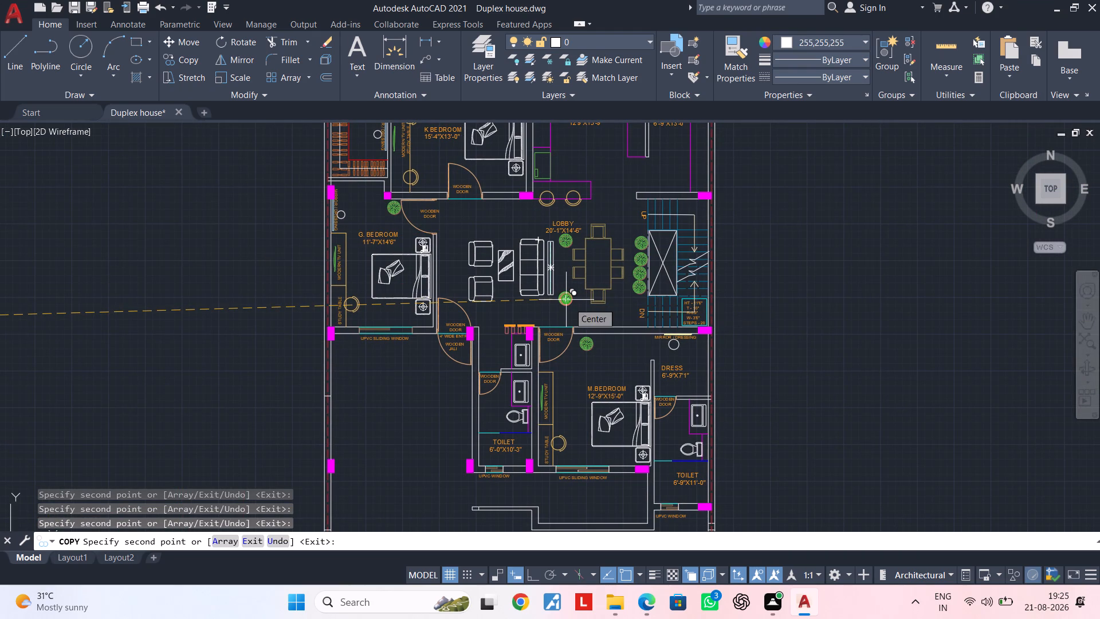
middle_click_drag(606, 418, 588, 296)
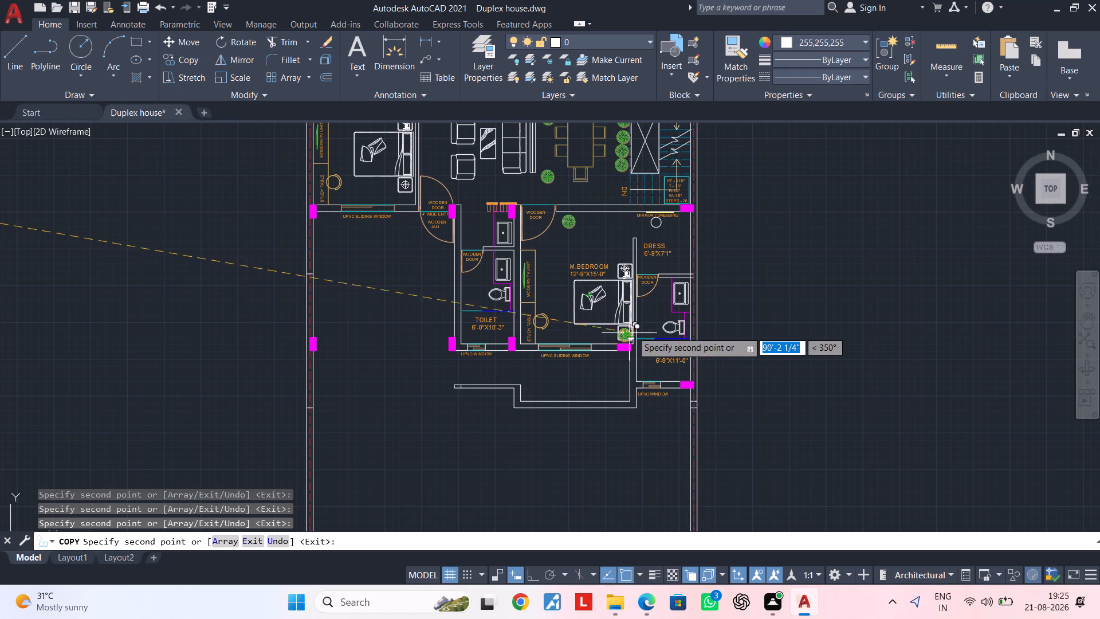
scroll(598, 350, "up", 1)
key("Escape")
key("Escape")
Examine the free end of the balcony wall below the 6'-0"X10'-3" toilet.
middle_click_drag(620, 347, 676, 342)
middle_click_drag(578, 360, 771, 329)
key("Escape")
middle_click_drag(642, 365, 669, 351)
key("Escape")
key("Escape")
scroll(646, 367, "up", 2)
middle_click_drag(647, 368, 558, 385)
key("Escape")
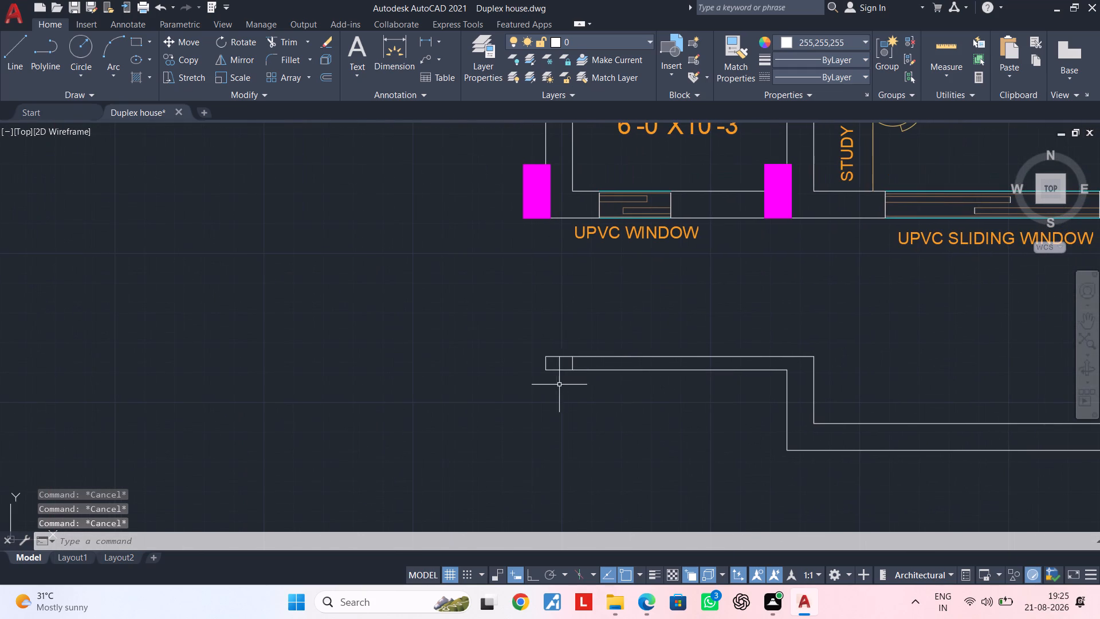
key("Escape")
key("Escape")
key("Escape")
key("Escape")
key("Escape")
key("Escape")
scroll(568, 383, "up", 2)
middle_click_drag(568, 383, 494, 430)
key("Escape")
key("Escape")
key("Escape")
key("Escape")
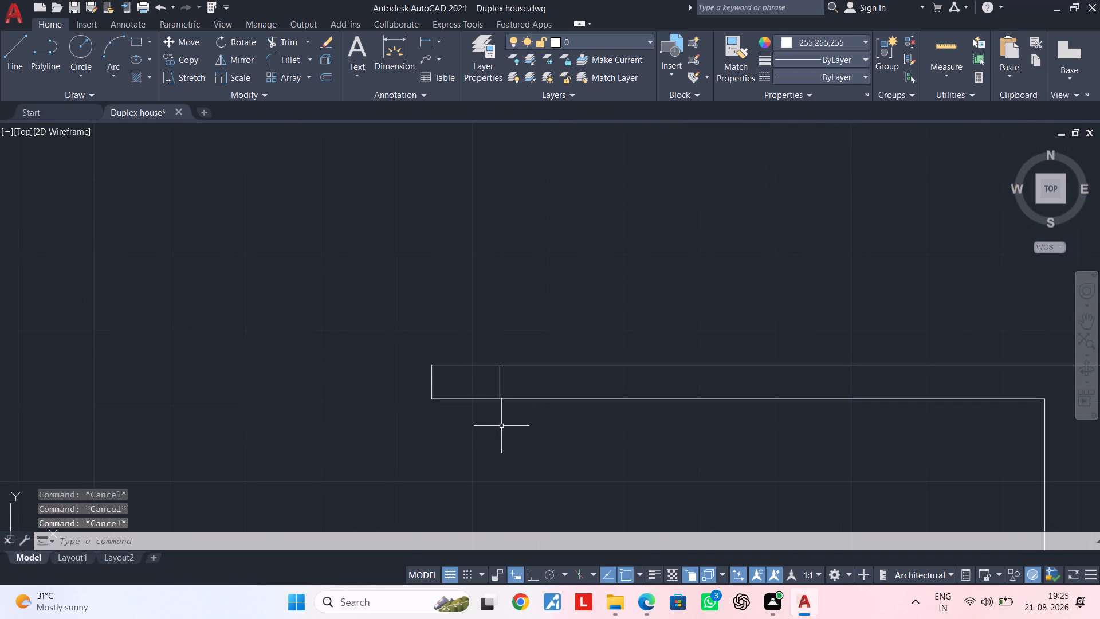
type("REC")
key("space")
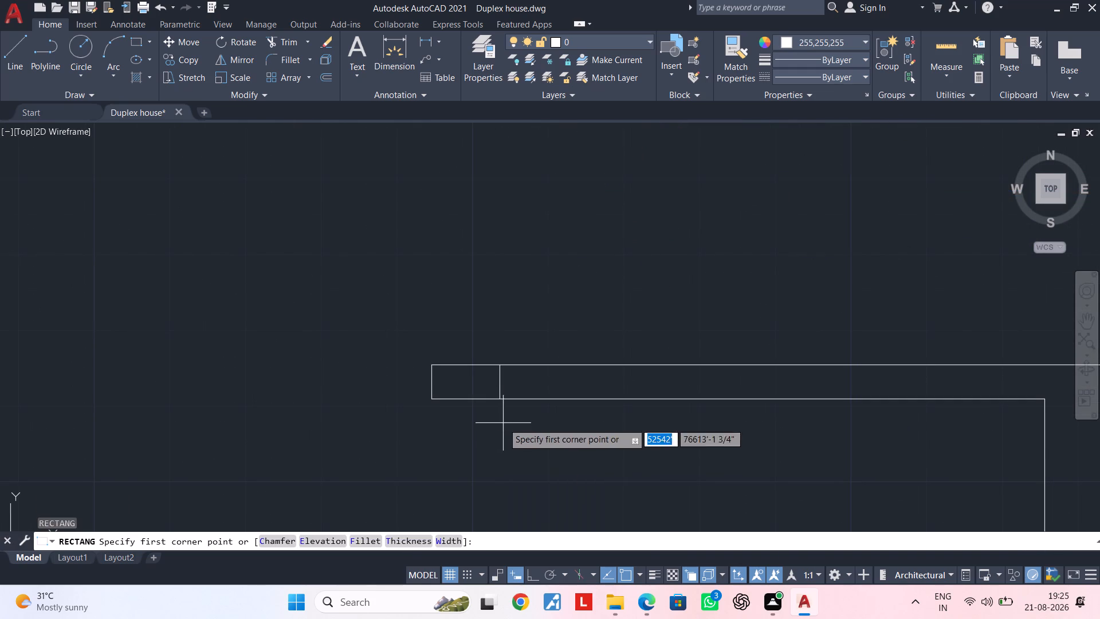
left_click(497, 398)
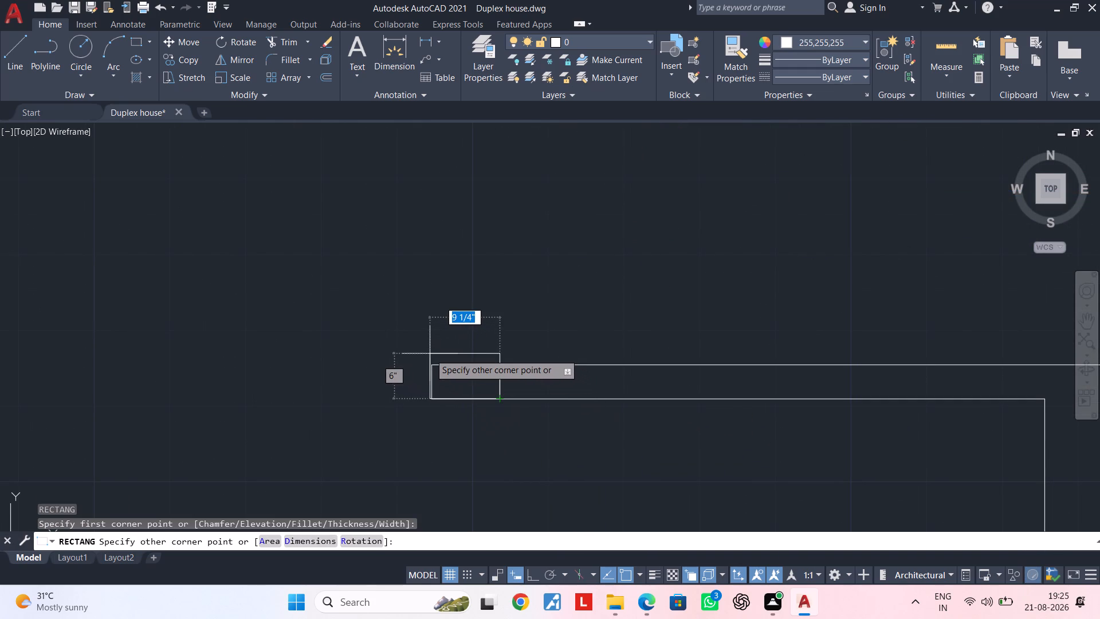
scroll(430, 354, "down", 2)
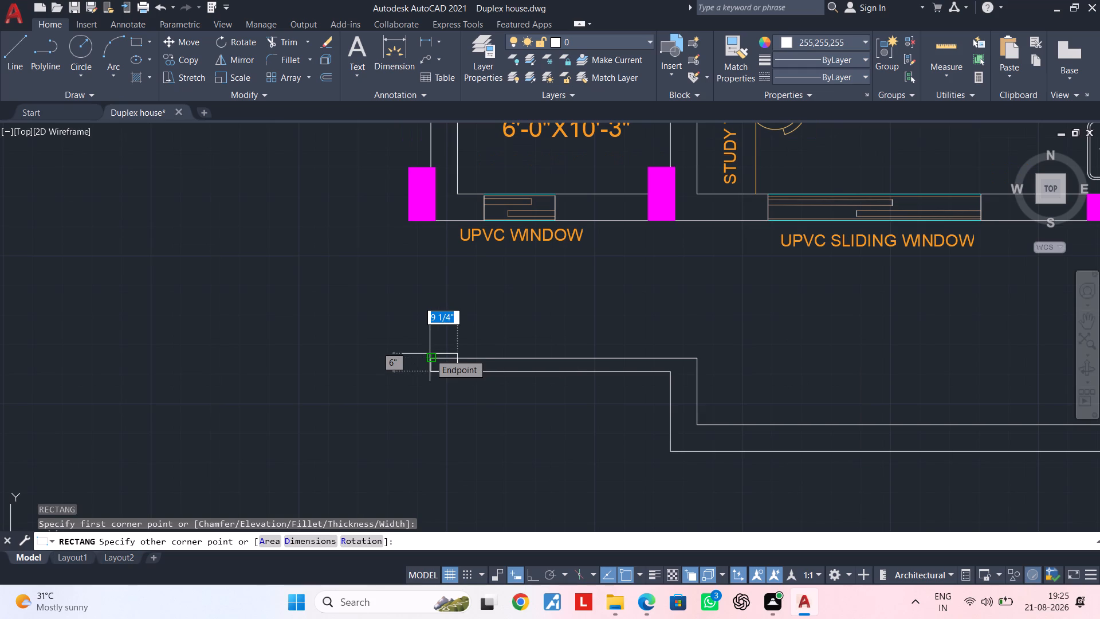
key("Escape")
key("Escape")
Check the length of the small closed segment at the balcony wall's free end with a linear dimension.
left_click(425, 41)
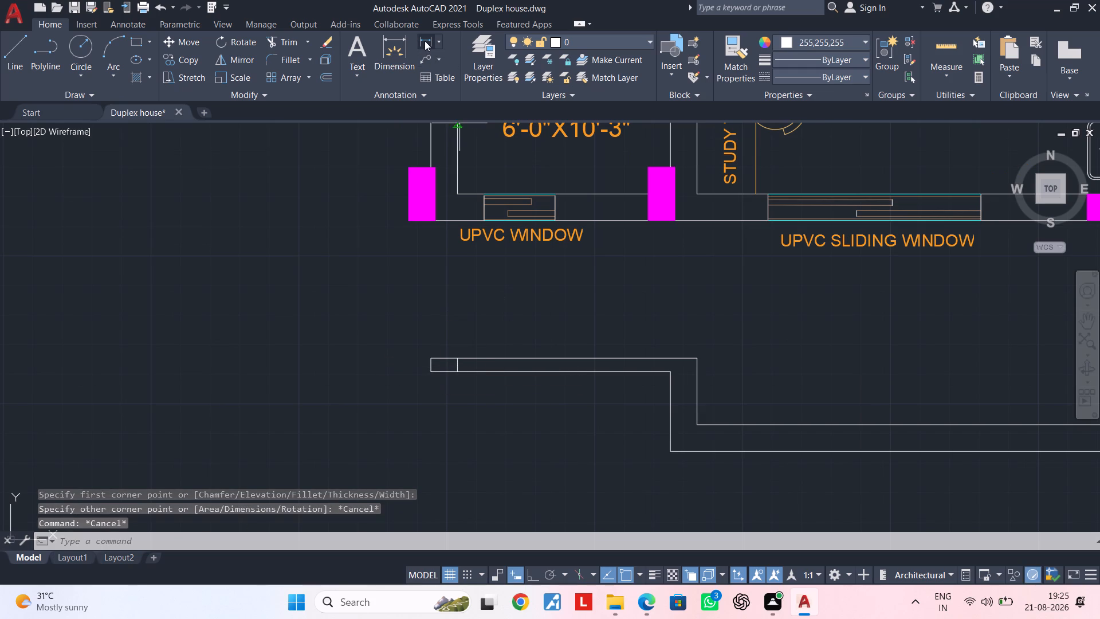
scroll(429, 373, "up", 2)
left_click_drag(429, 373, 442, 375)
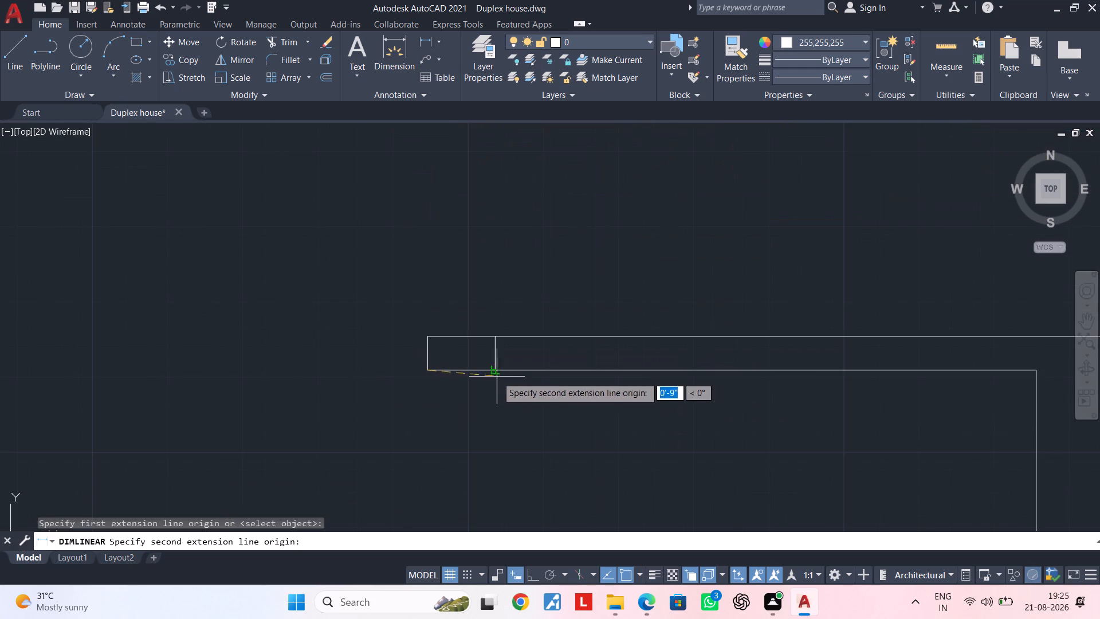
left_click(497, 371)
key("Escape")
key("Escape")
middle_click_drag(495, 389, 491, 400)
key("Escape")
key("Escape")
key("Escape")
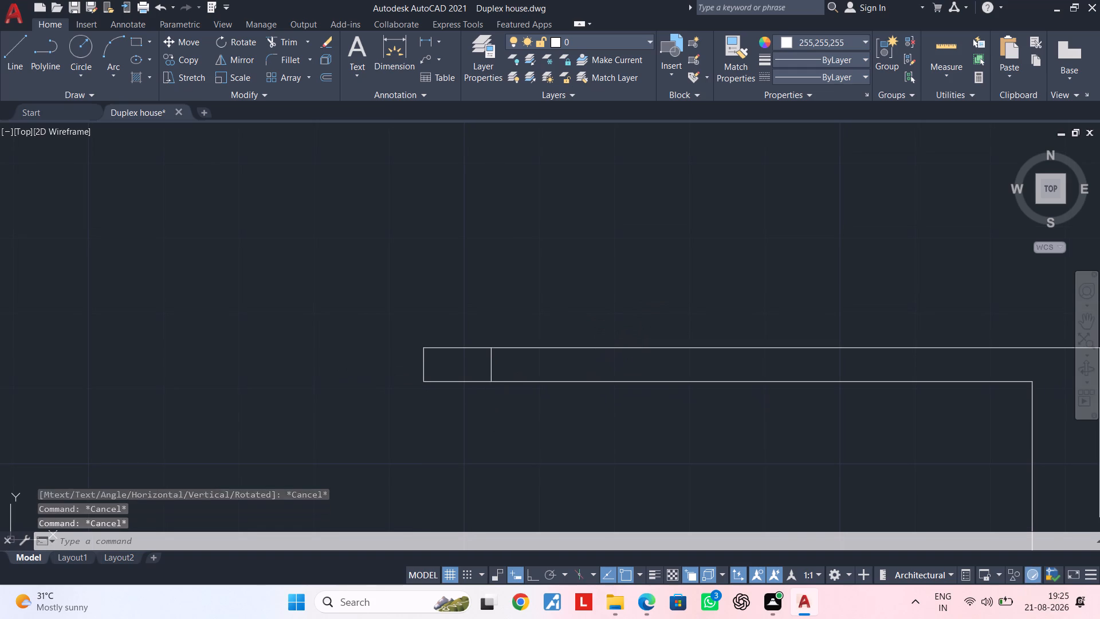
key("Escape")
key("Escape")
key("Escape")
key("Escape")
key("Escape")
key("Escape")
key("Escape")
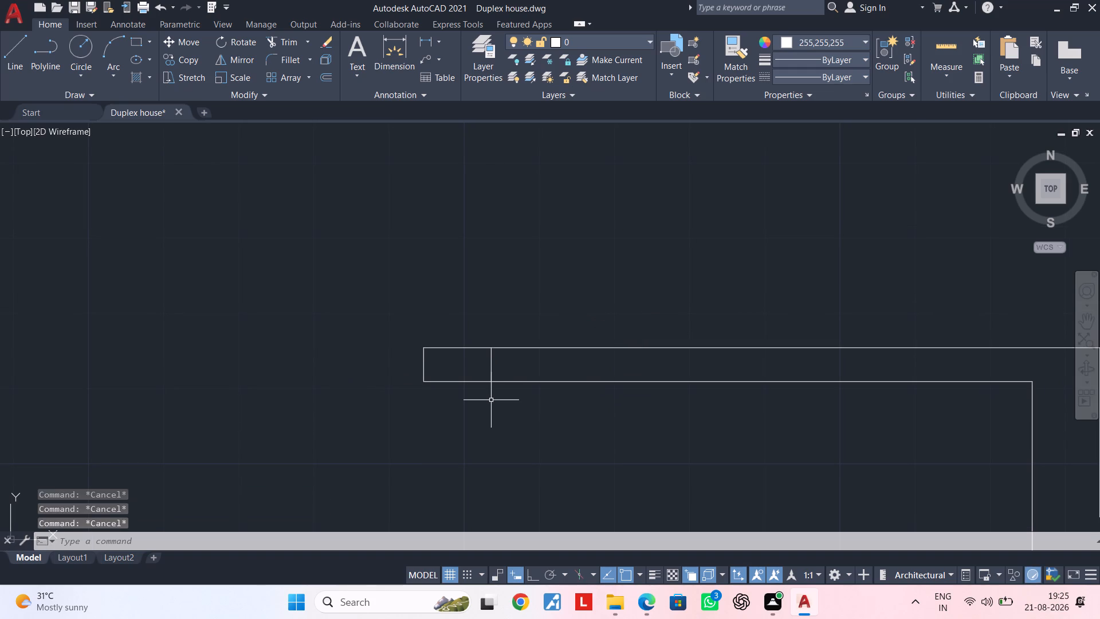
key("Escape")
key("Escape")
key("Escape")
key("Escape")
key("Escape")
key("Escape")
key("Escape")
key("Escape")
key("Escape")
Copy the square magenta column above the G. Bedroom's plant onto the free end of the balcony wall, from its lower-left corner.
scroll(491, 400, "down", 3)
middle_click_drag(491, 401, 486, 449)
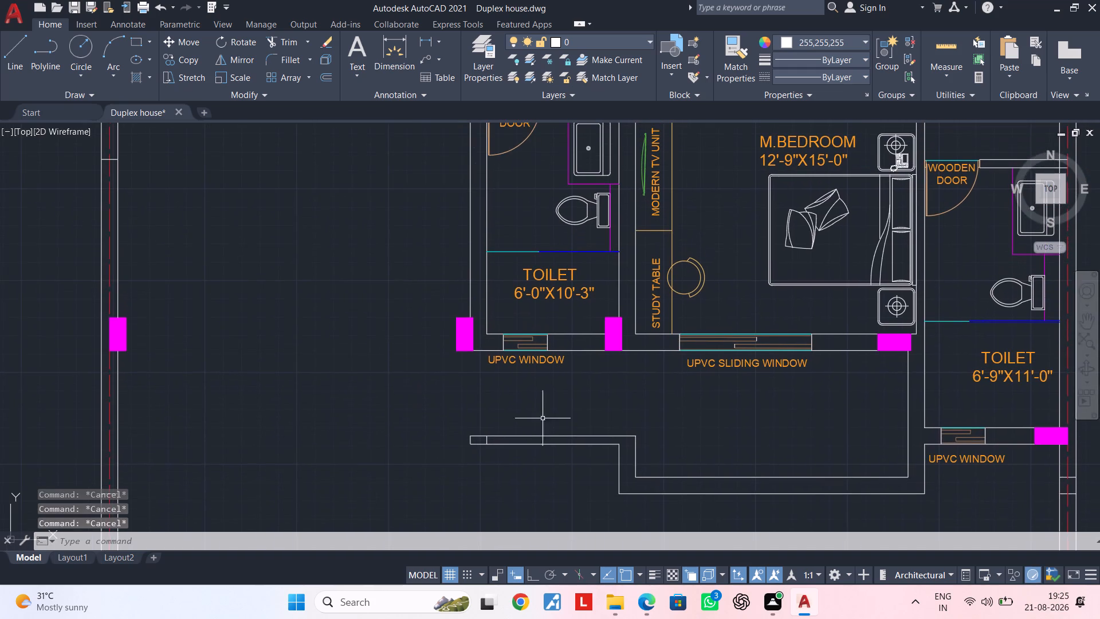
middle_click_drag(532, 523, 529, 557)
scroll(541, 460, "down", 1)
middle_click_drag(541, 462, 536, 536)
middle_click_drag(423, 410, 401, 574)
scroll(401, 574, "up", 1)
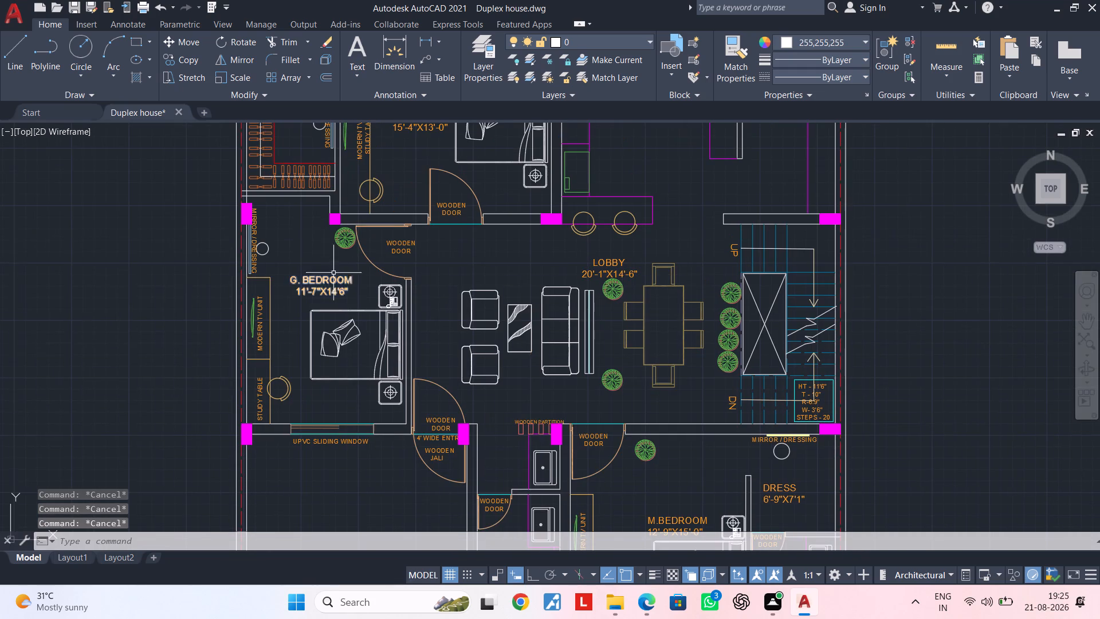
scroll(316, 211, "up", 4)
left_click(318, 136)
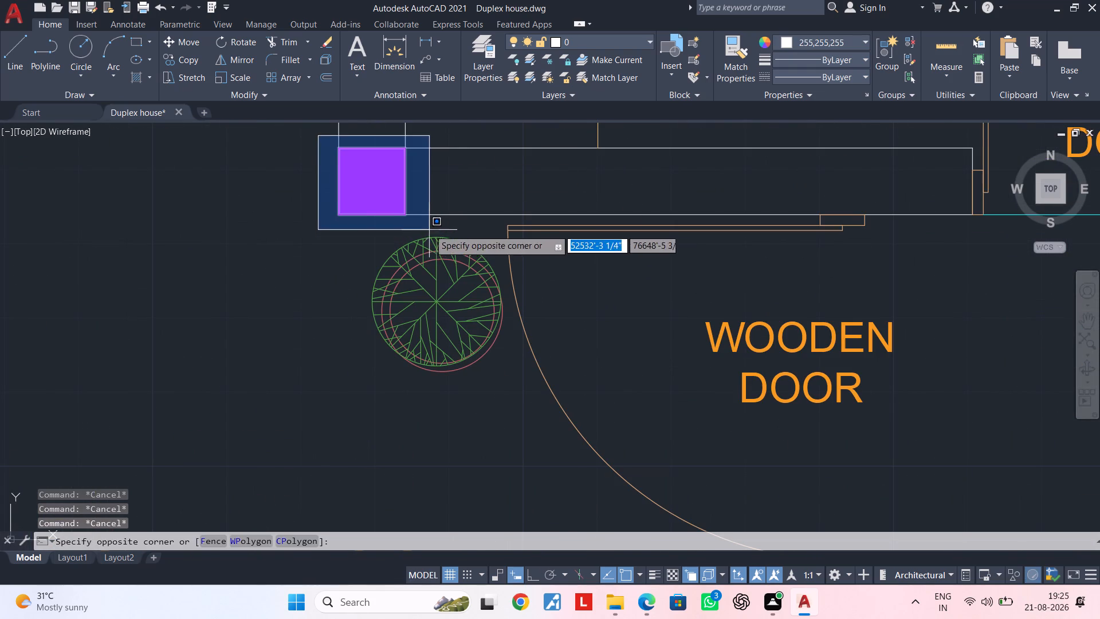
left_click(429, 229)
key("c")
key("o")
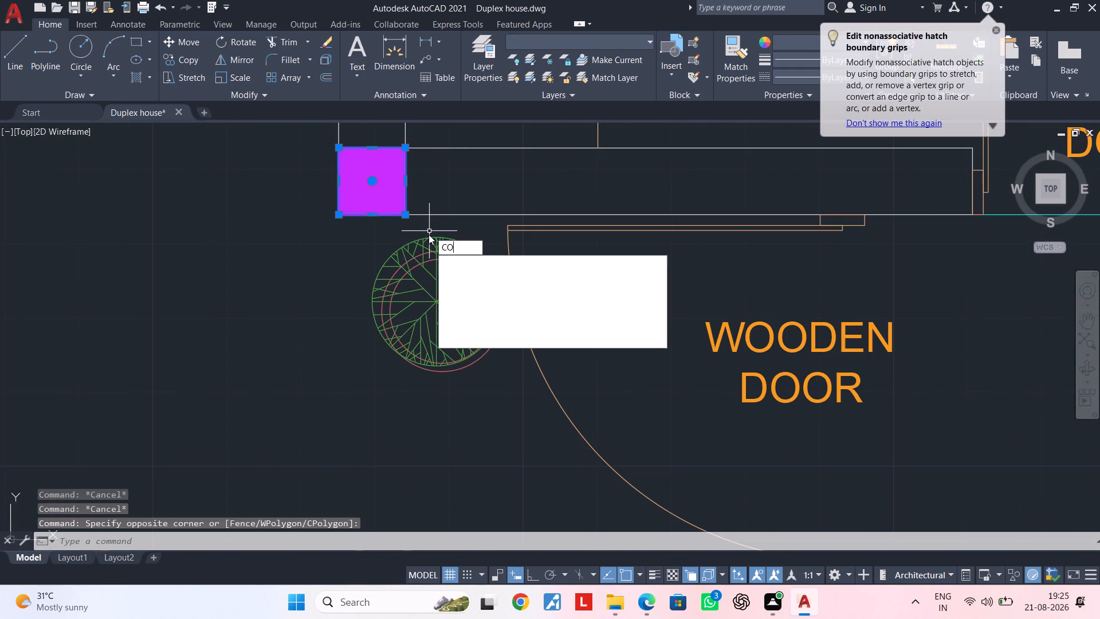
key("space")
left_click_drag(343, 218, 349, 242)
scroll(426, 416, "down", 3)
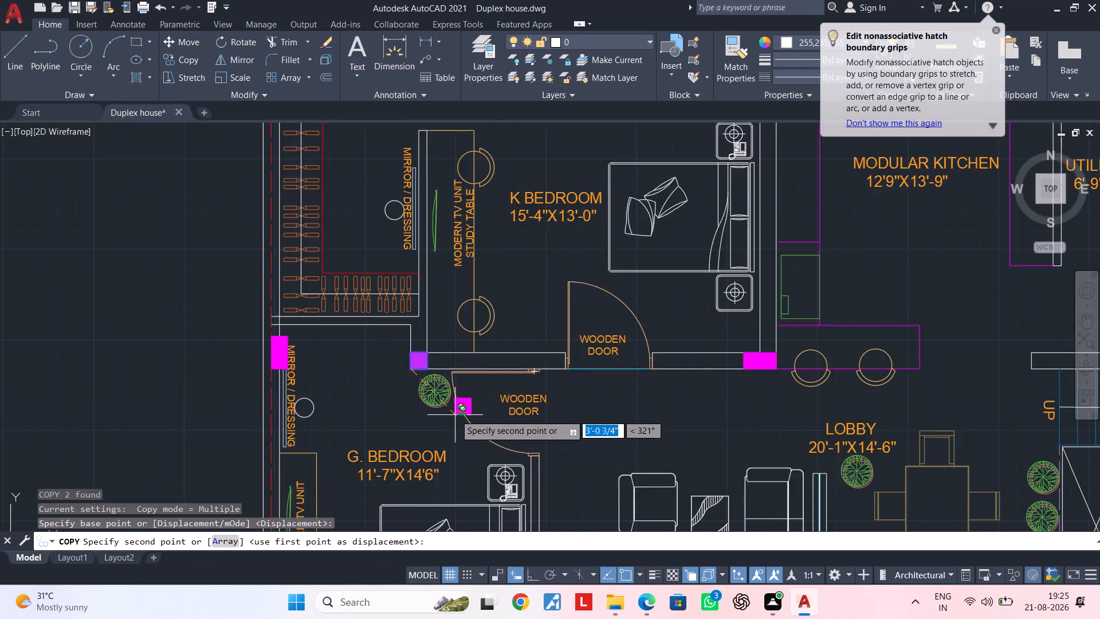
middle_click_drag(449, 279, 451, 147)
middle_click_drag(514, 382, 497, 138)
middle_click_drag(525, 366, 476, 135)
scroll(502, 398, "down", 1)
middle_click_drag(502, 398, 494, 166)
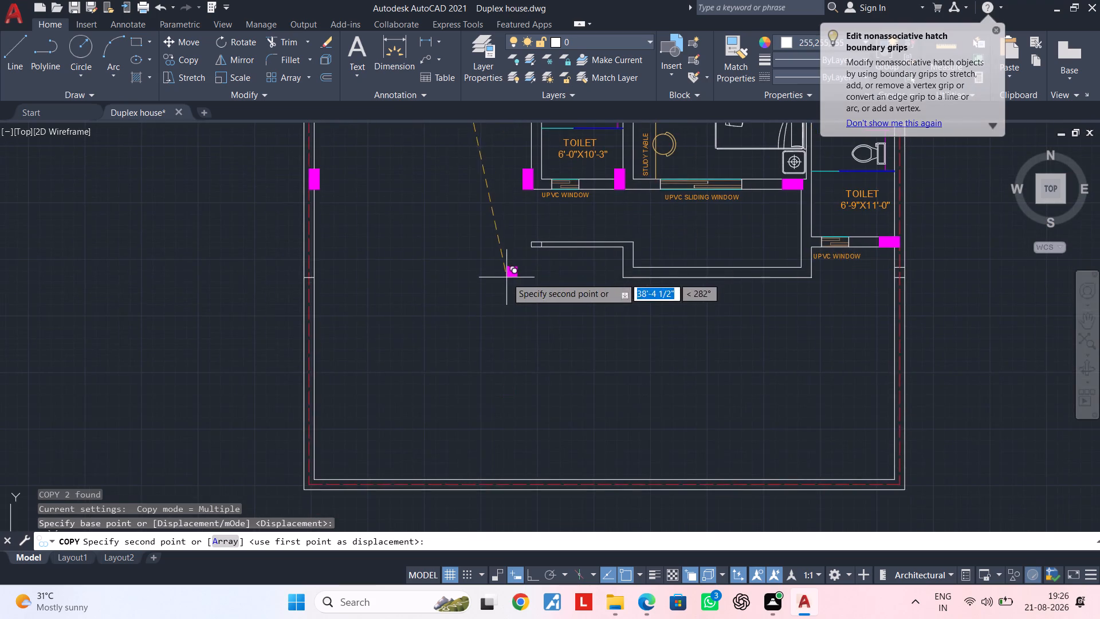
scroll(520, 228, "up", 3)
left_click(551, 297)
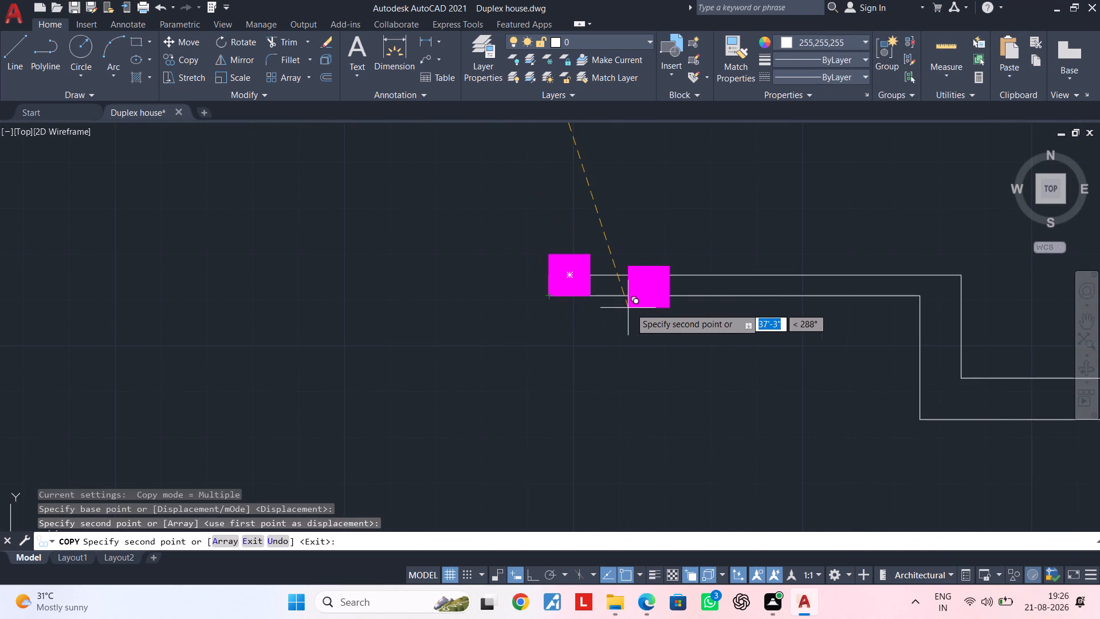
Place another column copy at the lower outer corner where the balcony wall steps down below the M. Bedroom.
middle_click_drag(730, 348, 265, 354)
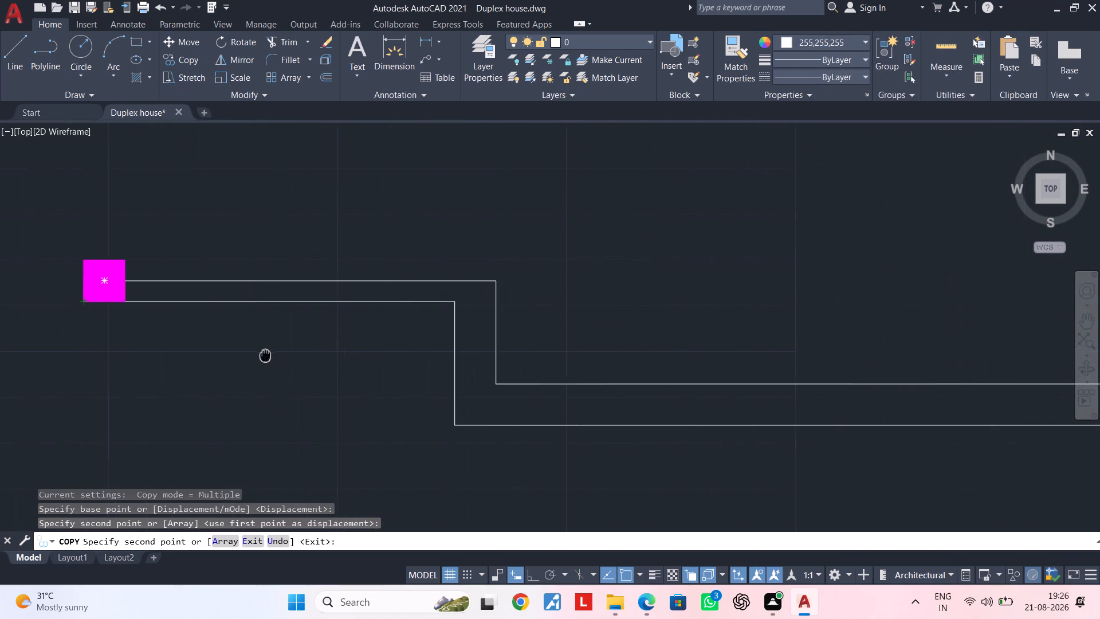
scroll(488, 374, "down", 2)
middle_click_drag(603, 385, 183, 348)
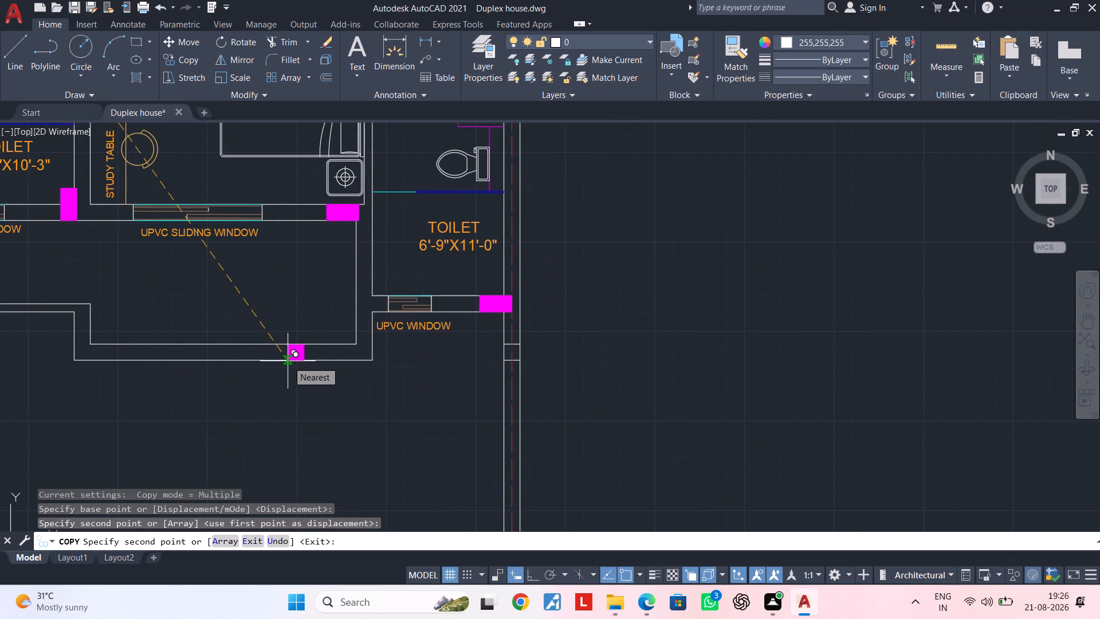
middle_click_drag(155, 358, 296, 356)
scroll(205, 360, "up", 2)
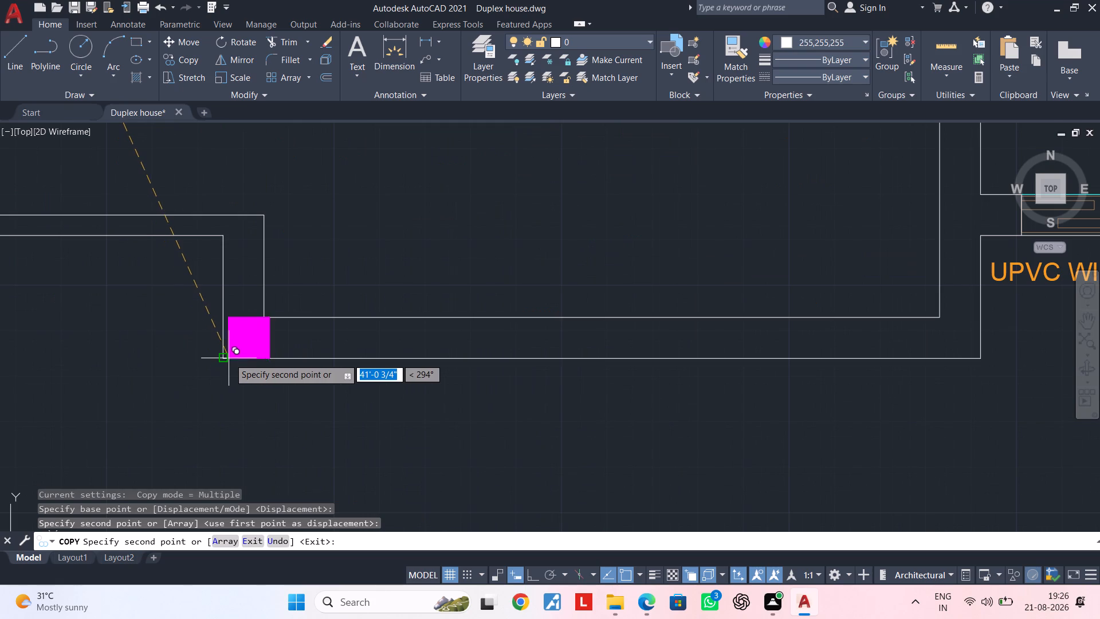
left_click(221, 358)
Place a column copy at the balcony wall's corner beside the 6'-9"X11'-0" toilet and finish copying.
scroll(403, 370, "down", 1)
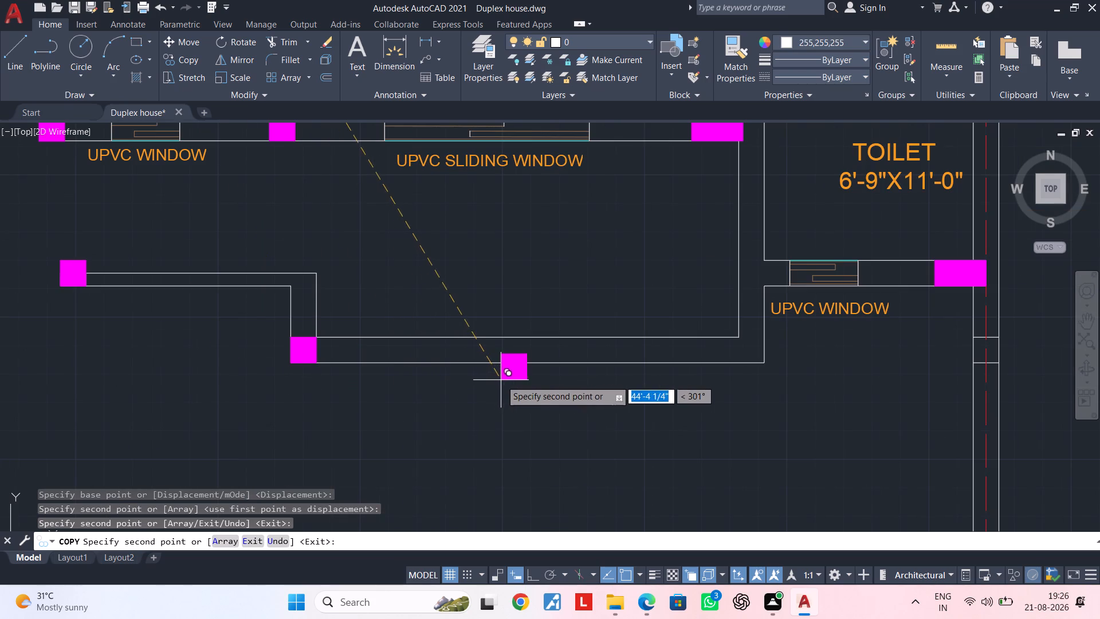
middle_click_drag(443, 380, 255, 380)
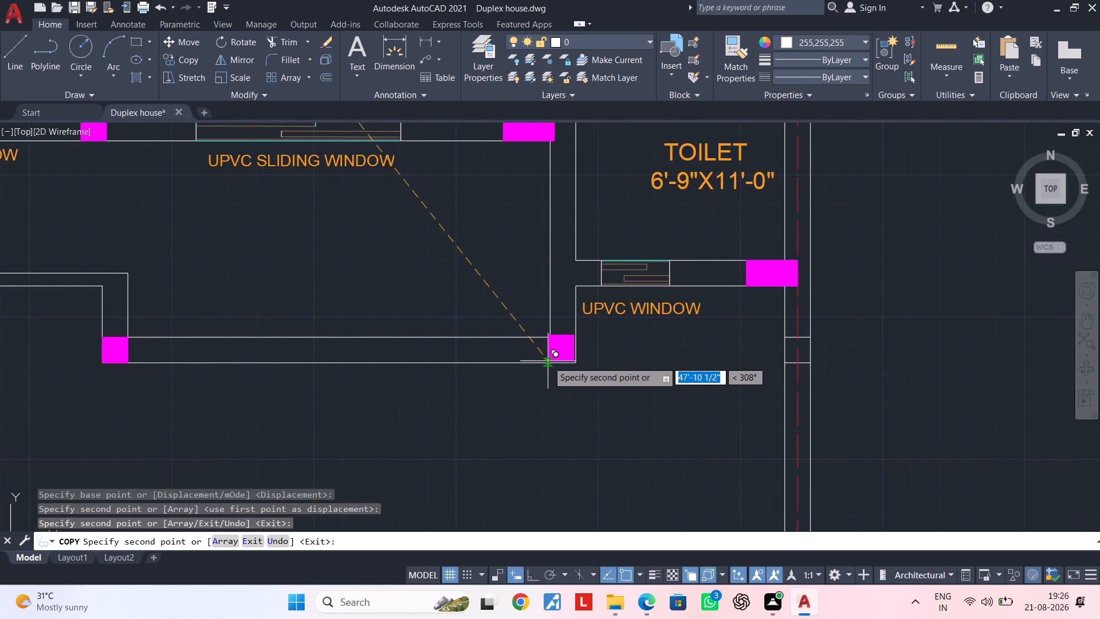
scroll(548, 361, "up", 3)
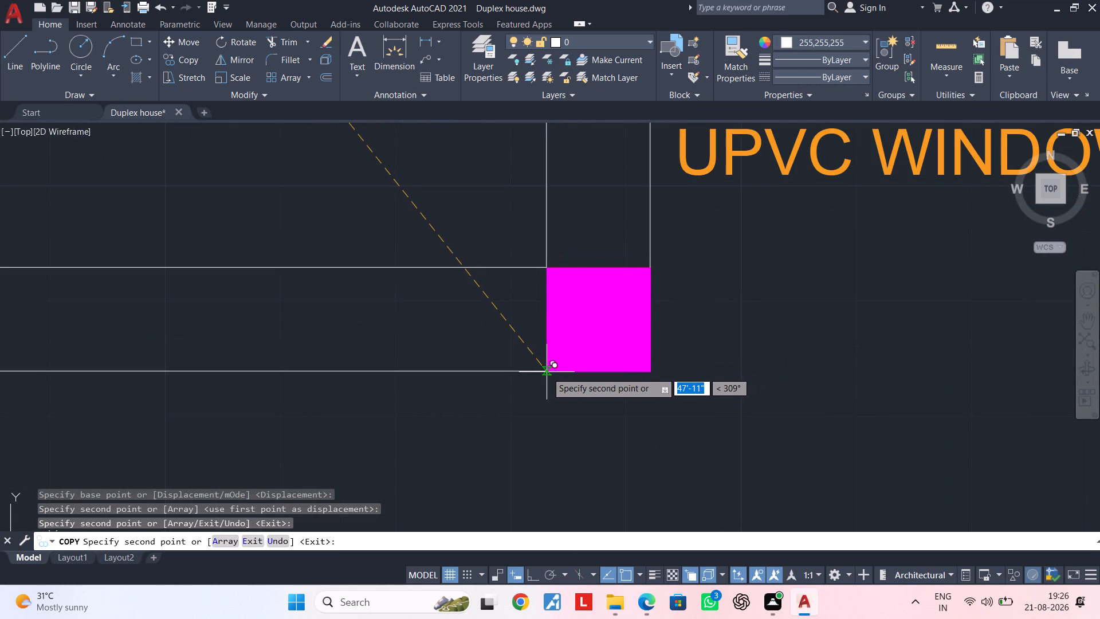
left_click(547, 372)
key("Escape")
key("Escape")
middle_click_drag(655, 373, 591, 393)
key("Escape")
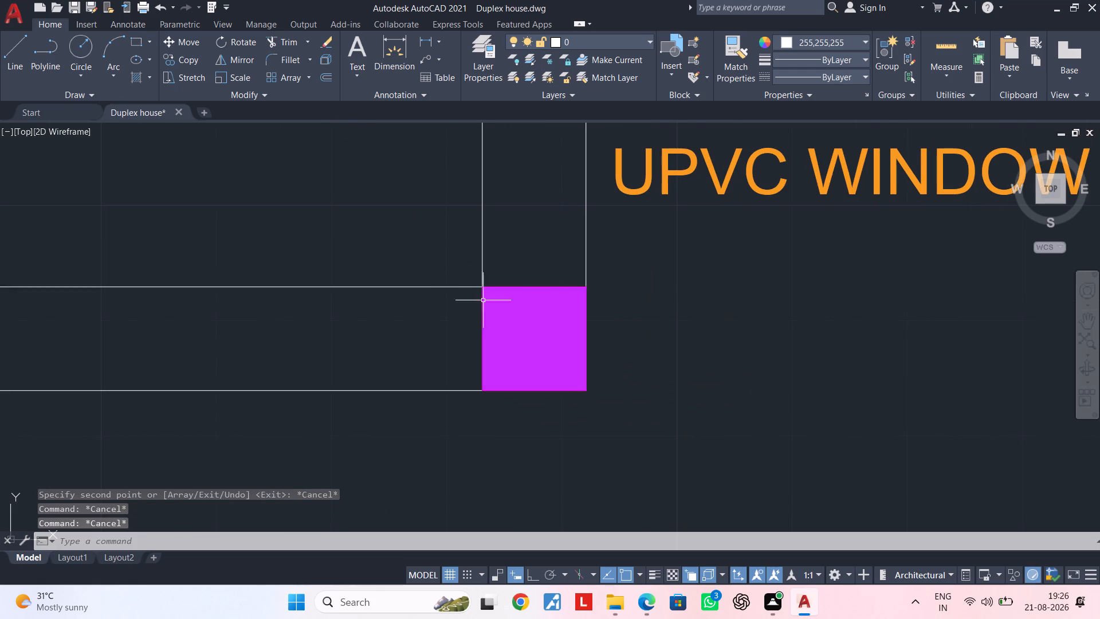
Move the column beside the 6'-9"X11'-0" toilet slightly, using its lower-right corner to align it with the balcony wall's outer corner.
left_click(456, 263)
left_click(608, 410)
type("M")
key("space")
scroll(595, 402, "up", 2)
left_click(574, 374)
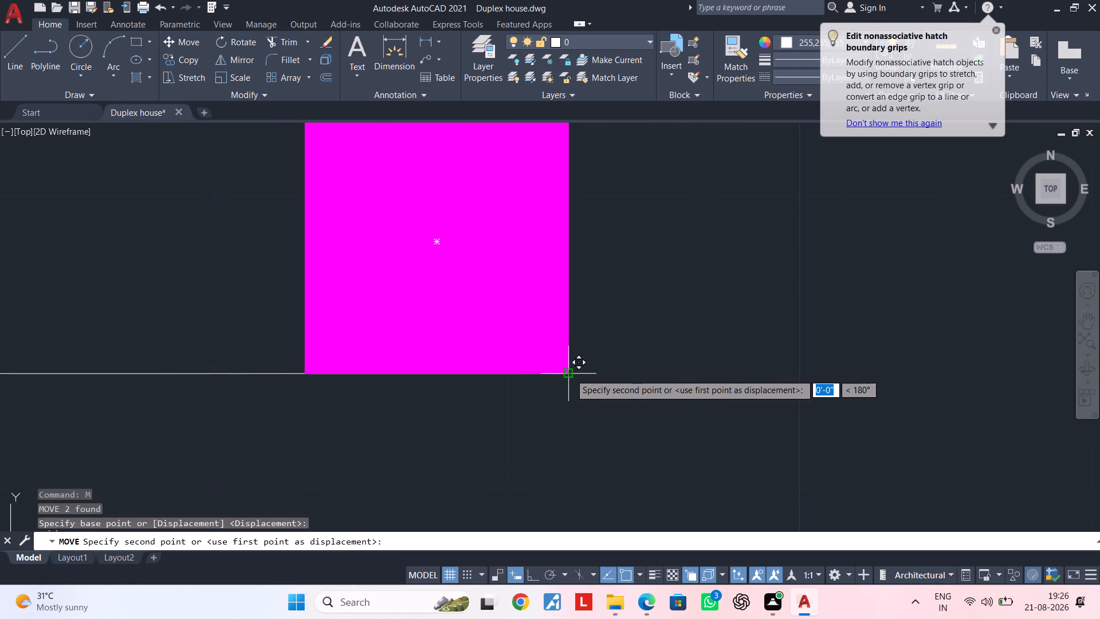
left_click(570, 374)
With ortho on, draw a 4 1/2" line across the thin balcony wall, a short distance from its free-end column.
scroll(556, 397, "down", 2)
middle_click_drag(358, 419, 817, 425)
middle_click_drag(530, 404, 776, 405)
scroll(768, 405, "down", 1)
middle_click_drag(533, 395, 886, 393)
scroll(493, 378, "down", 1)
middle_click_drag(522, 378, 698, 379)
middle_click_drag(428, 377, 561, 377)
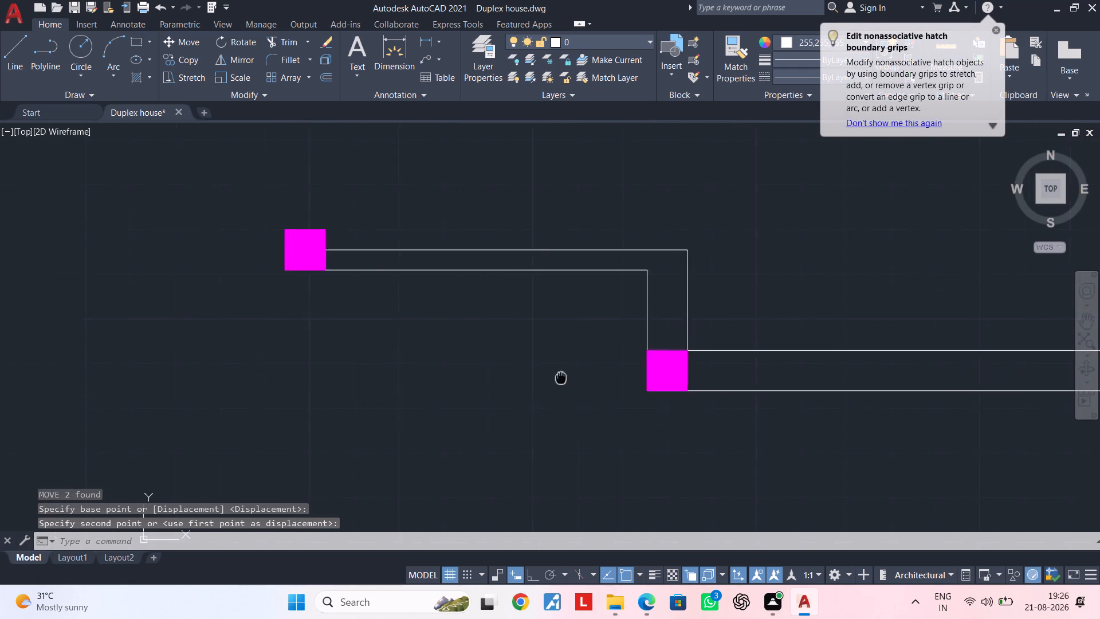
middle_click_drag(561, 377, 611, 377)
scroll(383, 294, "up", 2)
key("Escape")
key("Escape")
type("L")
key("space")
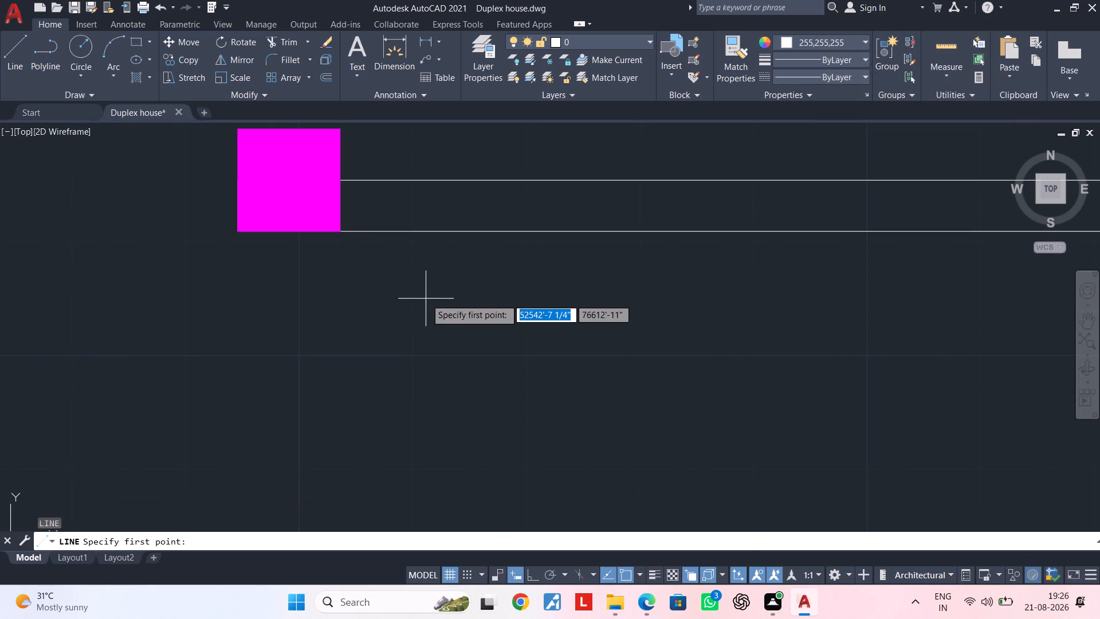
left_click(425, 178)
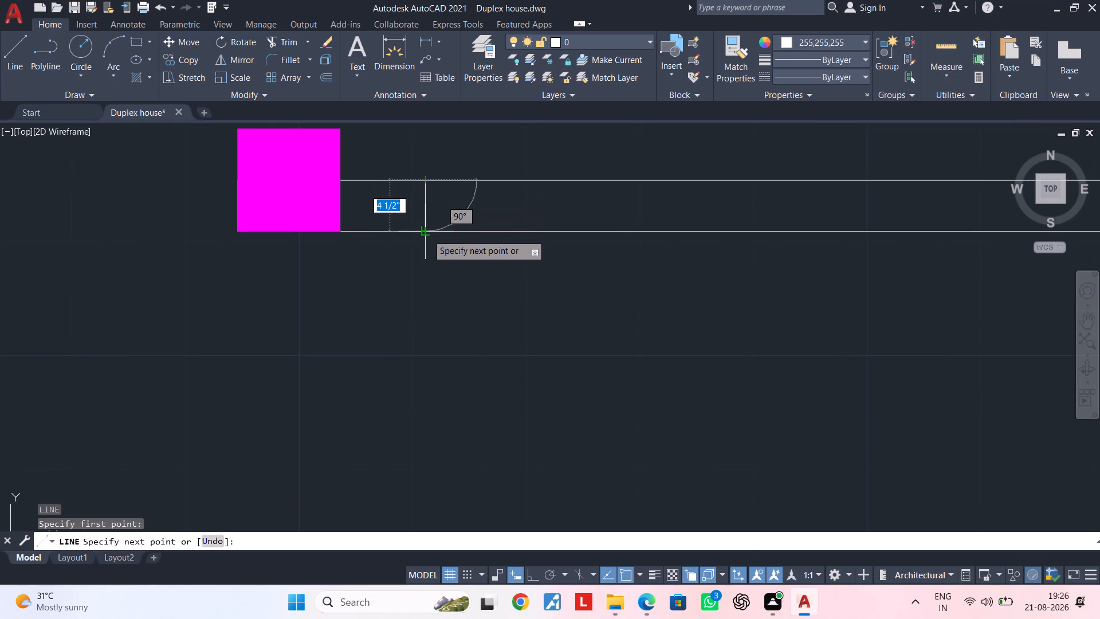
left_click(534, 577)
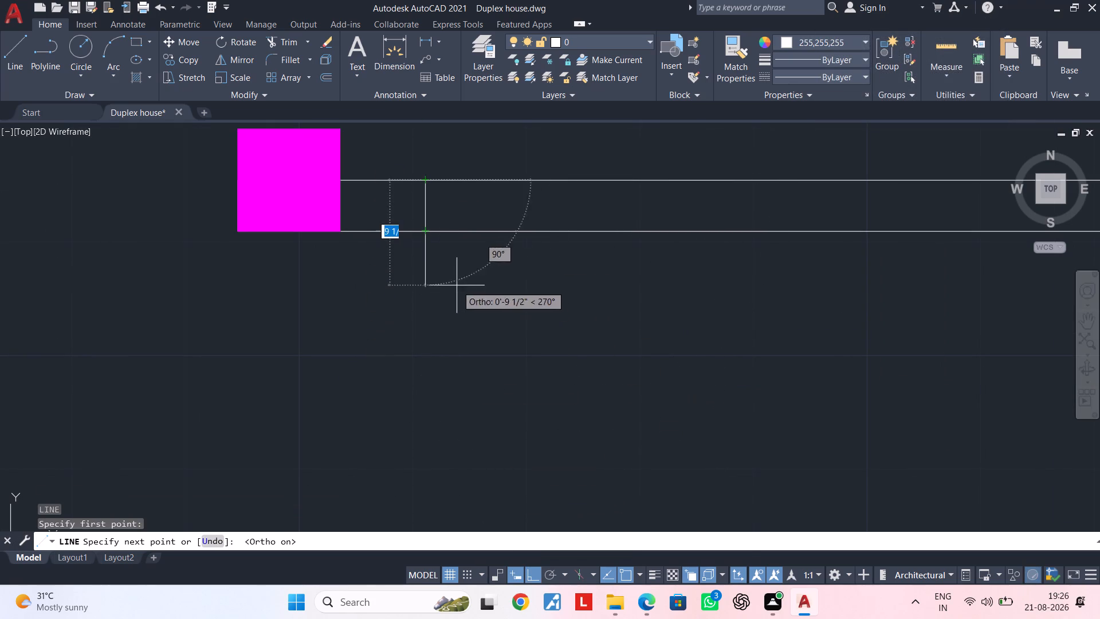
left_click(427, 227)
key("Escape")
scroll(472, 271, "down", 3)
middle_click_drag(514, 293, 379, 281)
key("Escape")
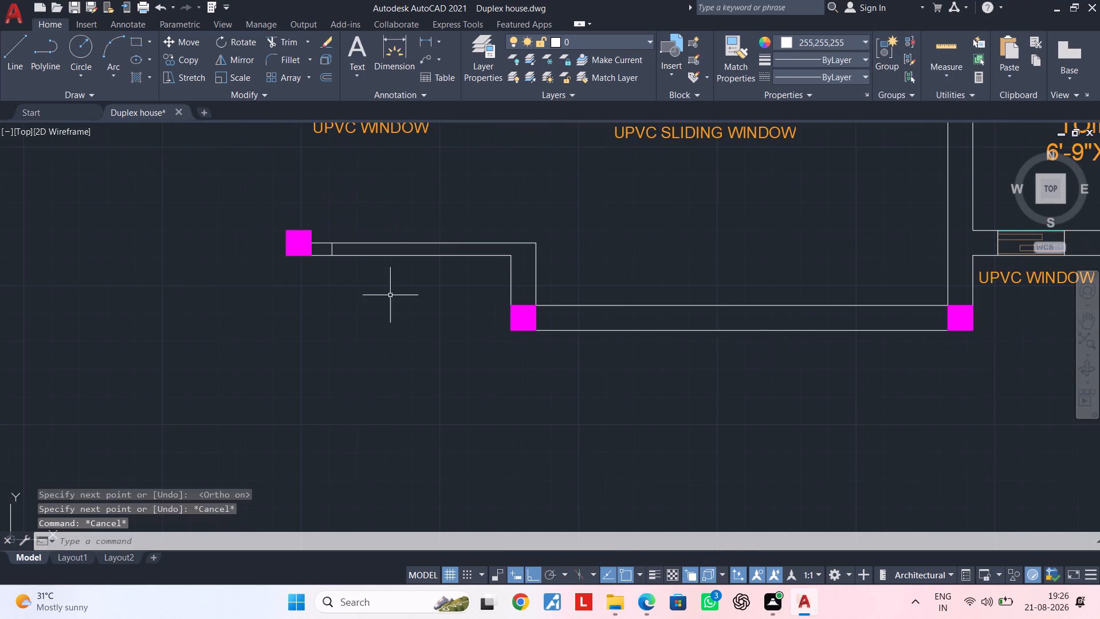
key("Escape")
key("Escape")
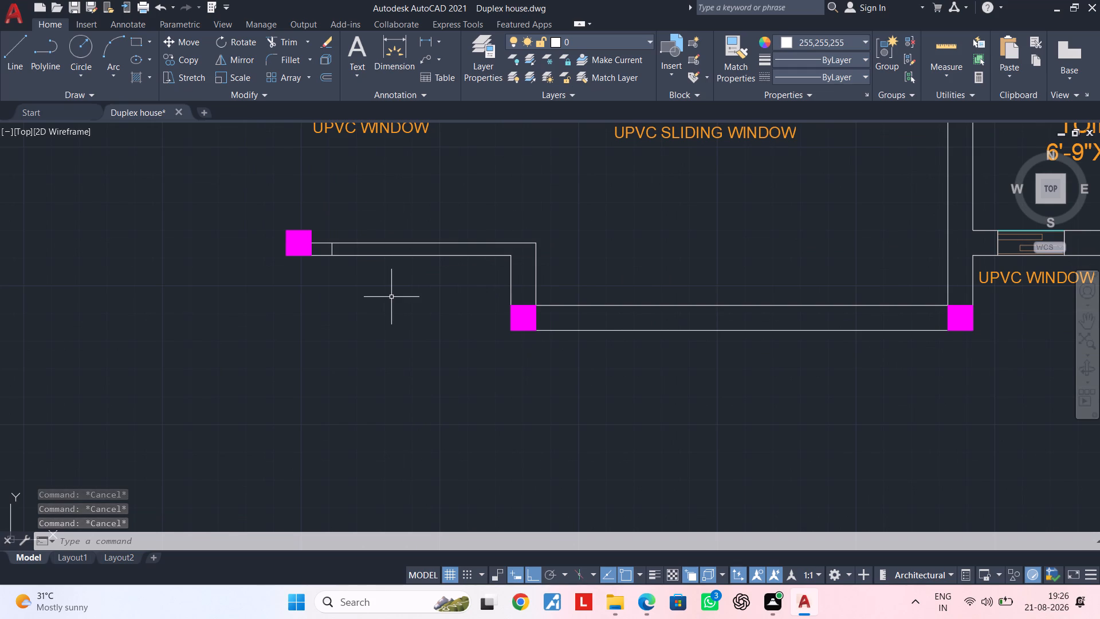
key("Escape")
key("Escape")
key("Escape")
key("Escape")
key("Escape")
key("Escape")
key("Escape")
key("Escape")
key("Escape")
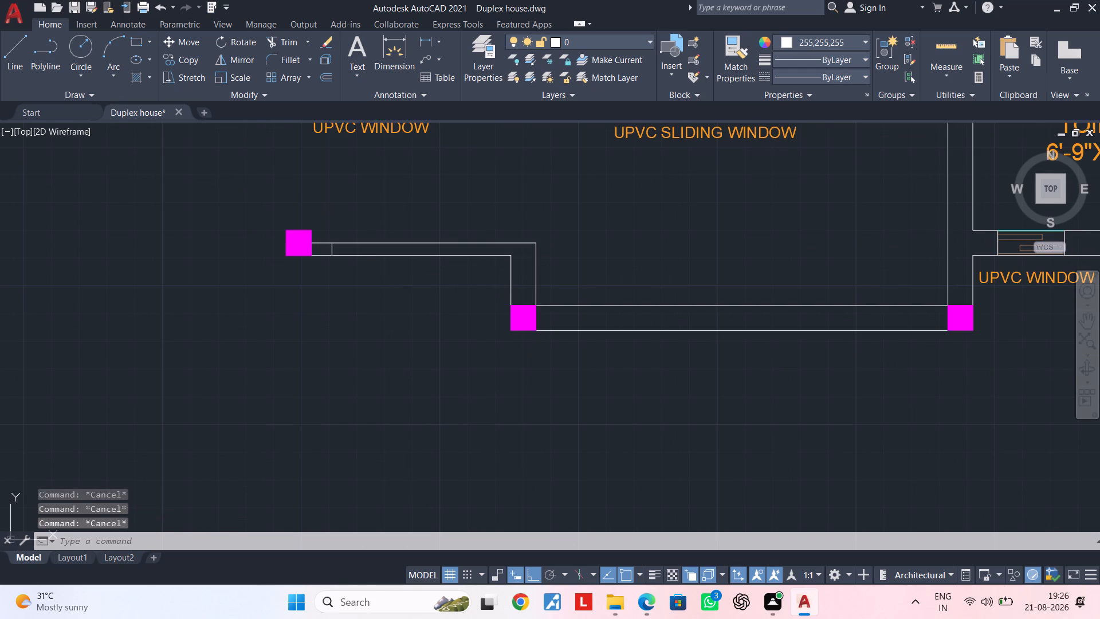
key("Escape")
key("Escape")
key("Escape")
Draw a second line across the thin balcony wall, a short distance before it turns down to the middle column.
middle_click_drag(444, 288, 344, 309)
key("Escape")
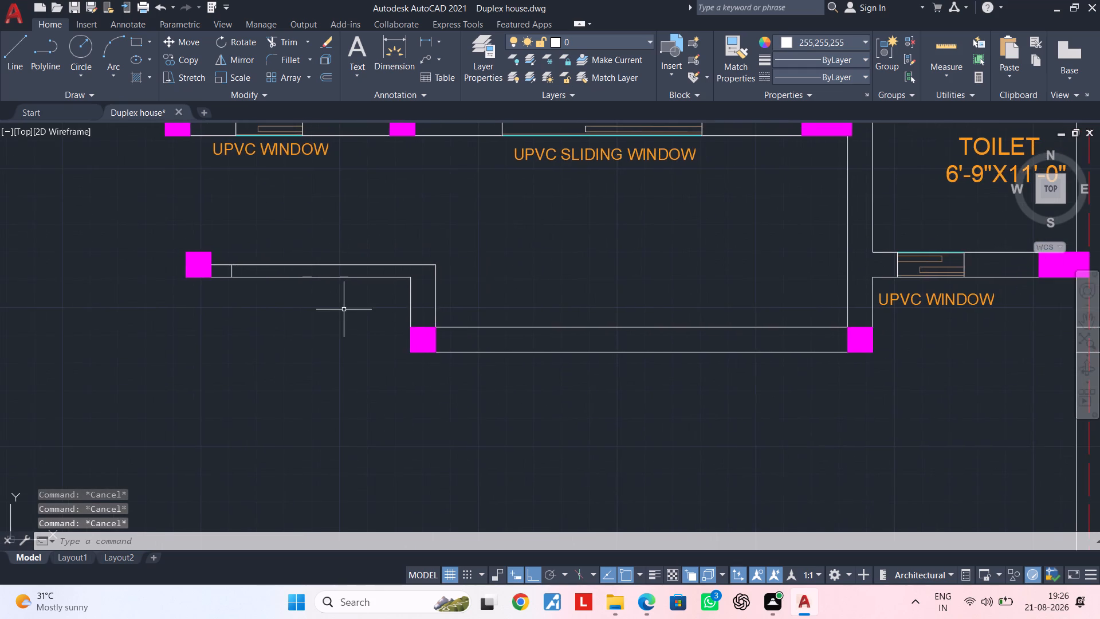
scroll(353, 301, "up", 1)
middle_click_drag(362, 300, 367, 357)
key("Escape")
key("Escape")
type("L")
key("space")
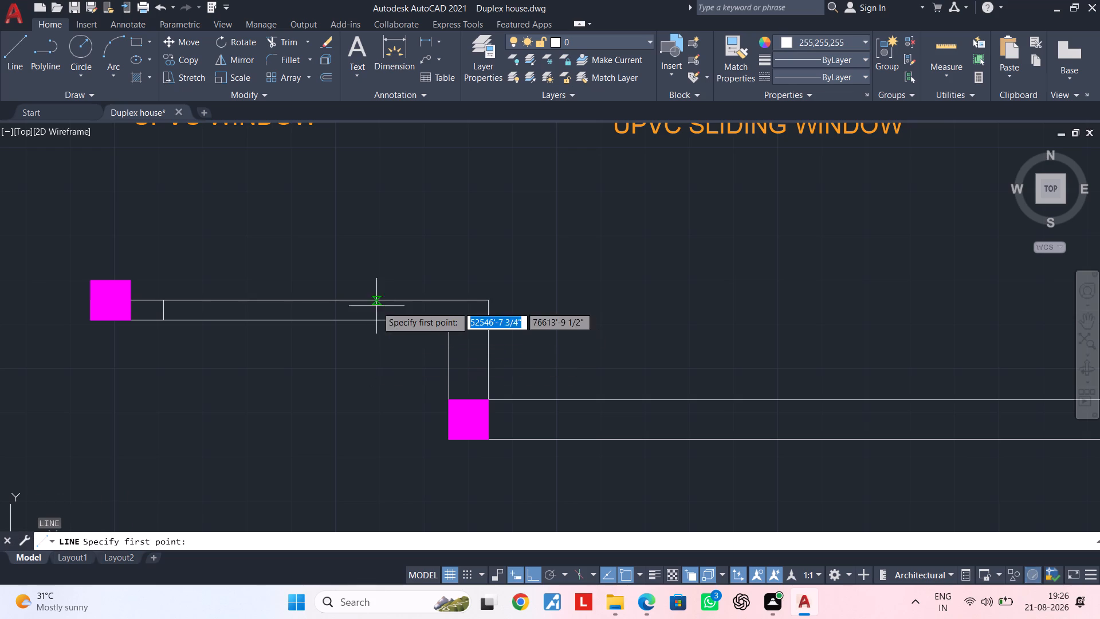
left_click(394, 297)
left_click(395, 324)
key("Escape")
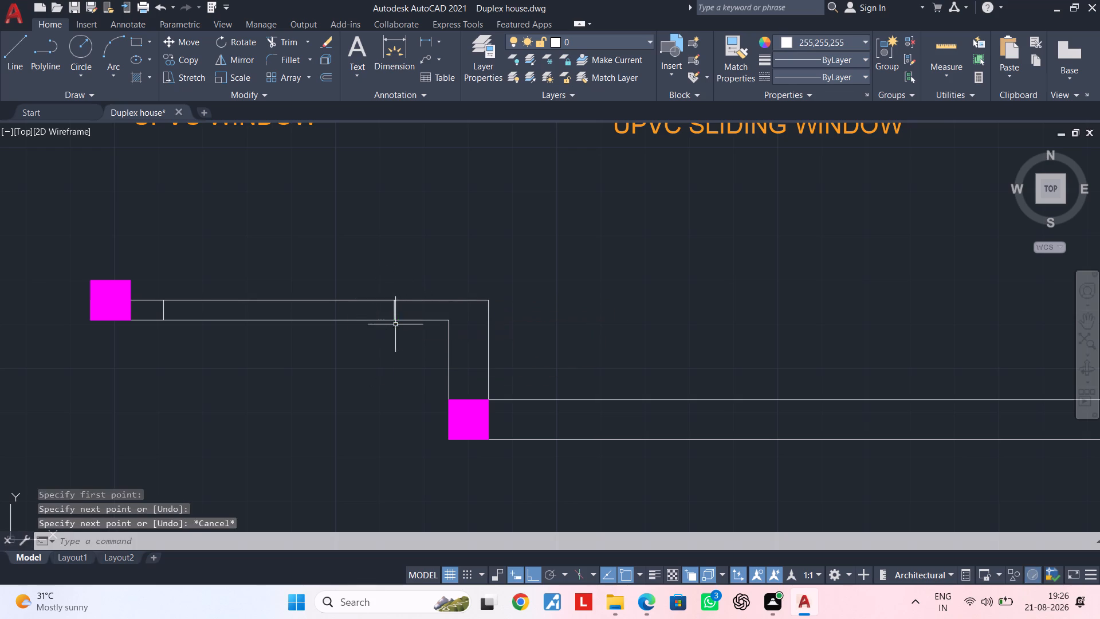
middle_click_drag(351, 366, 454, 389)
key("Escape")
key("Escape")
middle_click(416, 388)
key("Escape")
key("Escape")
key("Escape")
key("Escape")
key("Escape")
key("Escape")
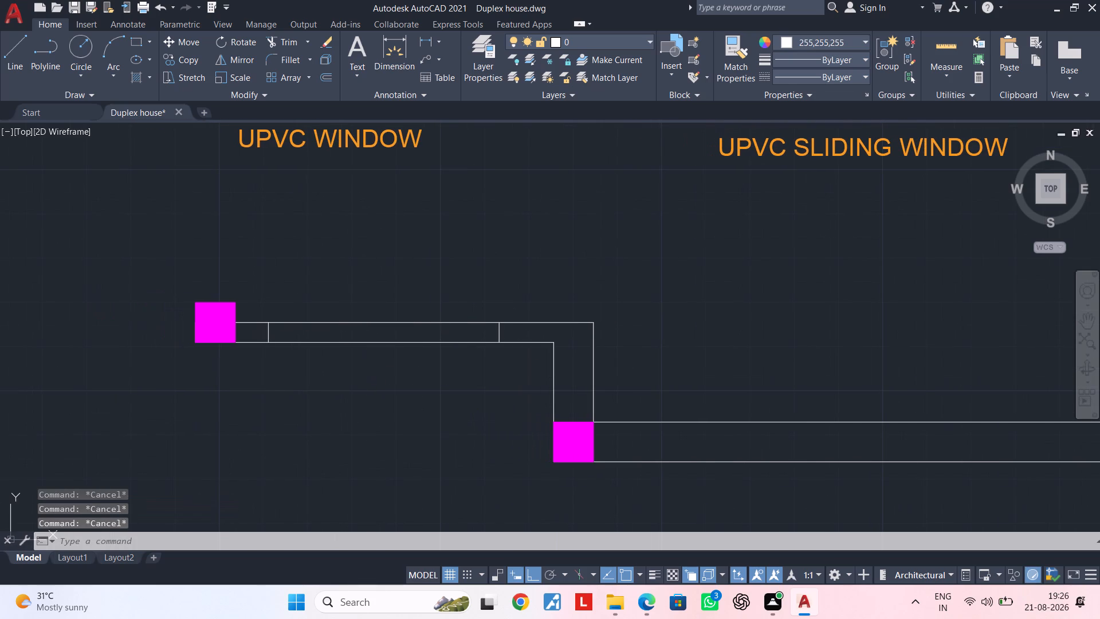
key("Escape")
key("Escape")
key("Escape")
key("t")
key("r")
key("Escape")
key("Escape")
Draw a line about 4'-4 1/4" long between the midpoints of the two cross lines in the thin balcony wall.
scroll(298, 352, "up", 2)
middle_click_drag(298, 352, 273, 382)
key("Escape")
key("Escape")
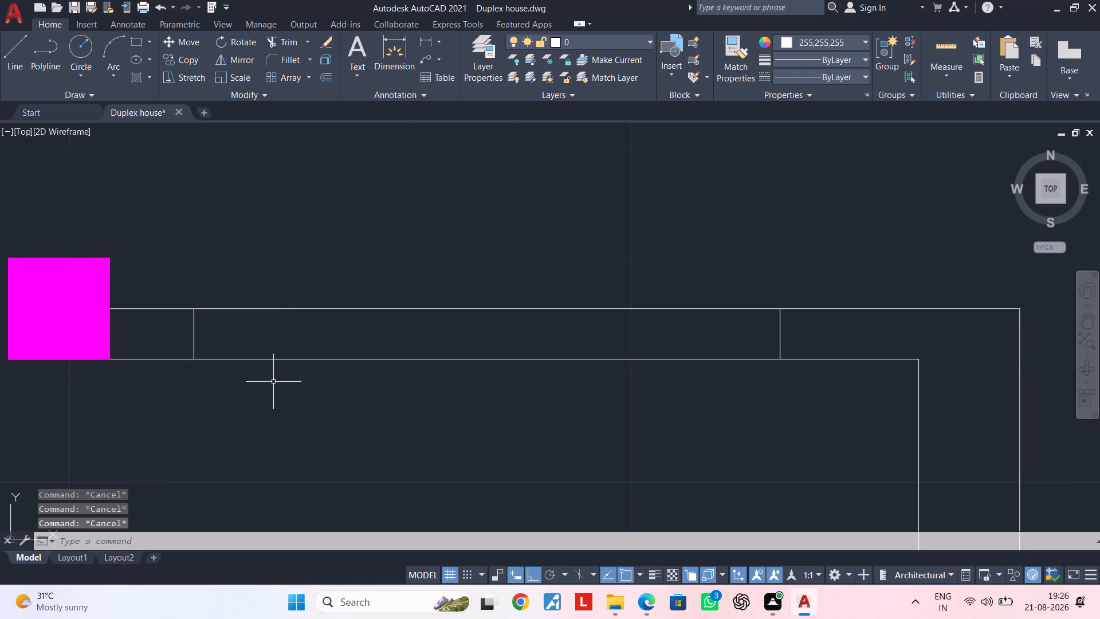
key("l")
key("space")
scroll(190, 339, "up", 2)
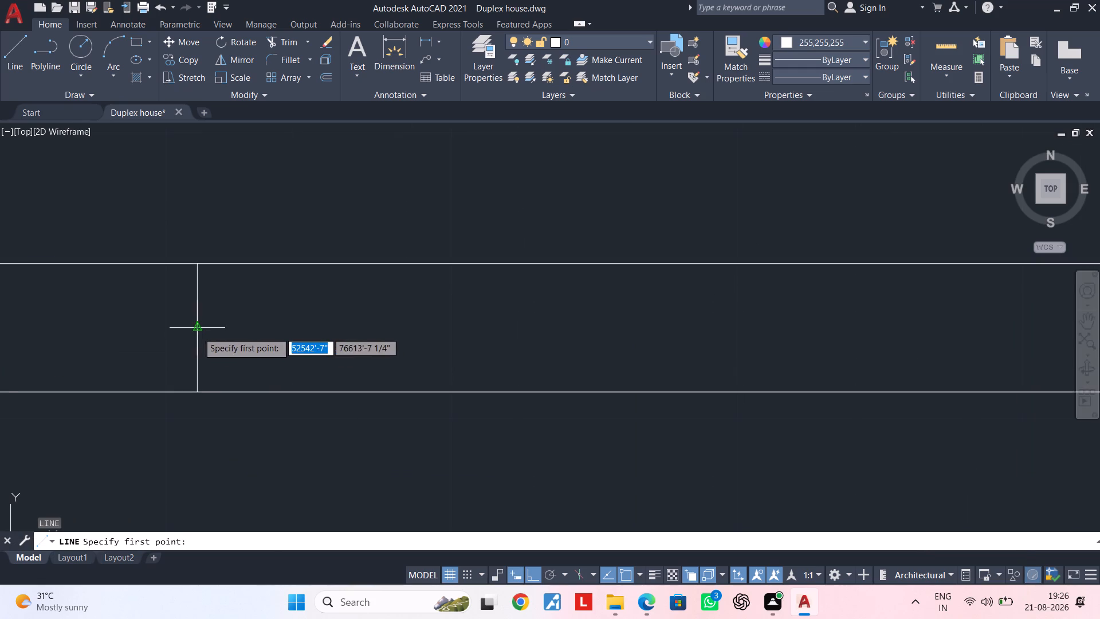
left_click(198, 332)
scroll(614, 331, "down", 1)
middle_click_drag(589, 331, 119, 332)
scroll(690, 330, "down", 1)
middle_click_drag(678, 330, 581, 332)
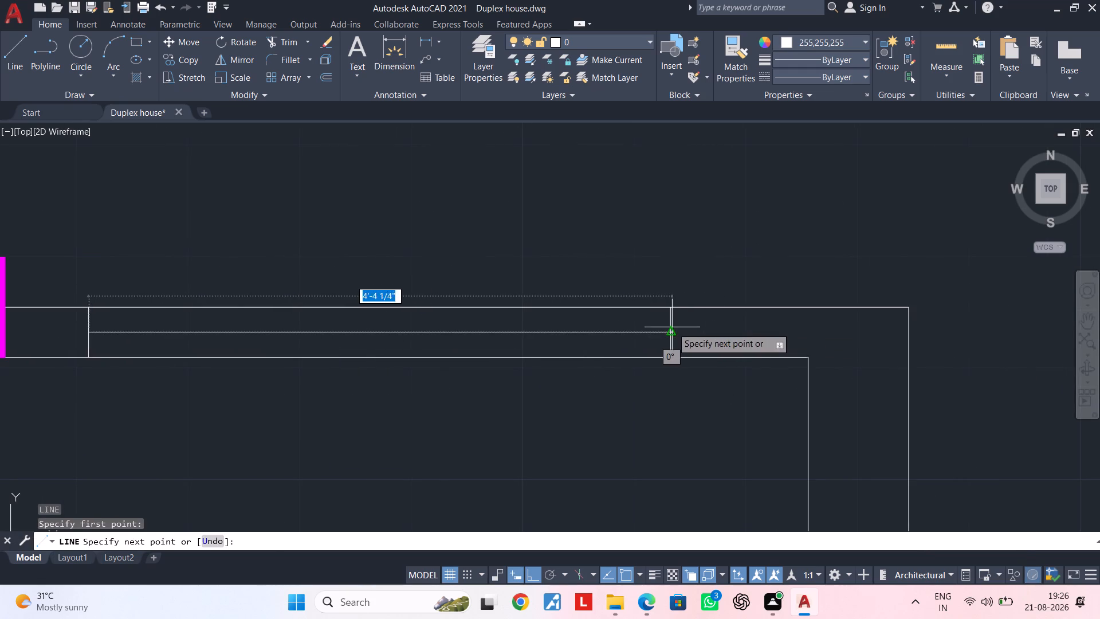
left_click(670, 327)
key("Escape")
key("Escape")
Draw a second line about 4'-4 1/4" long between the cross lines, just above the centre line.
middle_click_drag(484, 336, 587, 341)
key("space")
scroll(370, 288, "up", 3)
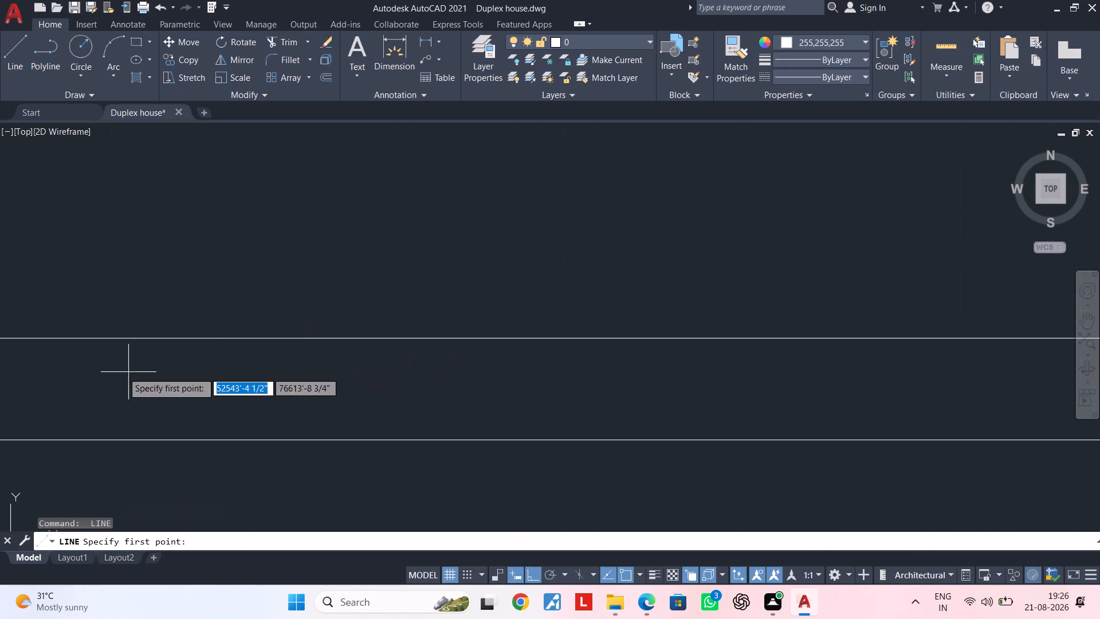
scroll(134, 372, "down", 1)
middle_click_drag(138, 372, 562, 322)
left_click(296, 355)
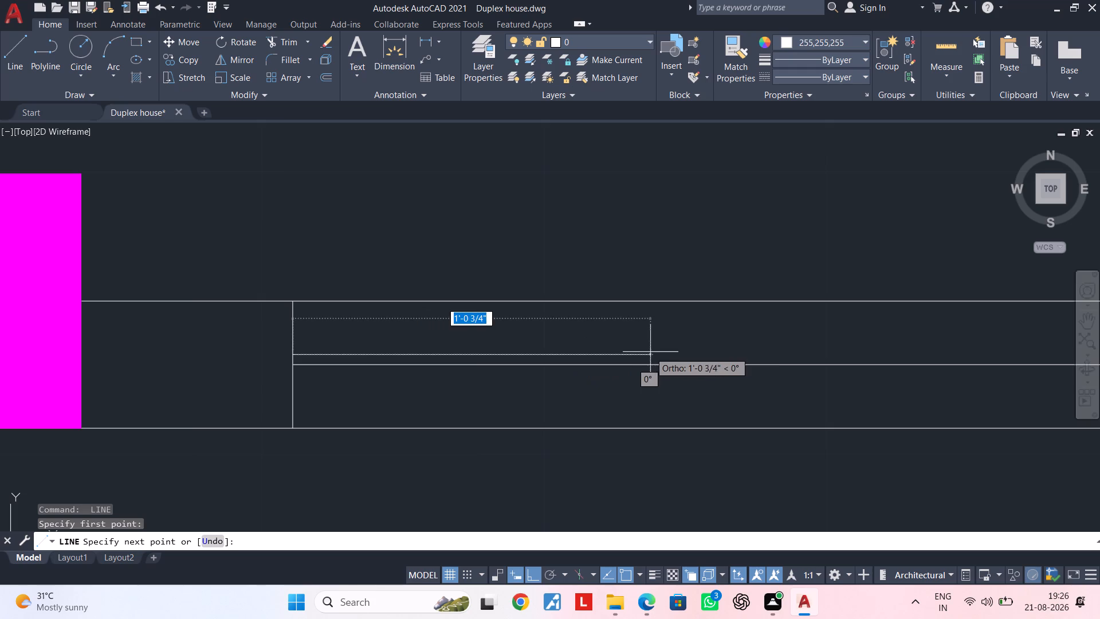
middle_click_drag(634, 352, 86, 352)
scroll(745, 357, "down", 1)
middle_click_drag(736, 357, 182, 354)
scroll(493, 356, "up", 1)
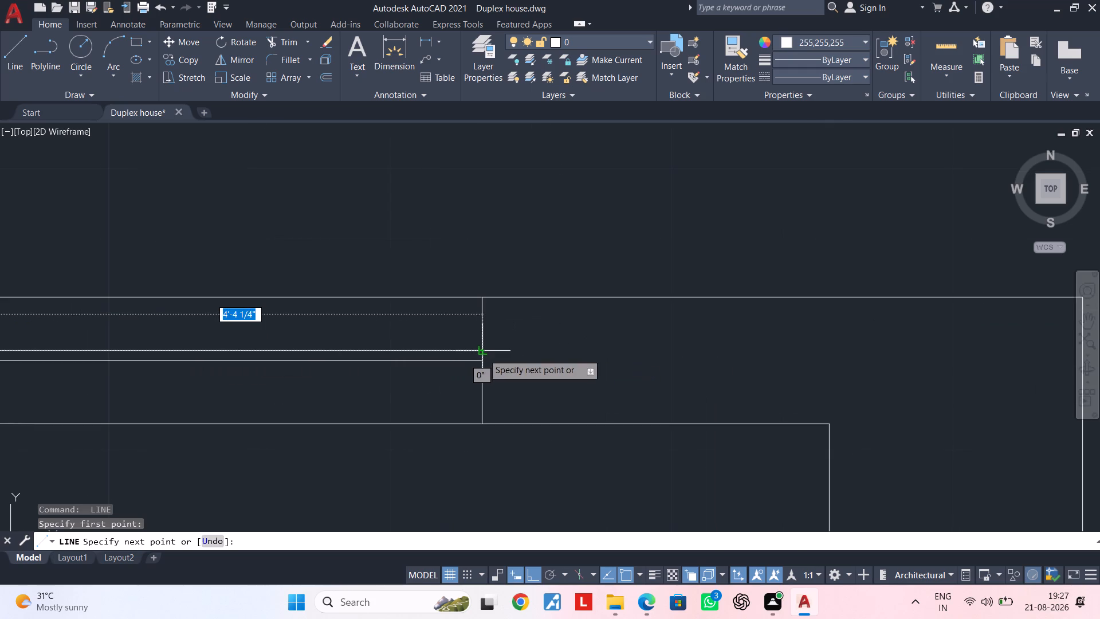
left_click(478, 353)
key("Escape")
middle_click_drag(391, 365, 541, 362)
middle_click_drag(378, 366, 572, 363)
key("Escape")
Draw a third line between the cross lines, just below the centre line at similar spacing.
middle_click_drag(316, 366, 686, 358)
scroll(135, 344, "down", 1)
middle_click_drag(250, 344, 475, 344)
key("space")
scroll(141, 363, "up", 2)
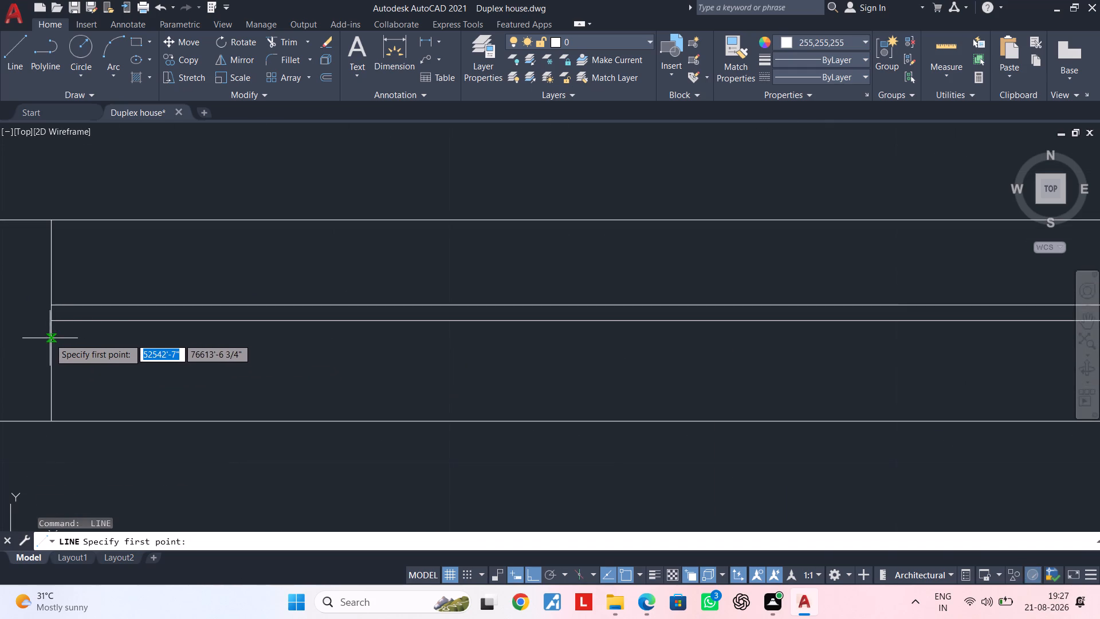
left_click(49, 338)
scroll(594, 346, "down", 1)
middle_click_drag(506, 348, 203, 347)
scroll(871, 365, "down", 1)
middle_click_drag(839, 365, 327, 363)
scroll(727, 365, "up", 1)
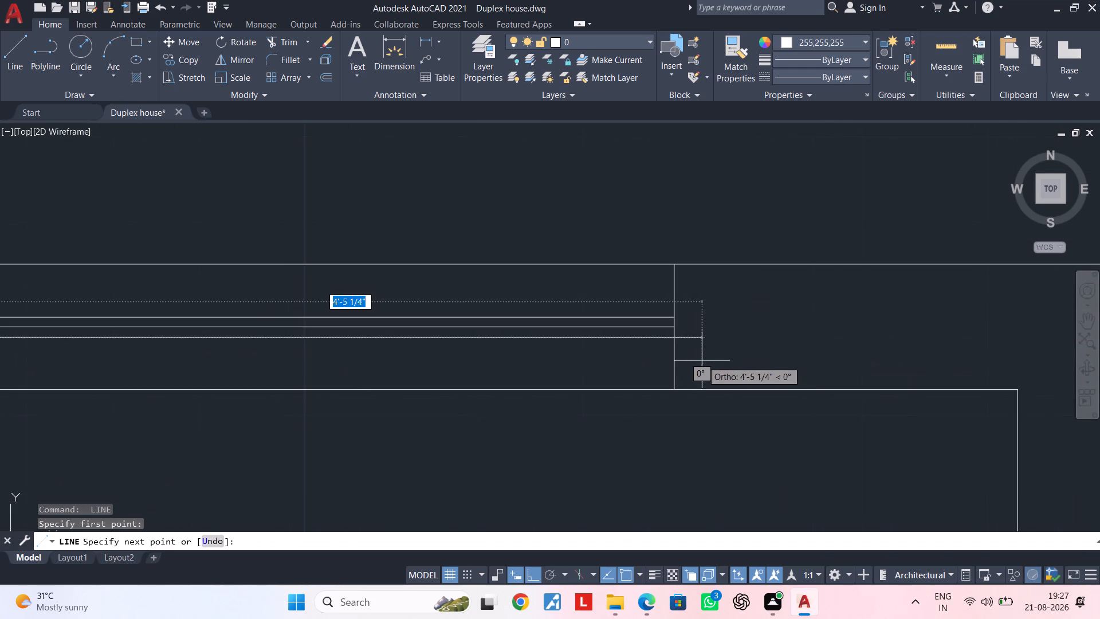
left_click(671, 338)
key("Escape")
scroll(572, 346, "down", 1)
middle_click_drag(589, 346, 749, 351)
key("Escape")
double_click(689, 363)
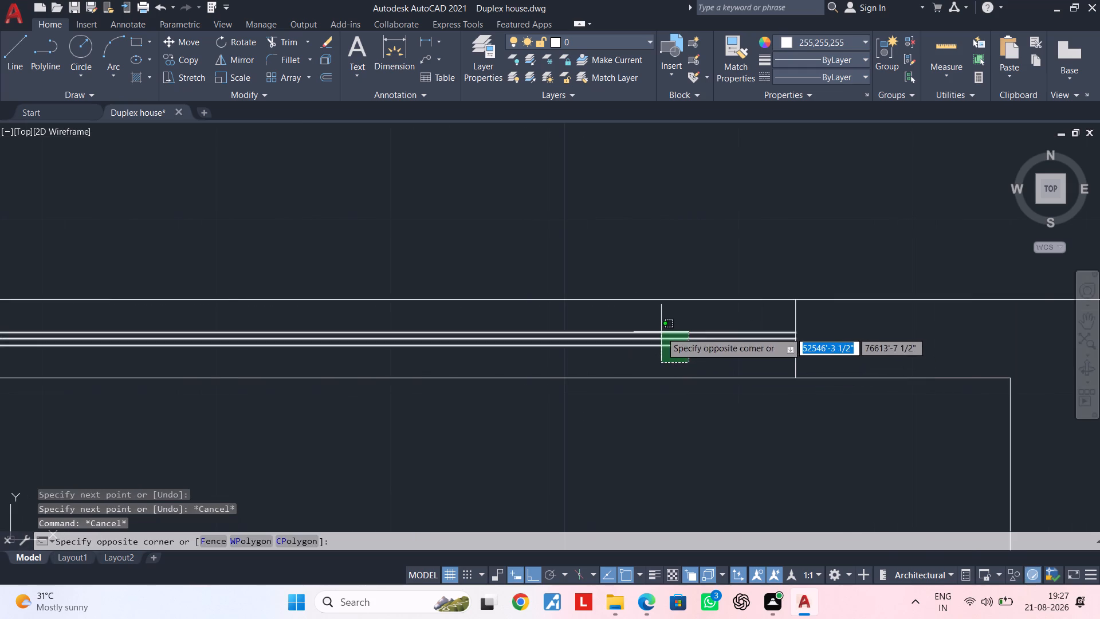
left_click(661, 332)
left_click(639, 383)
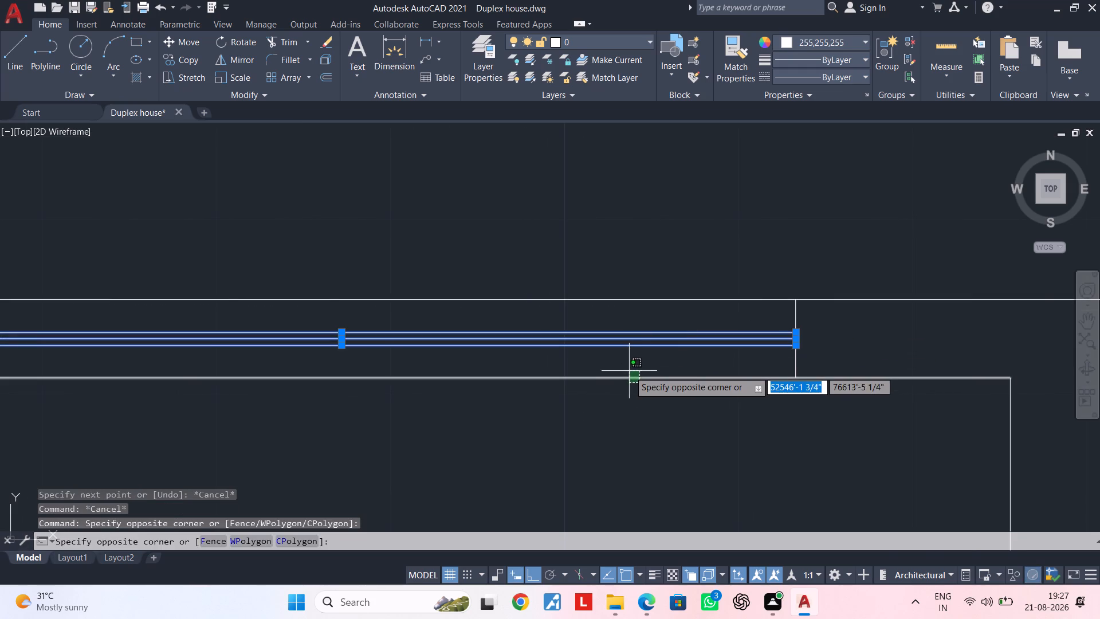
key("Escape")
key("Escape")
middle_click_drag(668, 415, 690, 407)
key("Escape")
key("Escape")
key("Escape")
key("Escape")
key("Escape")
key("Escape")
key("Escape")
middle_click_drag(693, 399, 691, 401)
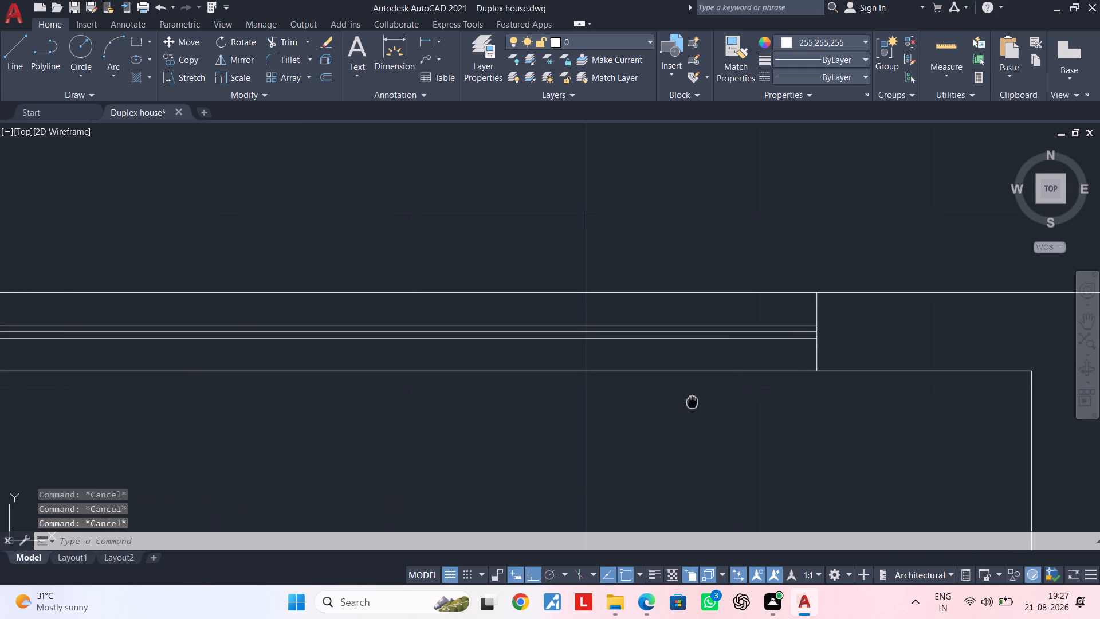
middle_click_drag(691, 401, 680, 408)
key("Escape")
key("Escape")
Trim away the thin balcony wall's two outer lines between the cross lines.
key("t")
key("r")
key("space")
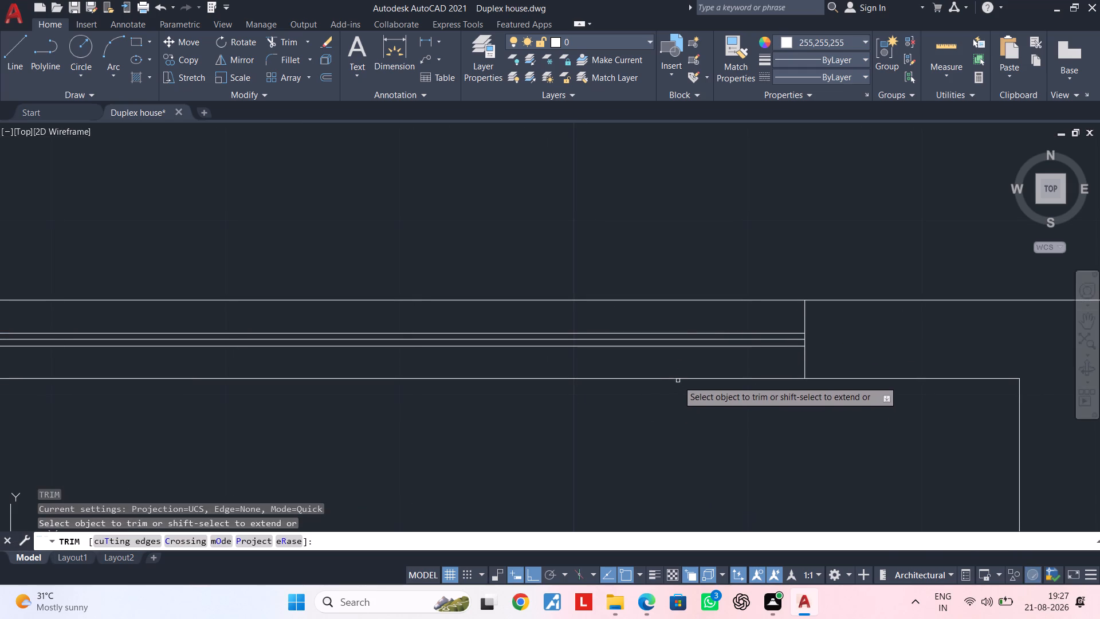
left_click(678, 378)
left_click(678, 301)
key("Escape")
key("Escape")
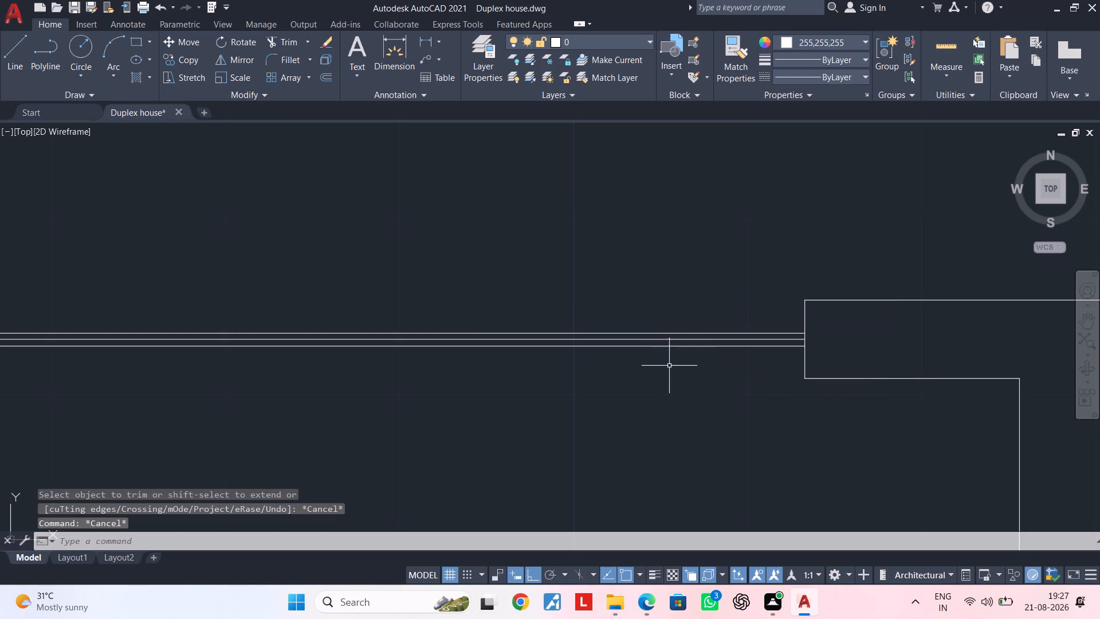
Draw a separate line along the window opening's upper side, joining the upper ends of the two cross lines.
type("L")
key("space")
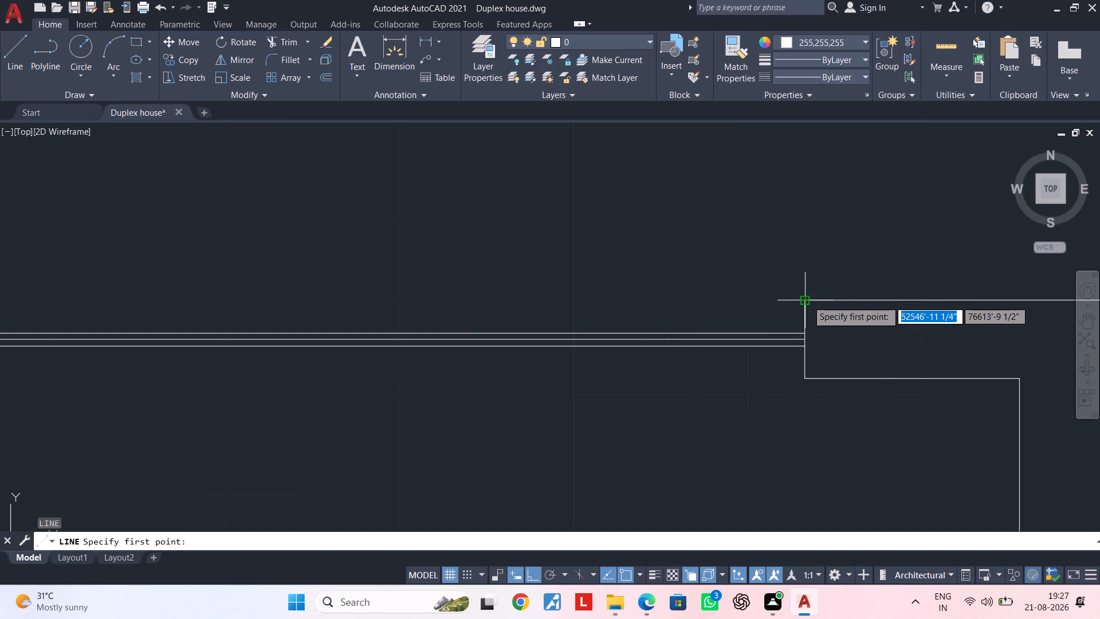
left_click(803, 300)
scroll(463, 314, "down", 2)
middle_click_drag(468, 314, 851, 311)
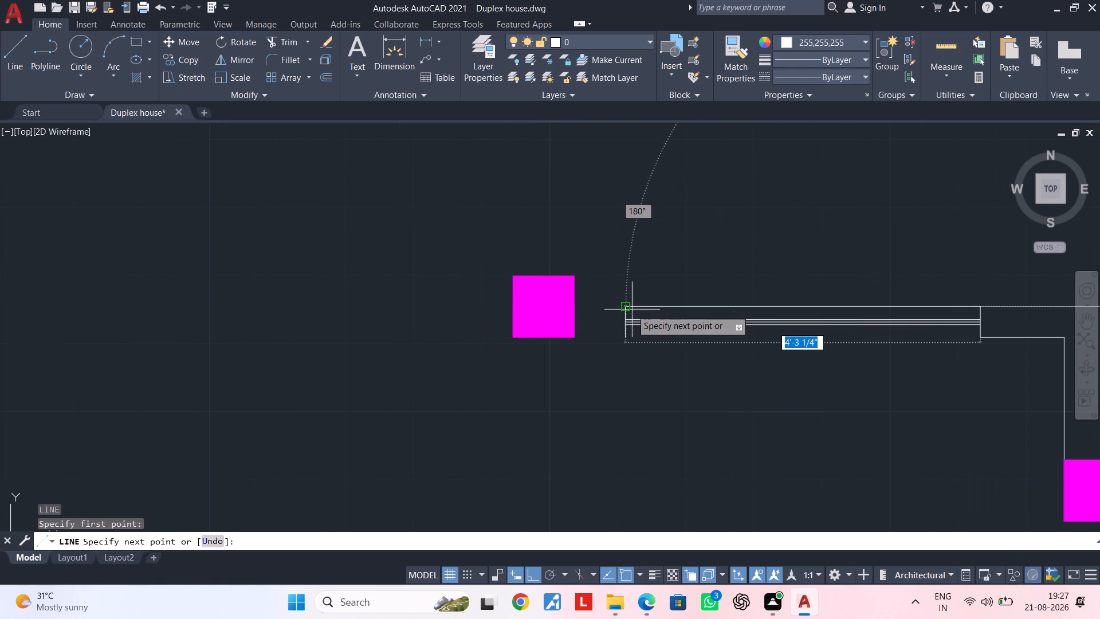
left_click(624, 310)
key("Escape")
Draw a separate line along the window opening's lower side, joining the lower ends of the two cross lines.
middle_click_drag(823, 366, 572, 350)
key("space")
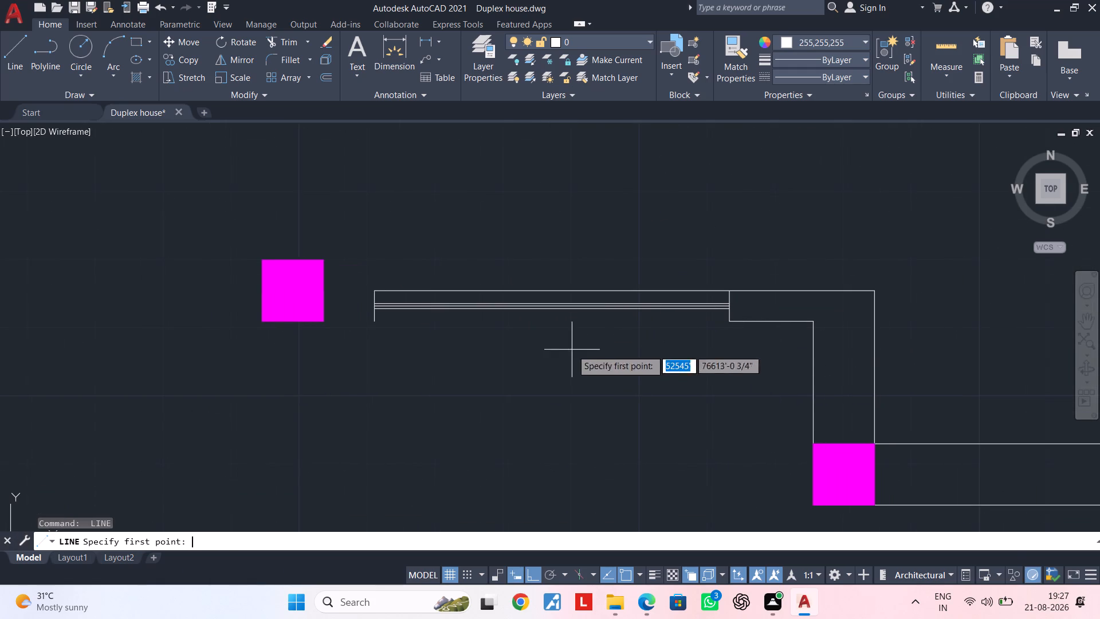
scroll(690, 330, "up", 1)
left_click(752, 320)
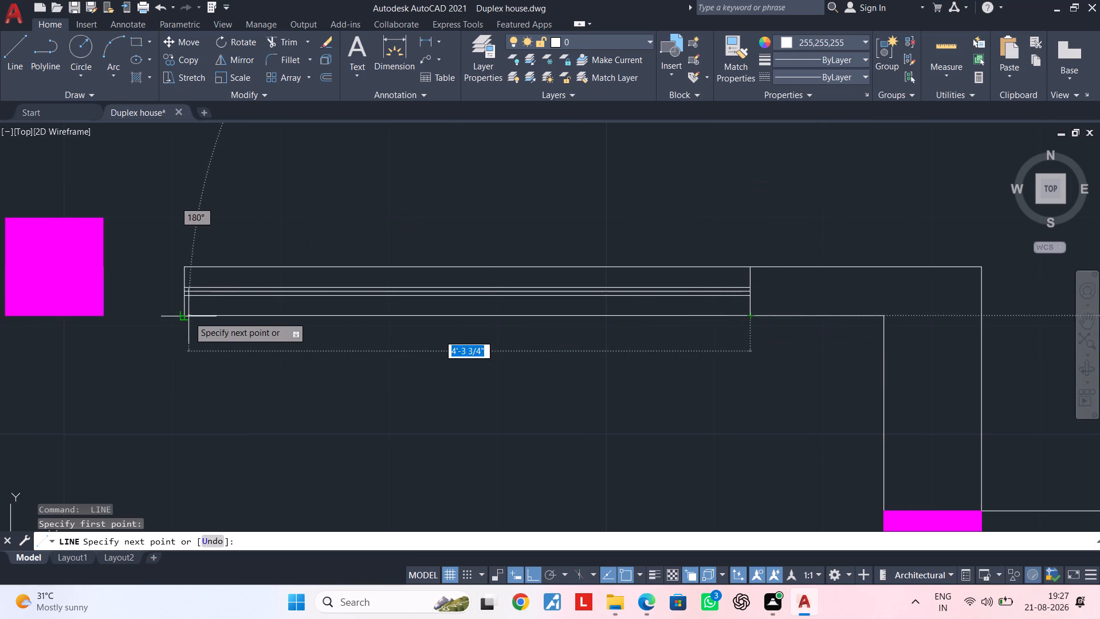
left_click(187, 316)
key("Escape")
key("Escape")
middle_click_drag(137, 361, 285, 366)
key("Escape")
key("Escape")
middle_click_drag(259, 370, 385, 374)
key("Escape")
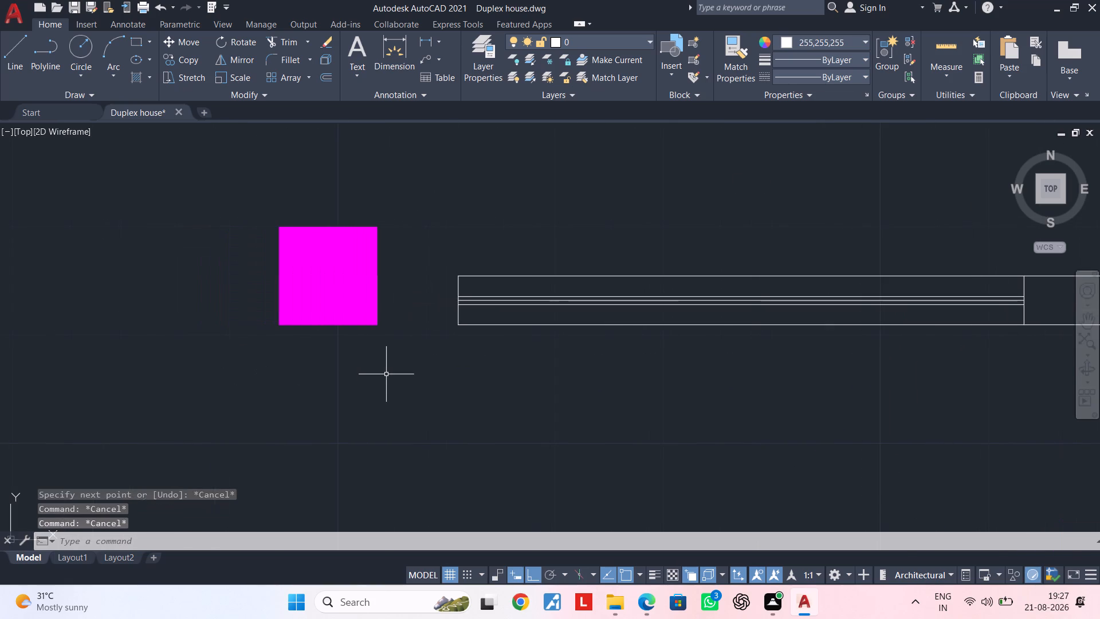
key("Escape")
Redraw the two wall lines between the window opening and the free-end column, running the lower one to the column's far lower corner.
key("space")
left_click(459, 328)
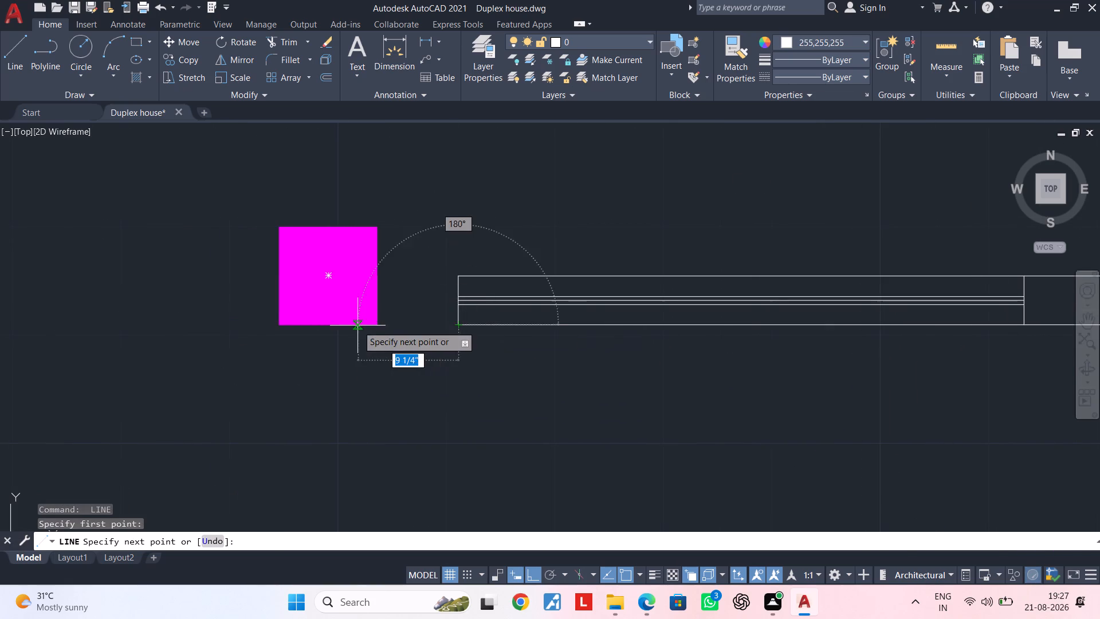
left_click(278, 326)
key("Escape")
middle_click_drag(366, 359, 394, 399)
key("space")
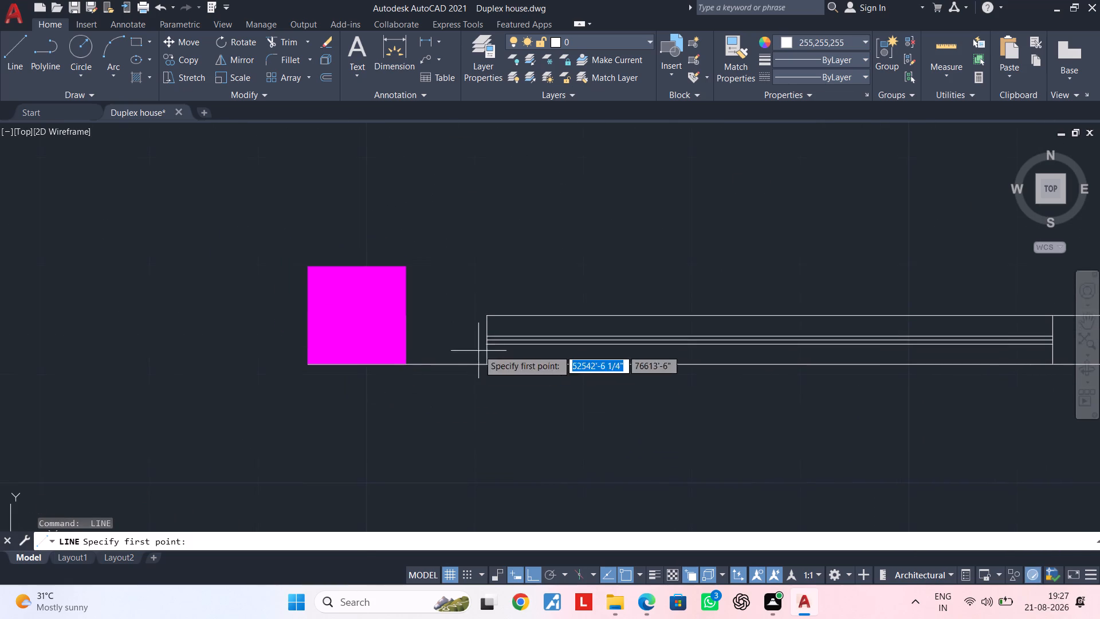
left_click(486, 314)
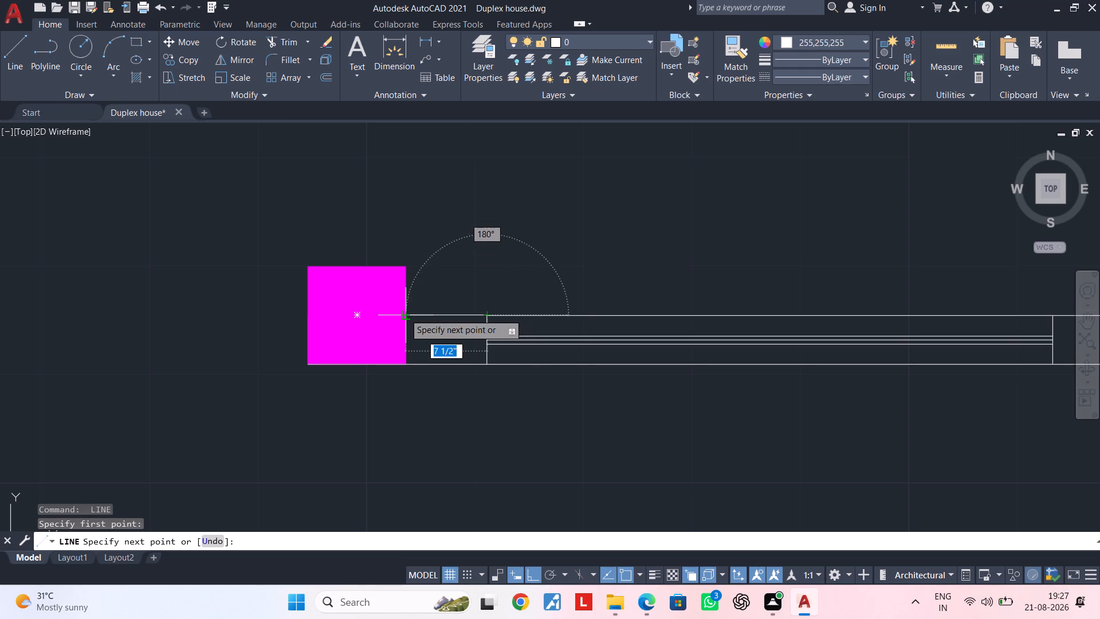
left_click(404, 314)
key("Escape")
key("Escape")
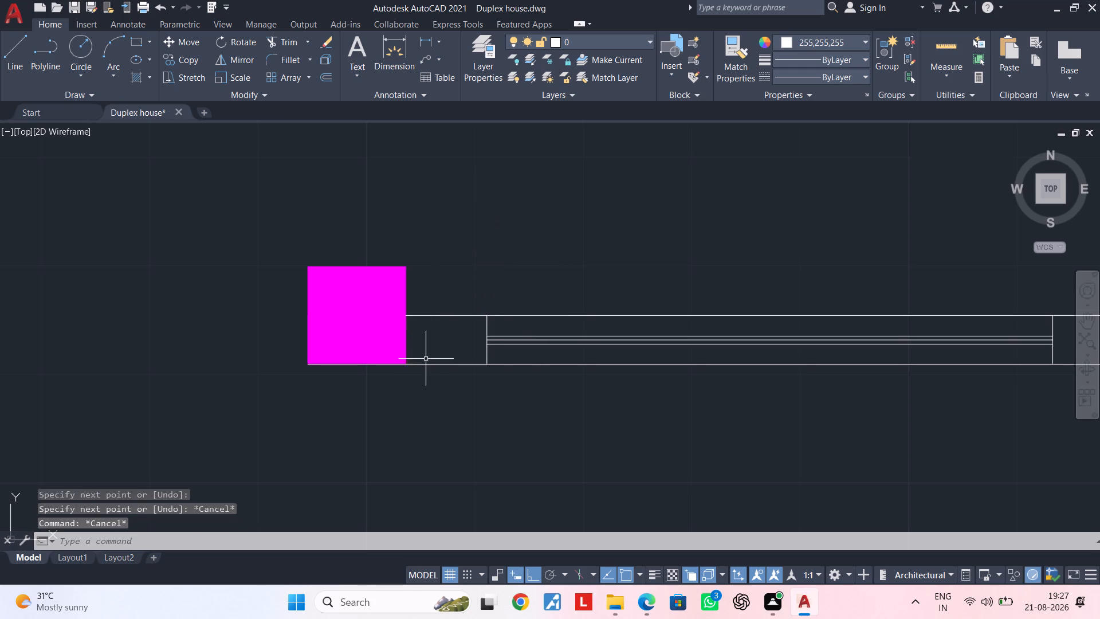
Draw a vertical line along the free-end column's face, joining the upper and lower wall lines.
middle_click_drag(437, 368, 448, 364)
key("space")
left_click(418, 312)
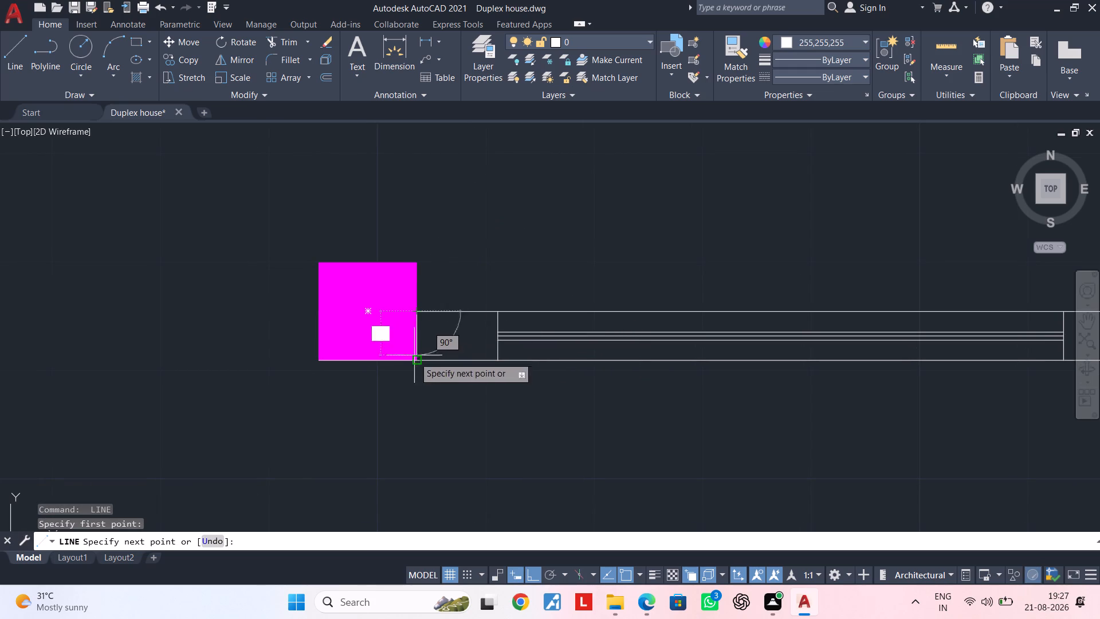
left_click(417, 362)
key("Escape")
key("Escape")
key("Escape")
key("Escape")
key("Escape")
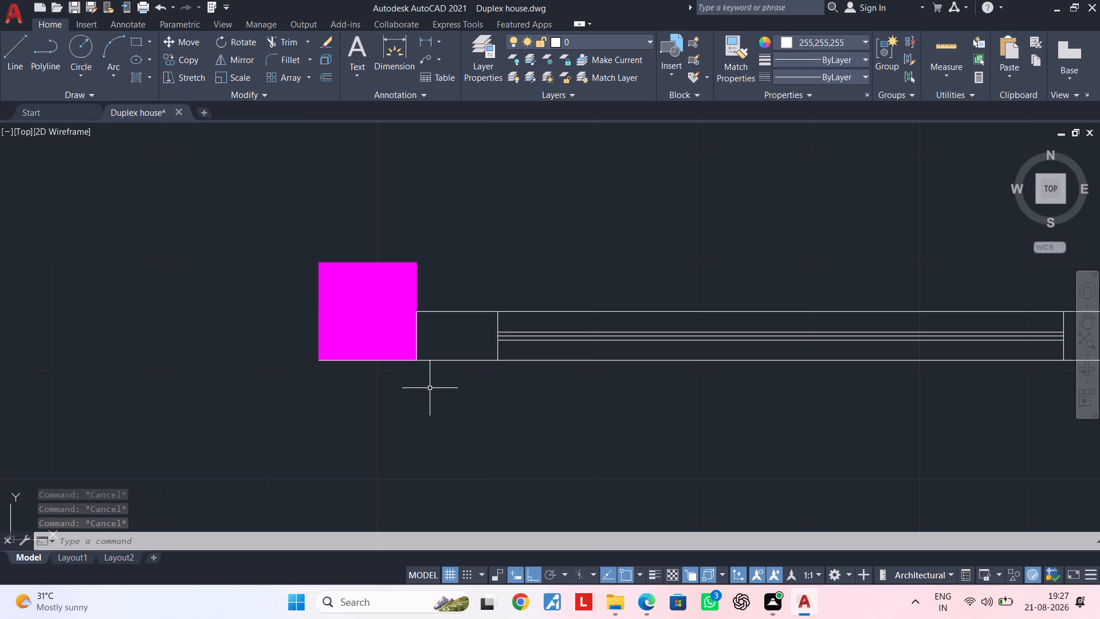
Change the window opening's upper and lower outer lines to cyan.
middle_click_drag(532, 399, 336, 434)
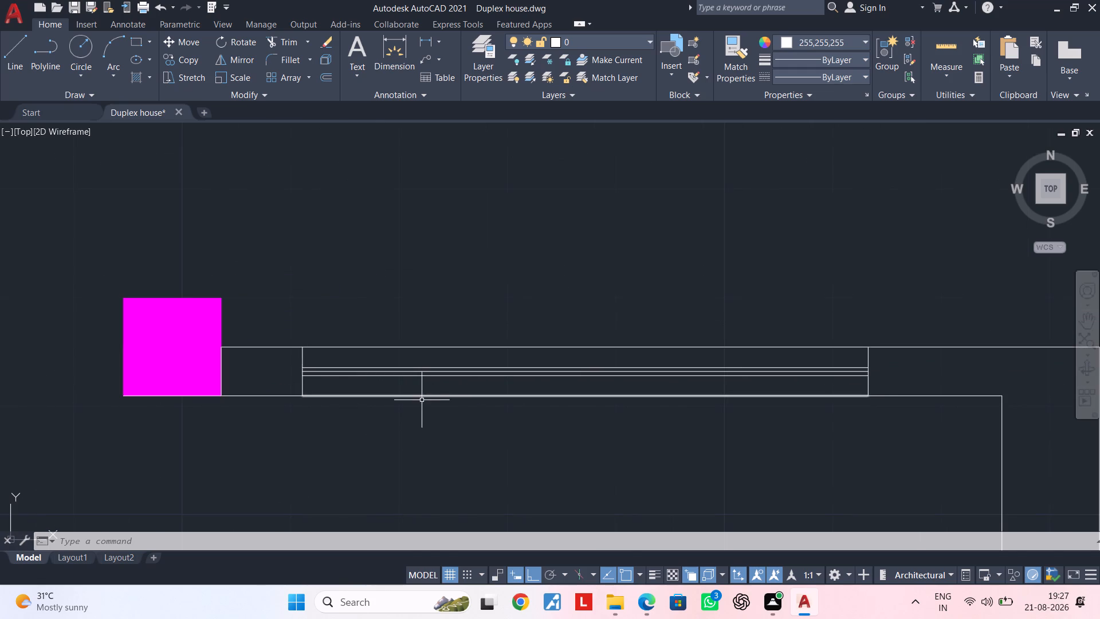
left_click(422, 396)
left_click(437, 347)
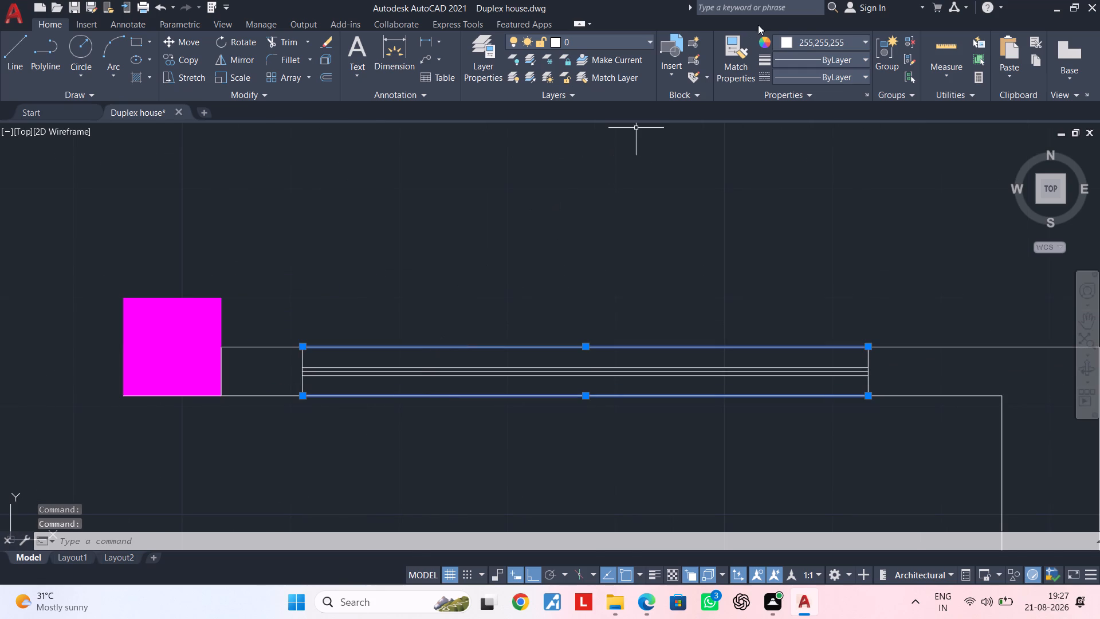
left_click(803, 40)
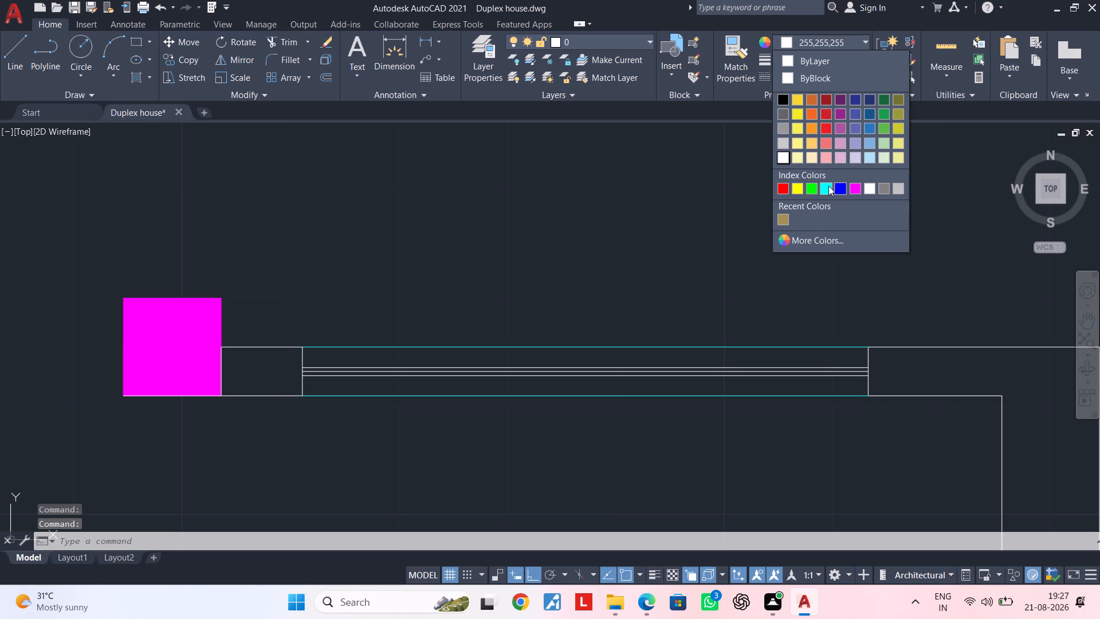
left_click(828, 186)
key("Escape")
Change the window's three inner lines to the light pink colour 221,179,212 and clear the selection.
left_click(687, 382)
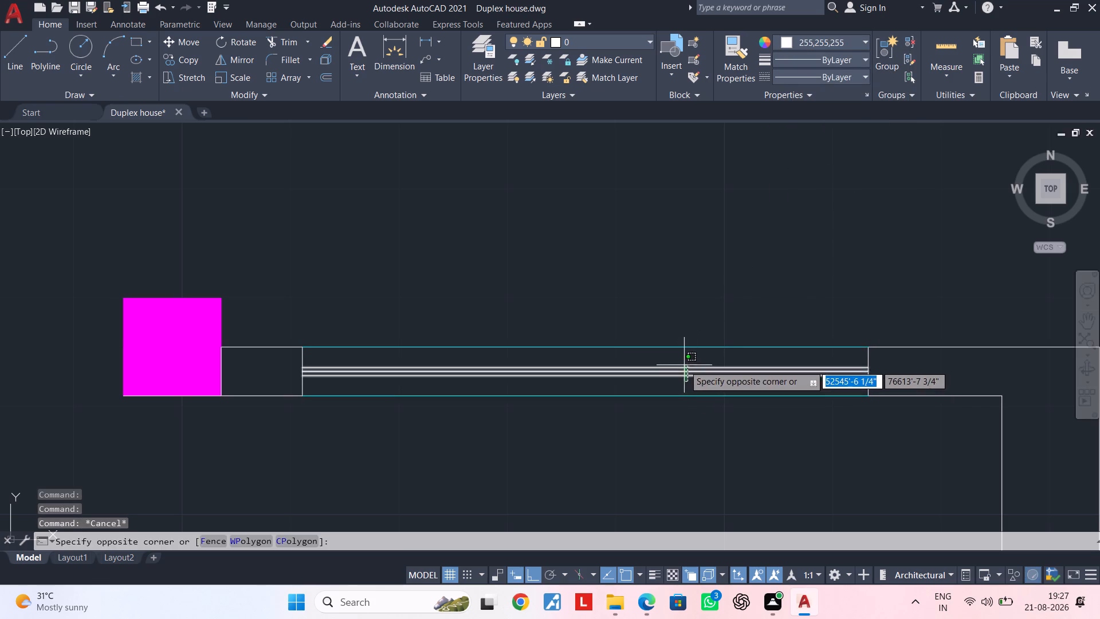
left_click(684, 365)
left_click(825, 39)
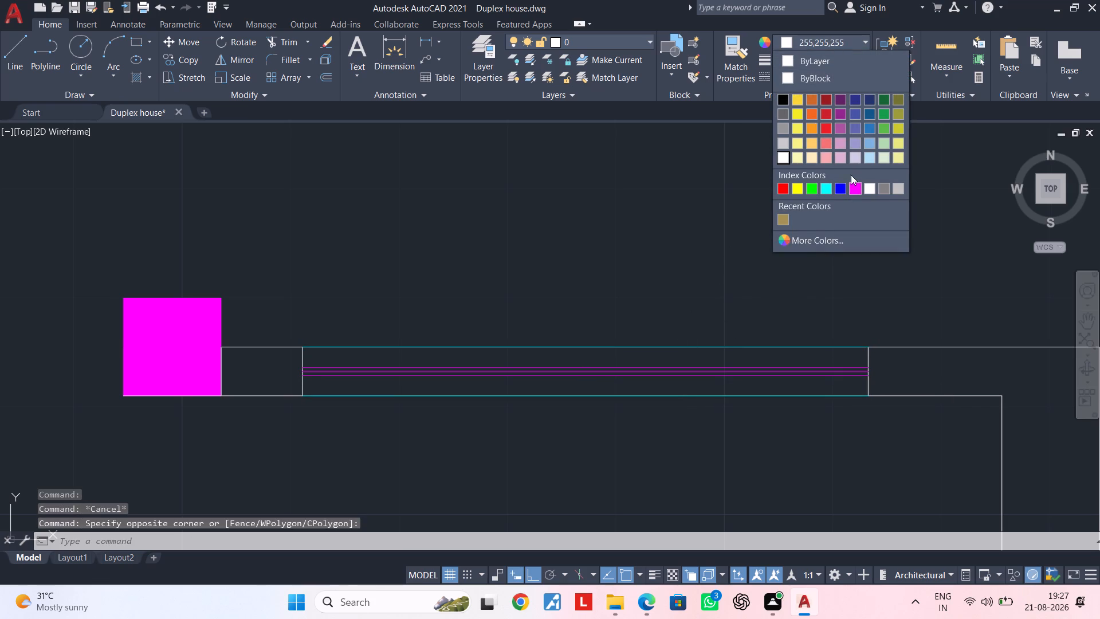
left_click(836, 157)
key("Escape")
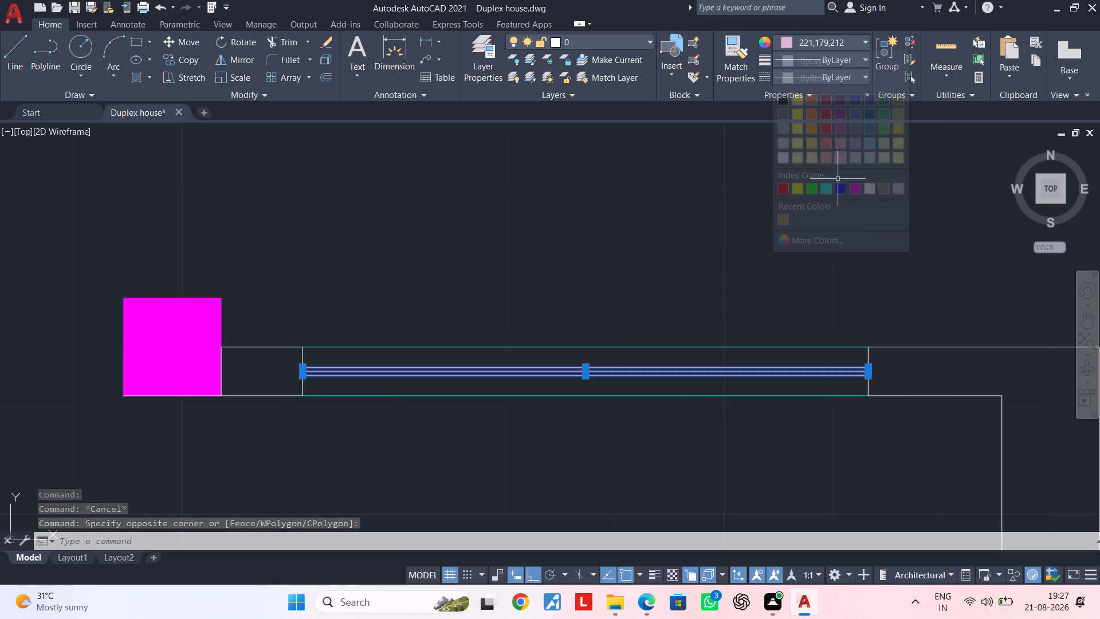
scroll(839, 343, "down", 1)
middle_click_drag(839, 343, 488, 270)
scroll(725, 335, "down", 1)
middle_click_drag(724, 335, 524, 246)
key("Escape")
middle_click_drag(699, 371, 544, 344)
key("Escape")
key("Escape")
key("Escape")
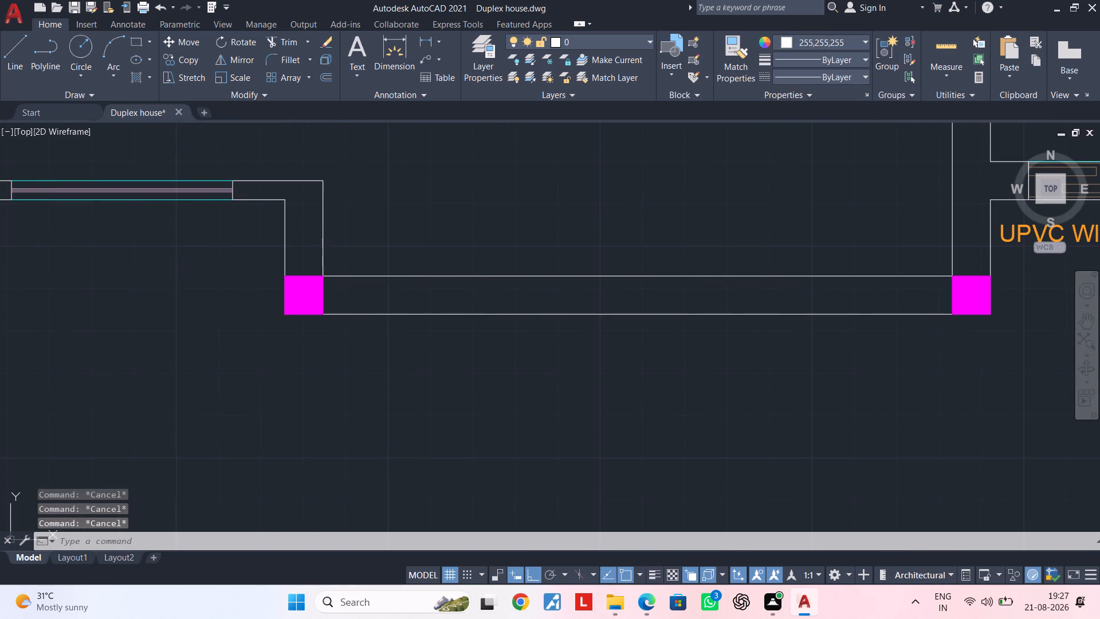
key("Escape")
key("Escape")
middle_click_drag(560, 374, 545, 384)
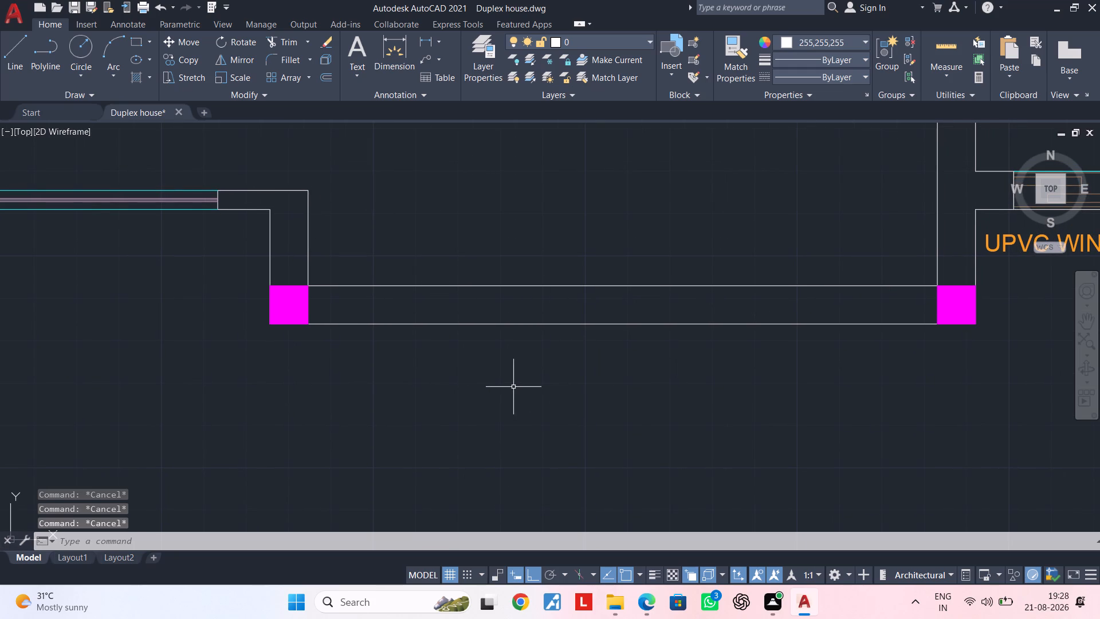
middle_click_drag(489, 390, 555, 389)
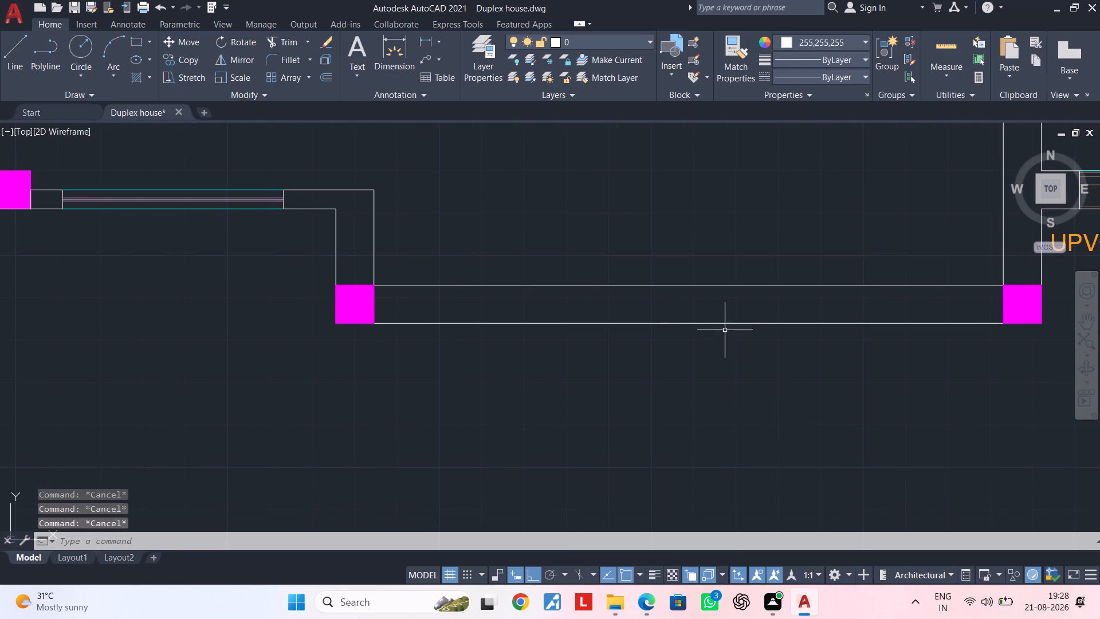
Draw a horizontal centre line inside the long lower balcony wall, joining the midpoints of the two magenta columns' facing sides.
key("Escape")
type("L")
key("space")
scroll(376, 306, "up", 2)
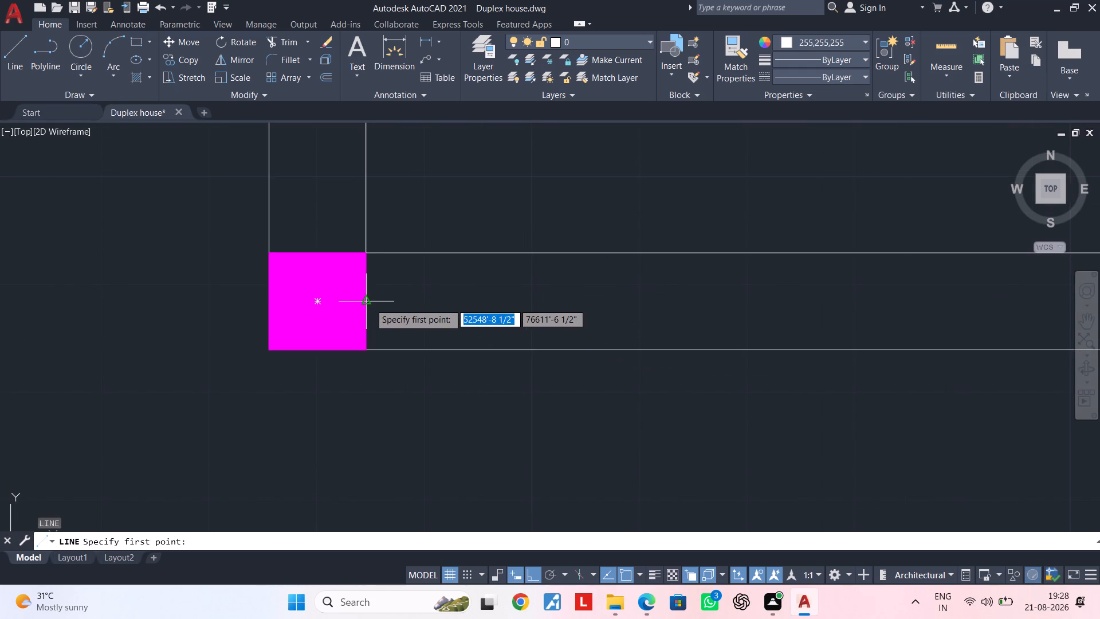
left_click(367, 301)
scroll(870, 293, "down", 1)
middle_click_drag(872, 295, 305, 328)
scroll(679, 324, "down", 1)
middle_click_drag(709, 324, 456, 328)
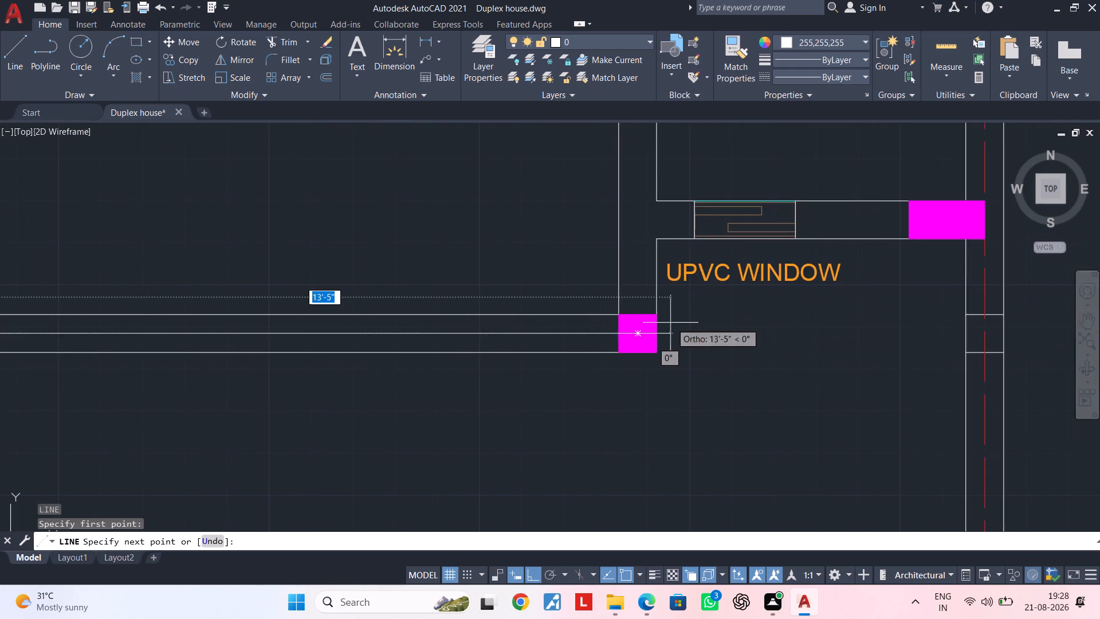
scroll(641, 328, "up", 2)
left_click(596, 333)
key("Escape")
middle_click_drag(472, 350, 714, 348)
key("Escape")
middle_click_drag(575, 356, 649, 356)
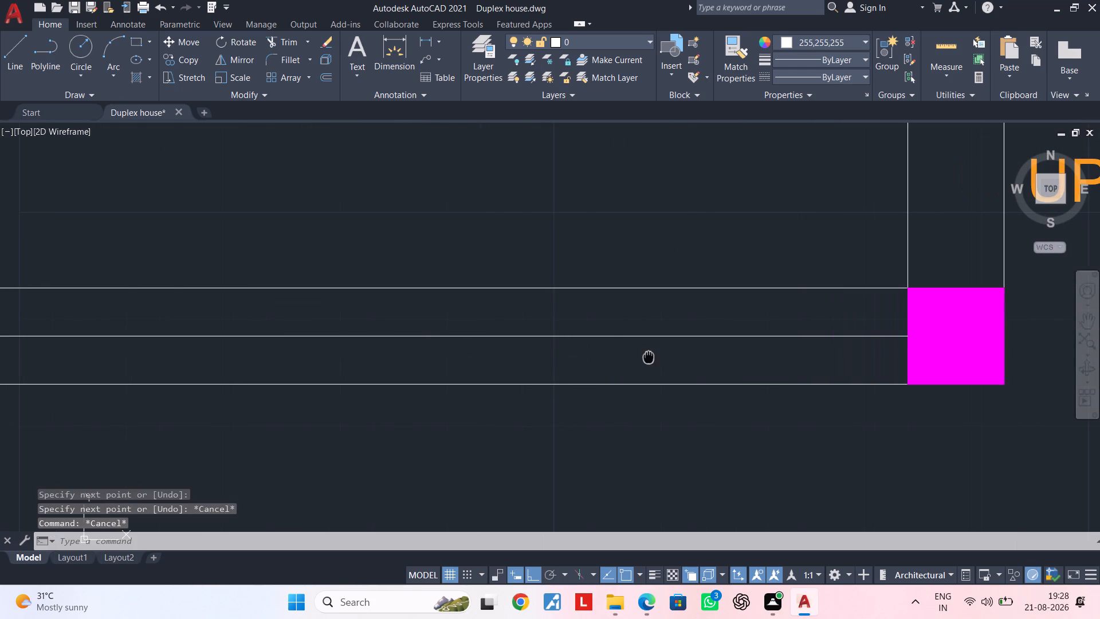
Draw a second horizontal line between the same two columns, slightly above the wall's centre line.
key("space")
scroll(752, 344, "up", 1)
middle_click_drag(724, 359, 624, 385)
left_click(898, 343)
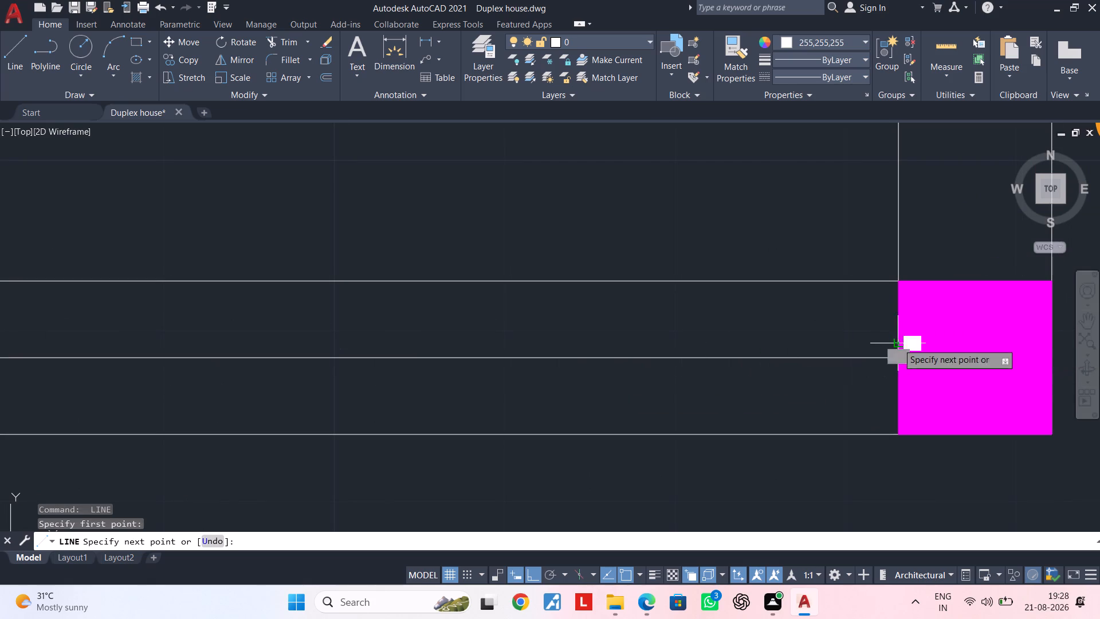
scroll(399, 347, "down", 2)
middle_click_drag(399, 347, 958, 342)
middle_click_drag(473, 346, 786, 352)
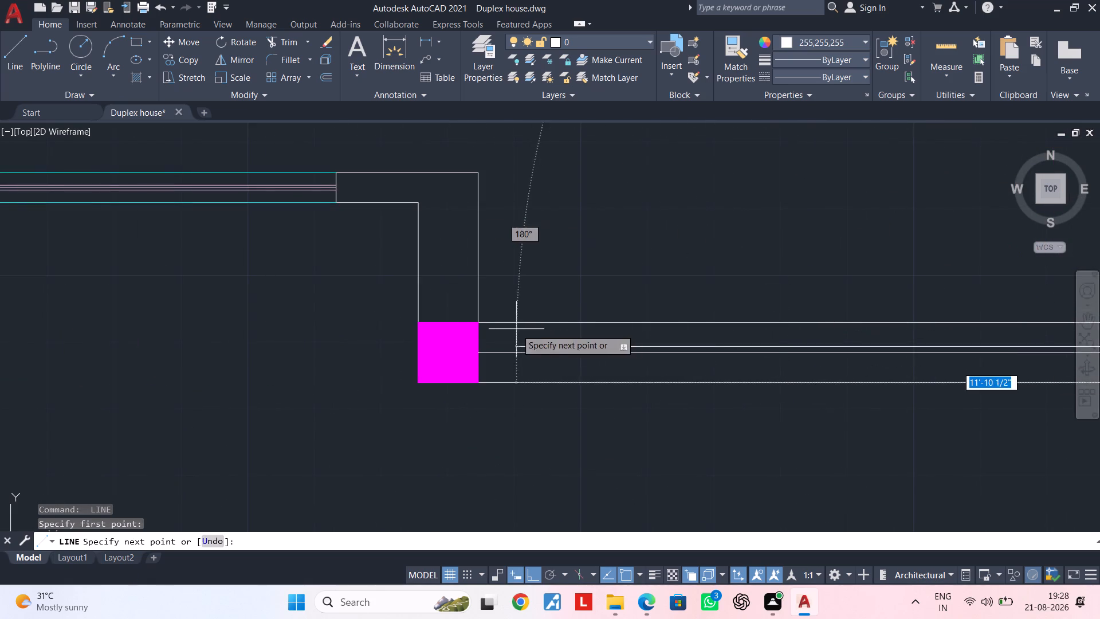
scroll(489, 338, "up", 2)
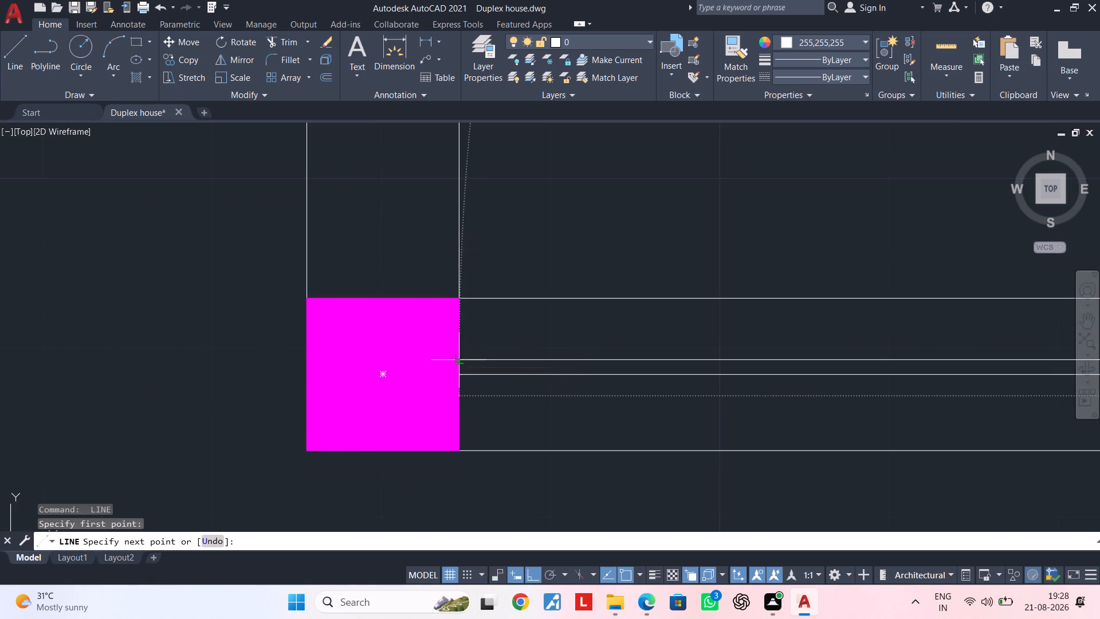
left_click(457, 358)
key("Escape")
key("Escape")
scroll(654, 382, "down", 1)
middle_click_drag(654, 382, 433, 352)
Draw a third horizontal line between the two columns, slightly below the wall's centre line.
key("space")
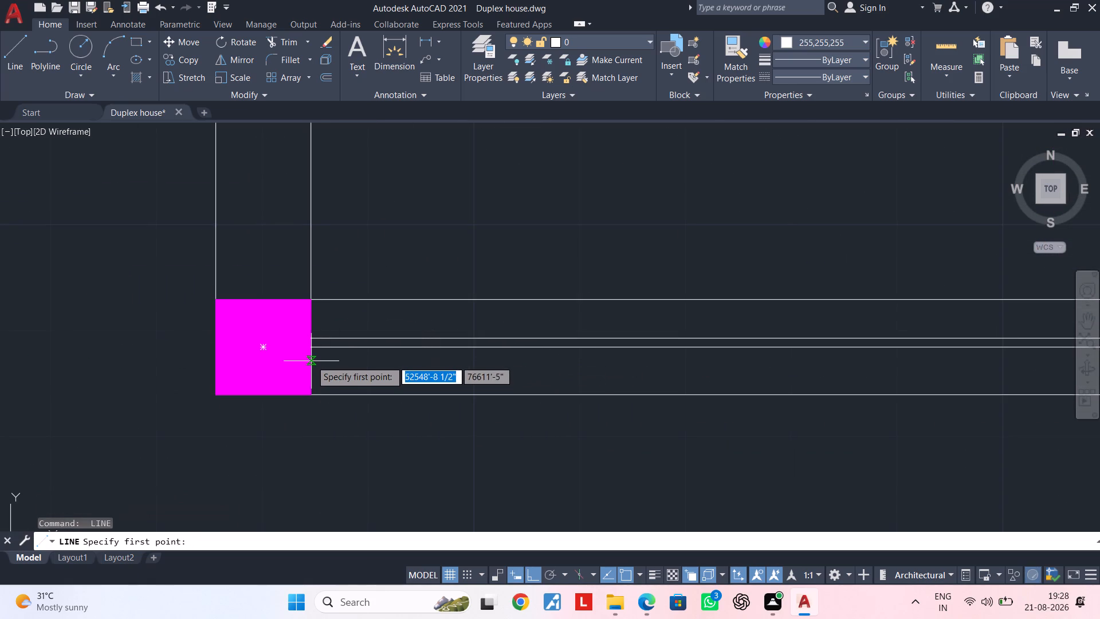
left_click(311, 358)
middle_click_drag(651, 357, 222, 358)
scroll(759, 357, "down", 1)
middle_click_drag(761, 356, 378, 356)
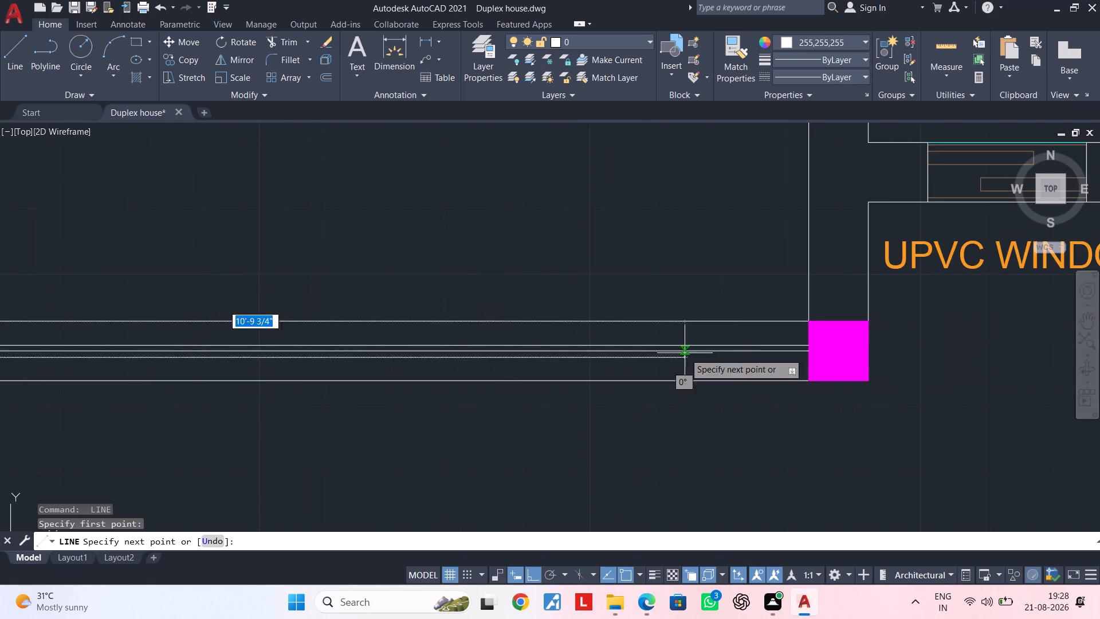
scroll(755, 352, "up", 1)
left_click(840, 356)
key("Escape")
key("Escape")
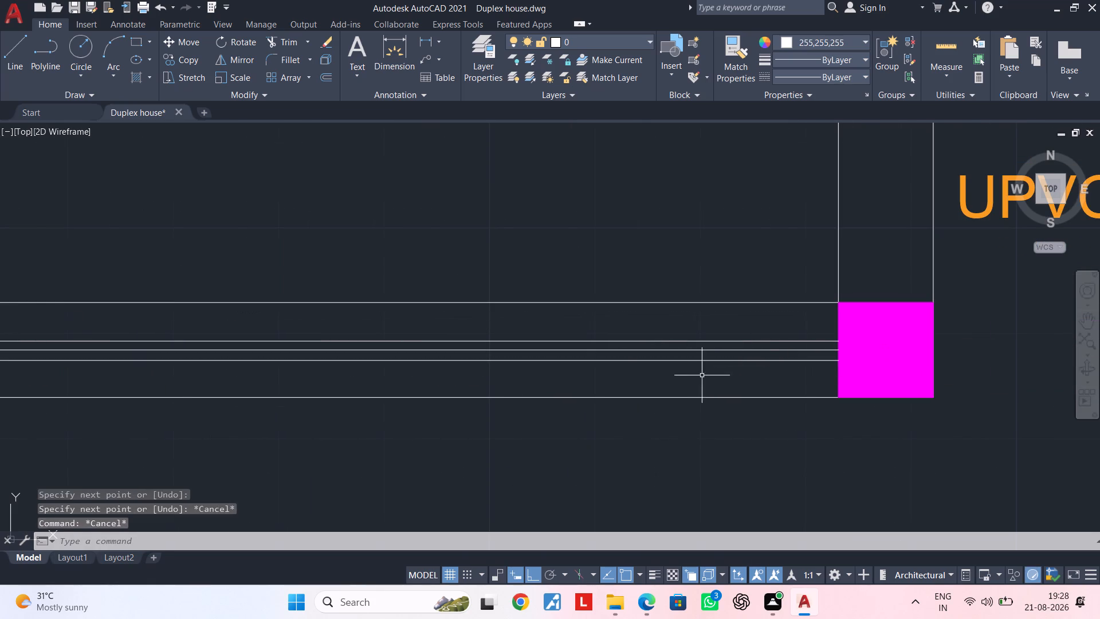
scroll(708, 375, "down", 2)
middle_click_drag(653, 376, 885, 369)
key("Escape")
key("Escape")
key("Escape")
key("Escape")
key("Escape")
key("Escape")
key("Escape")
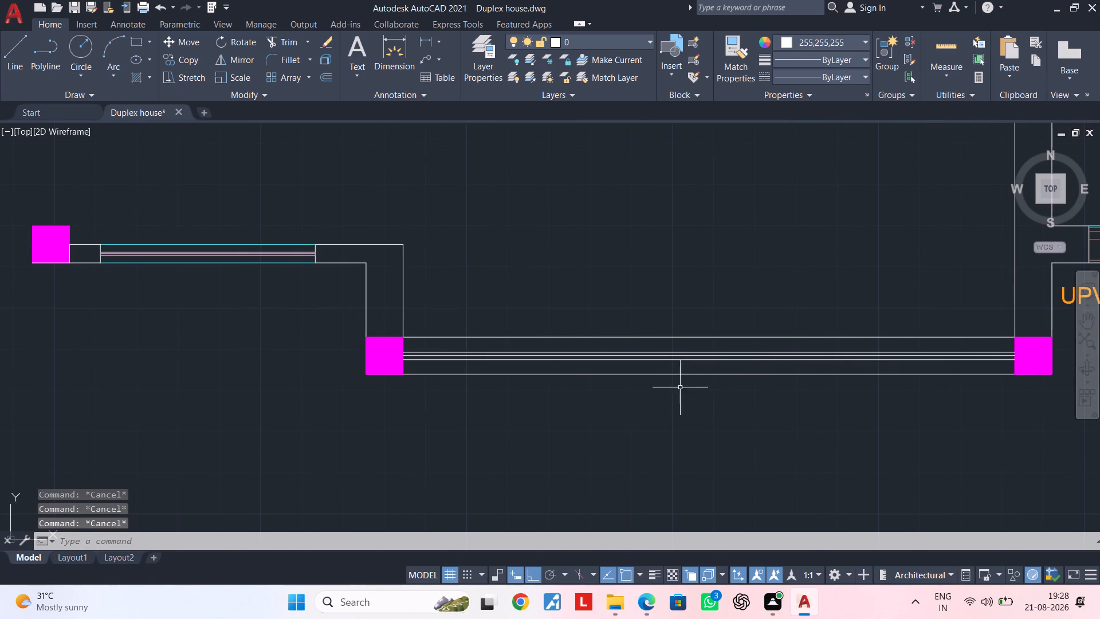
Change the three inner lines of the long lower balcony wall to the blue colour 39,118,187 and clear the selection.
middle_click_drag(675, 385, 726, 384)
scroll(731, 372, "up", 2)
left_click(743, 365)
left_click(695, 310)
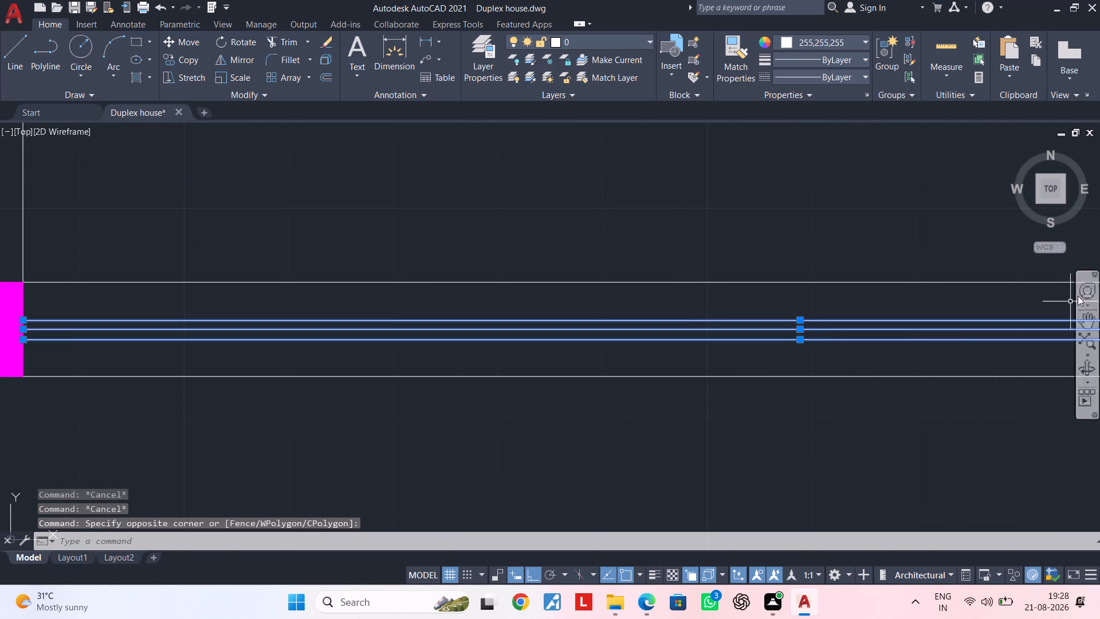
left_click(846, 44)
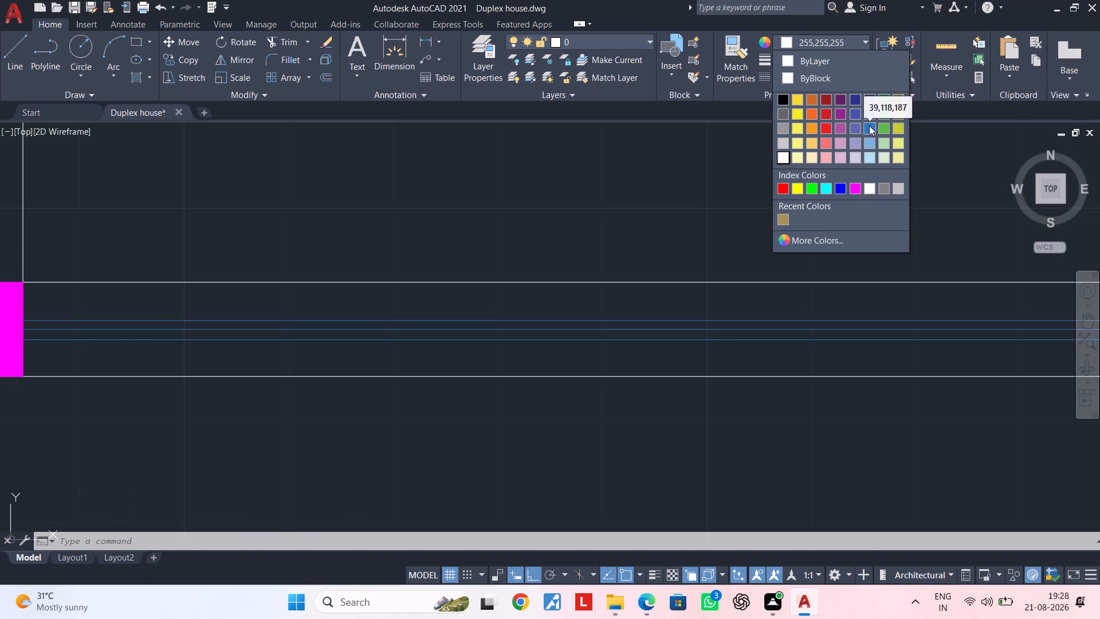
left_click(869, 126)
key("Escape")
key("Escape")
scroll(886, 211, "down", 3)
middle_click_drag(834, 275, 699, 323)
key("Escape")
key("Escape")
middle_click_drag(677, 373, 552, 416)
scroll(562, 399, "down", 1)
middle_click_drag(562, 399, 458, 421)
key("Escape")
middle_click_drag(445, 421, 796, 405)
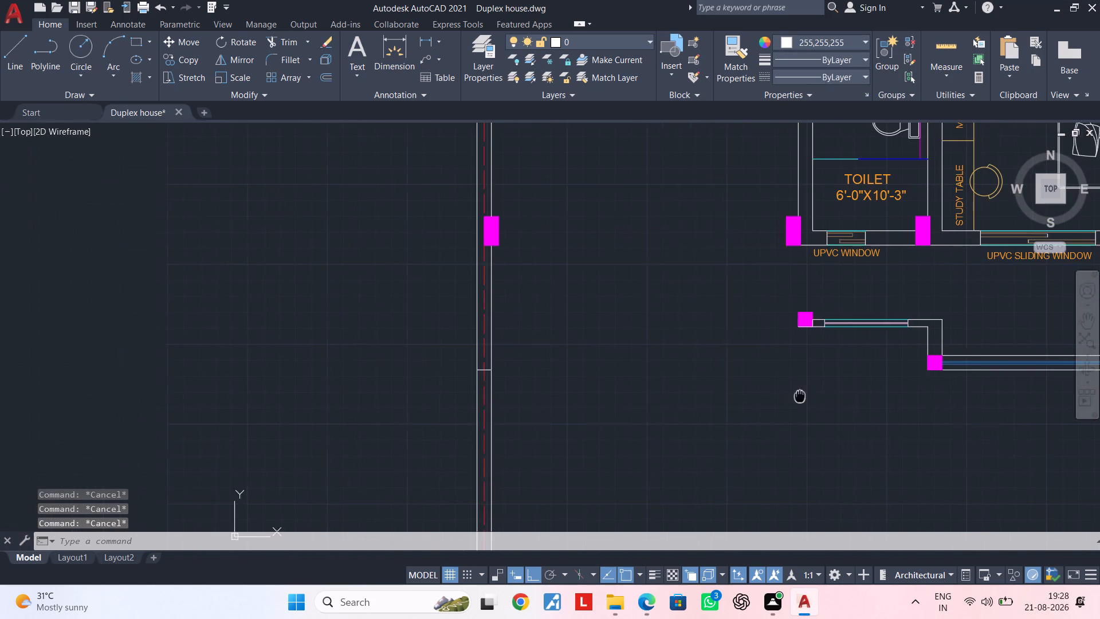
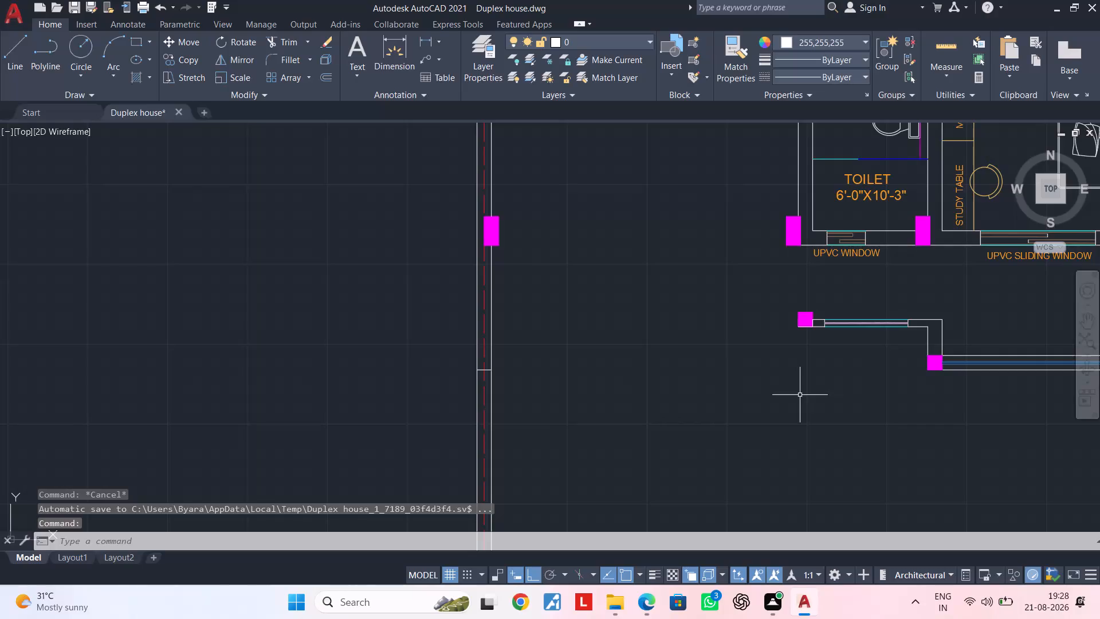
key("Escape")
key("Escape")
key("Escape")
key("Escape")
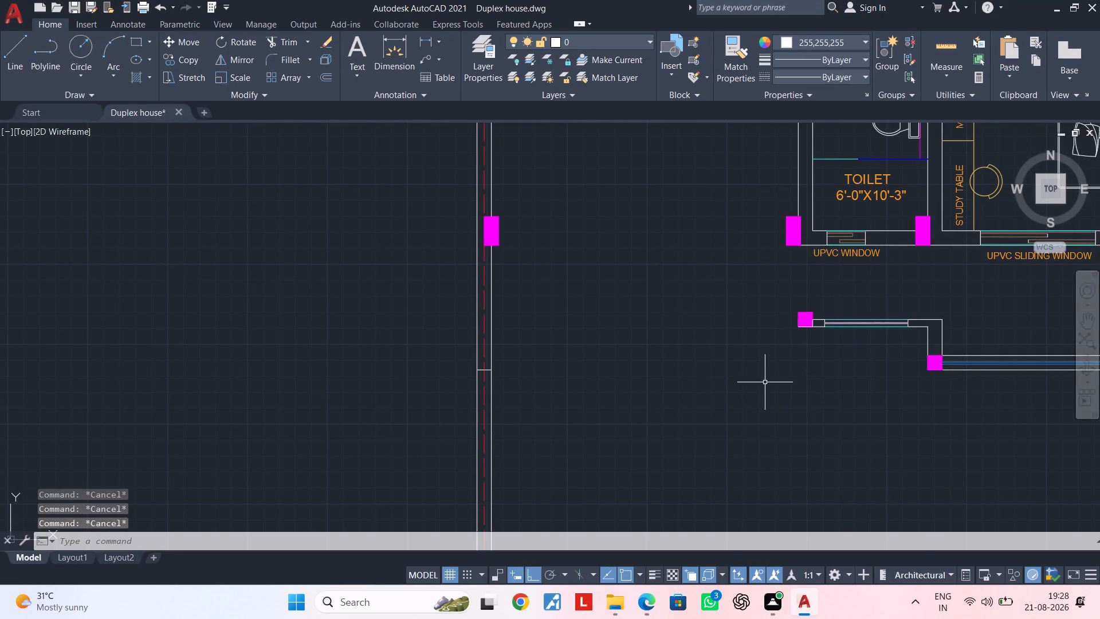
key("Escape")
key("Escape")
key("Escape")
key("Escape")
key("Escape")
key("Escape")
Change the inner and outer boundary wall lines around the rear of the upper floor plan, between the two square columns, to light violet.
middle_click_drag(778, 382, 528, 433)
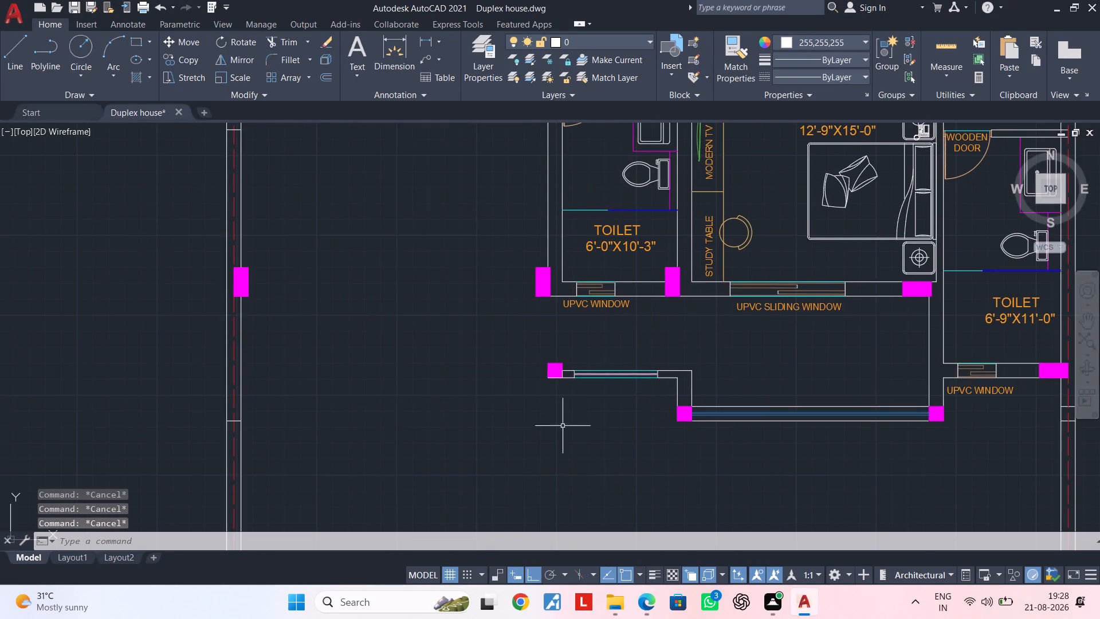
scroll(564, 426, "down", 1)
middle_click_drag(564, 426, 396, 439)
middle_click_drag(440, 450, 457, 476)
middle_click_drag(553, 435, 562, 613)
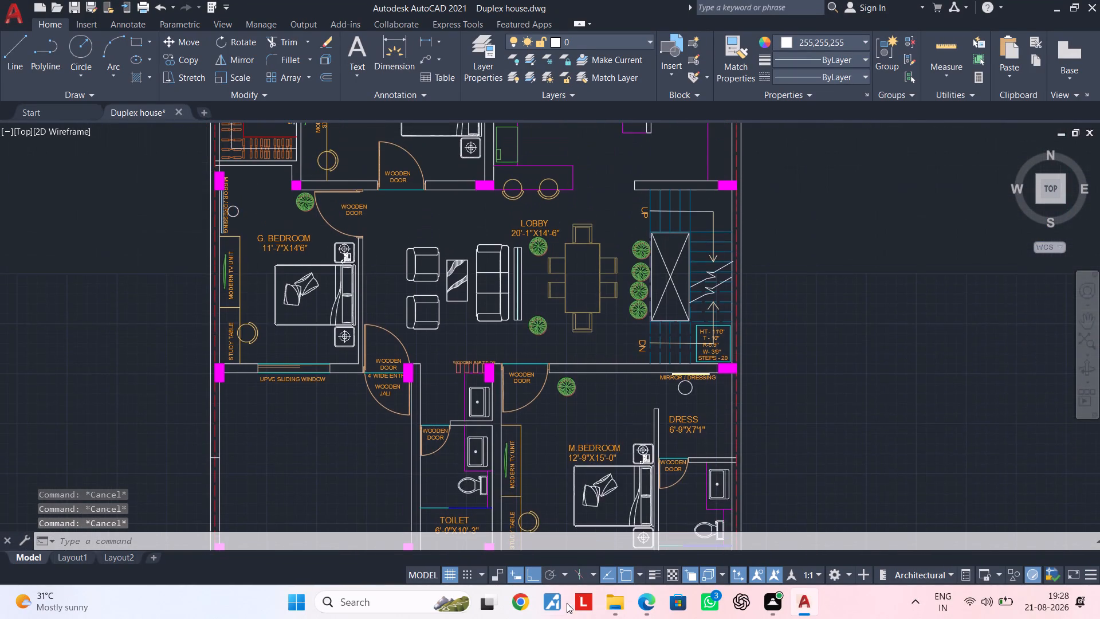
scroll(614, 372, "down", 2)
middle_click_drag(606, 343, 584, 477)
scroll(477, 354, "up", 3)
middle_click_drag(387, 356, 398, 355)
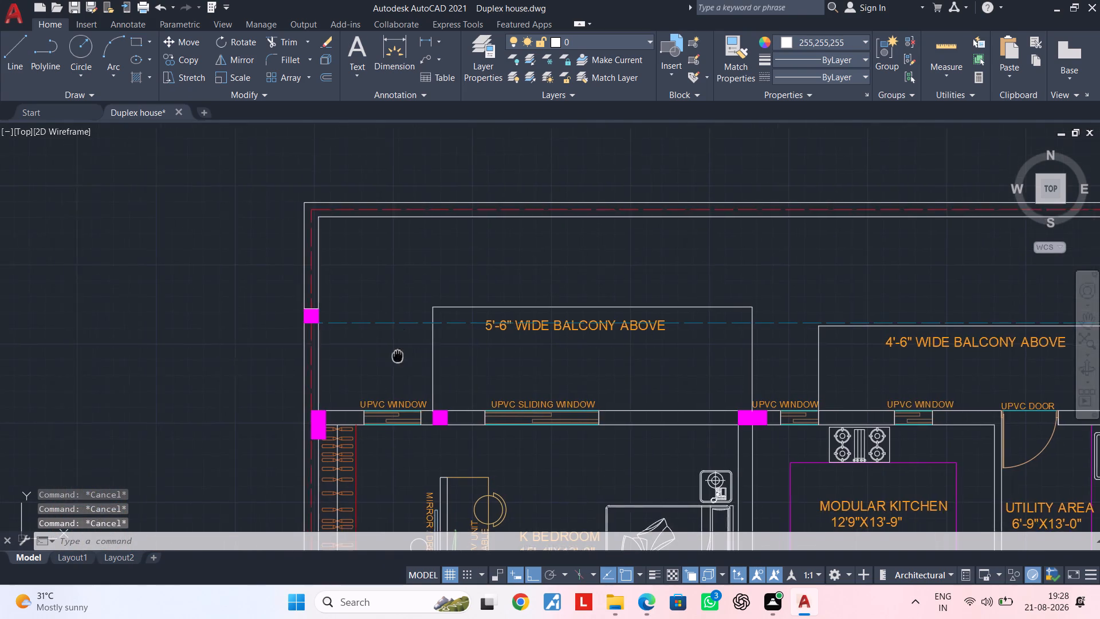
middle_click_drag(398, 355, 459, 350)
scroll(455, 347, "down", 1)
middle_click_drag(455, 347, 401, 361)
scroll(389, 291, "up", 2)
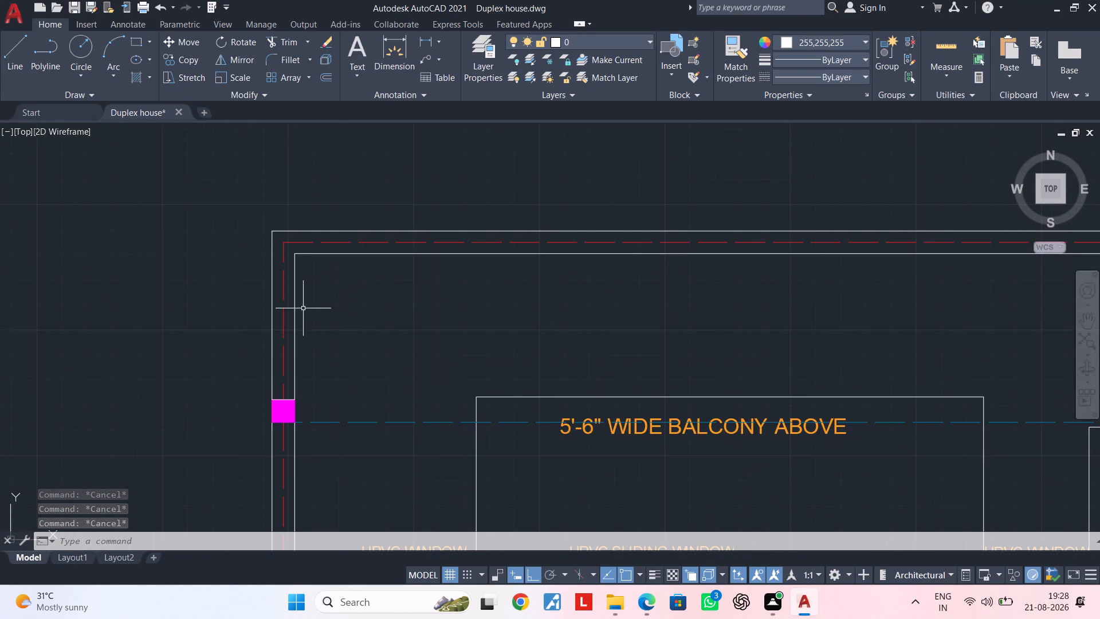
left_click(294, 309)
left_click(271, 309)
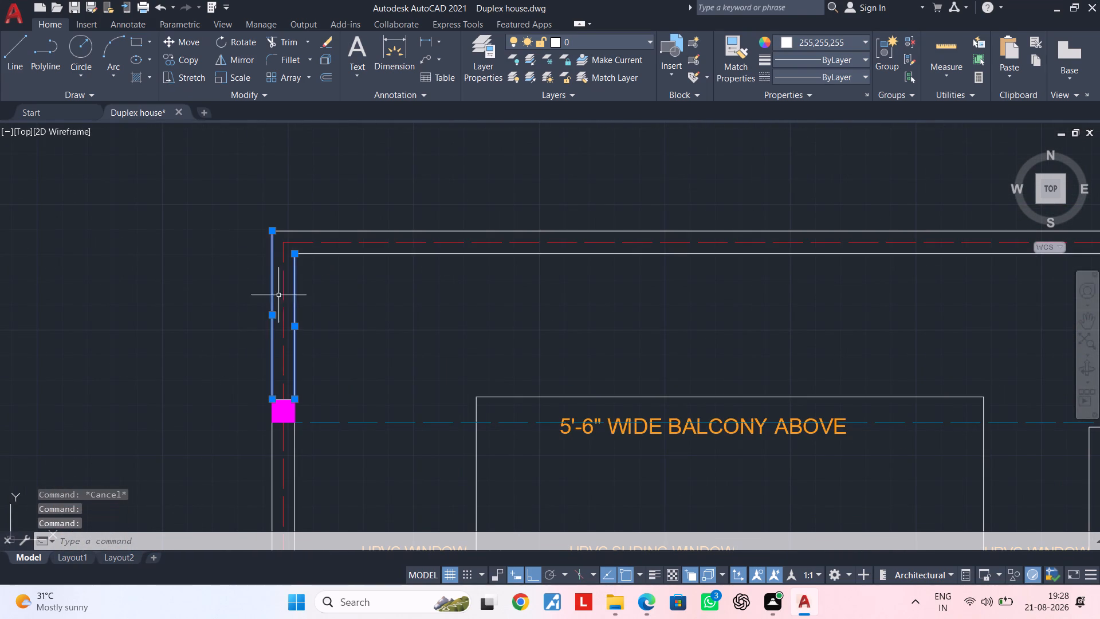
left_click(313, 228)
left_click(311, 232)
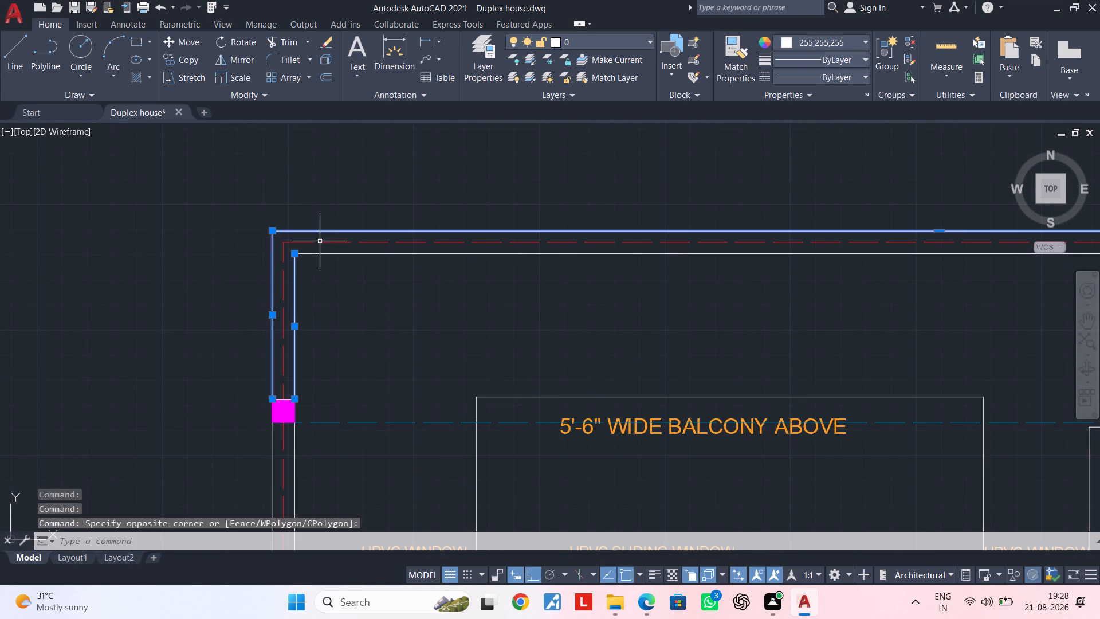
left_click(321, 254)
scroll(833, 316, "down", 1)
middle_click_drag(836, 316, 361, 305)
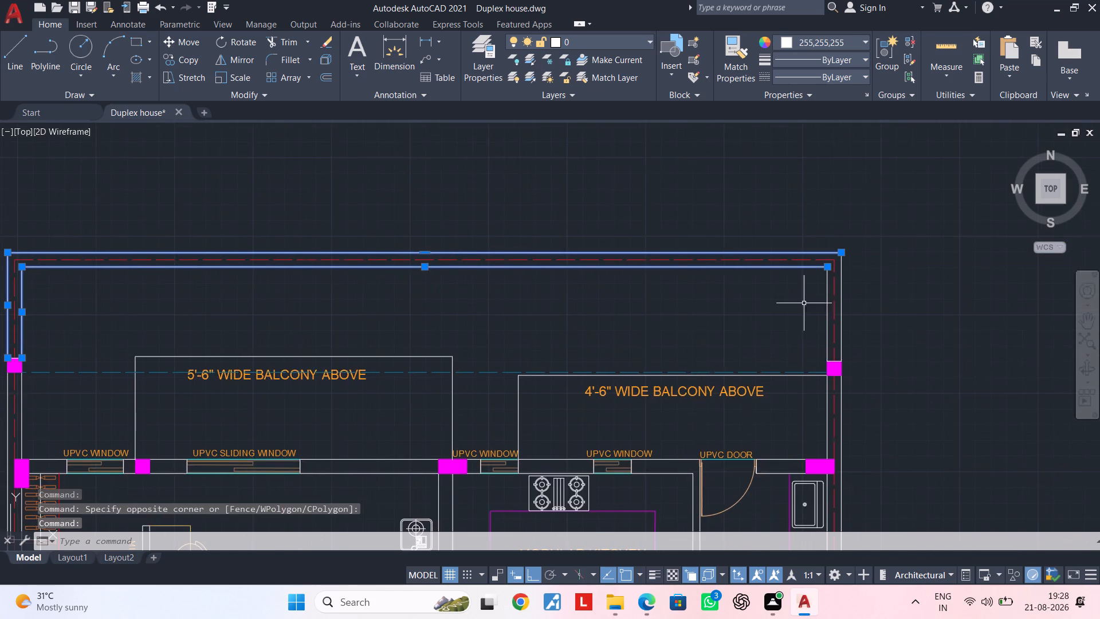
middle_click_drag(799, 303, 606, 304)
scroll(641, 294, "up", 2)
left_click(618, 291)
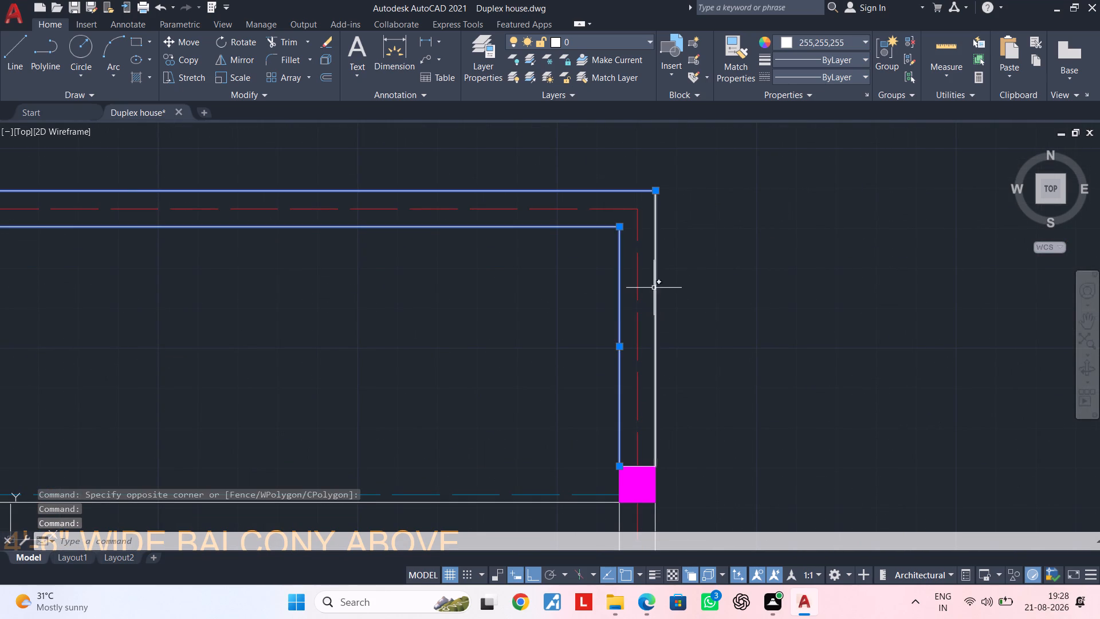
left_click(653, 288)
left_click(662, 288)
left_click(658, 288)
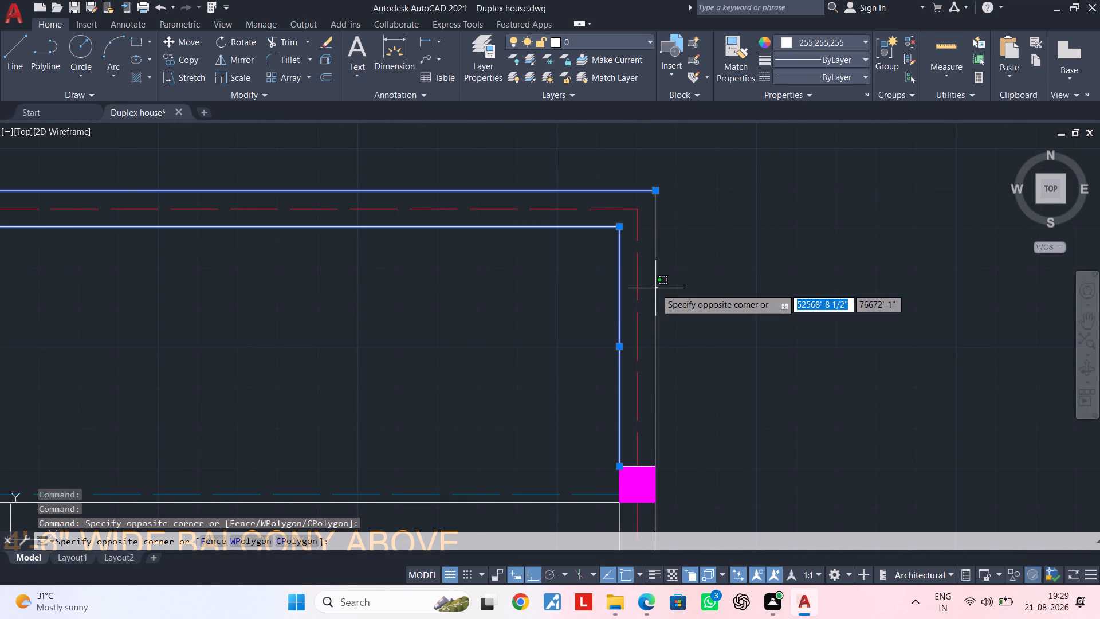
left_click(649, 290)
left_click(816, 40)
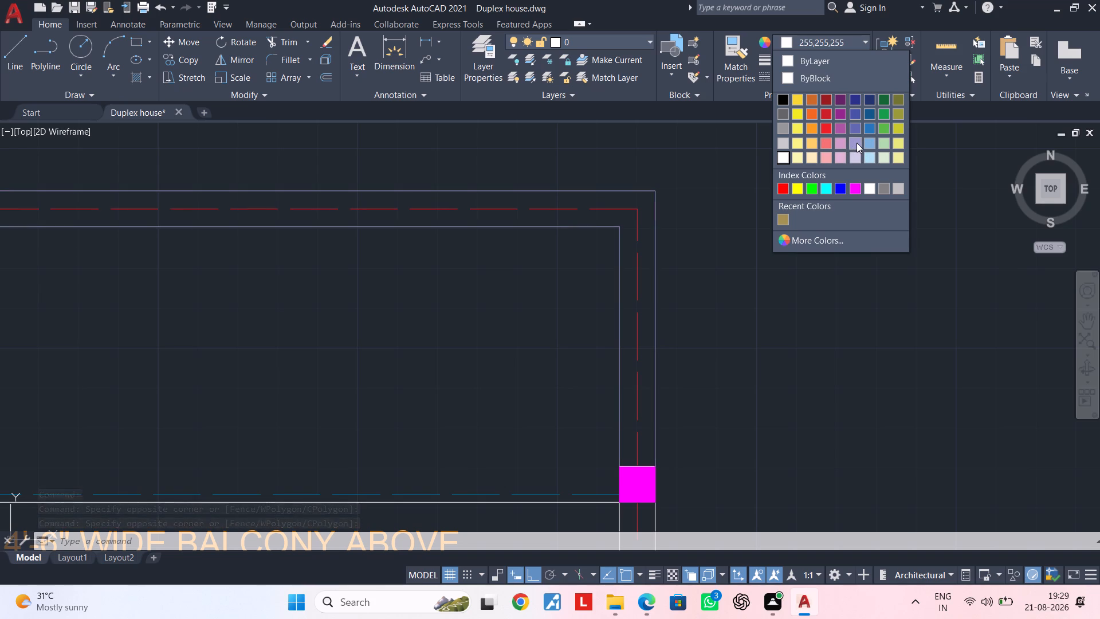
left_click(857, 143)
key("Escape")
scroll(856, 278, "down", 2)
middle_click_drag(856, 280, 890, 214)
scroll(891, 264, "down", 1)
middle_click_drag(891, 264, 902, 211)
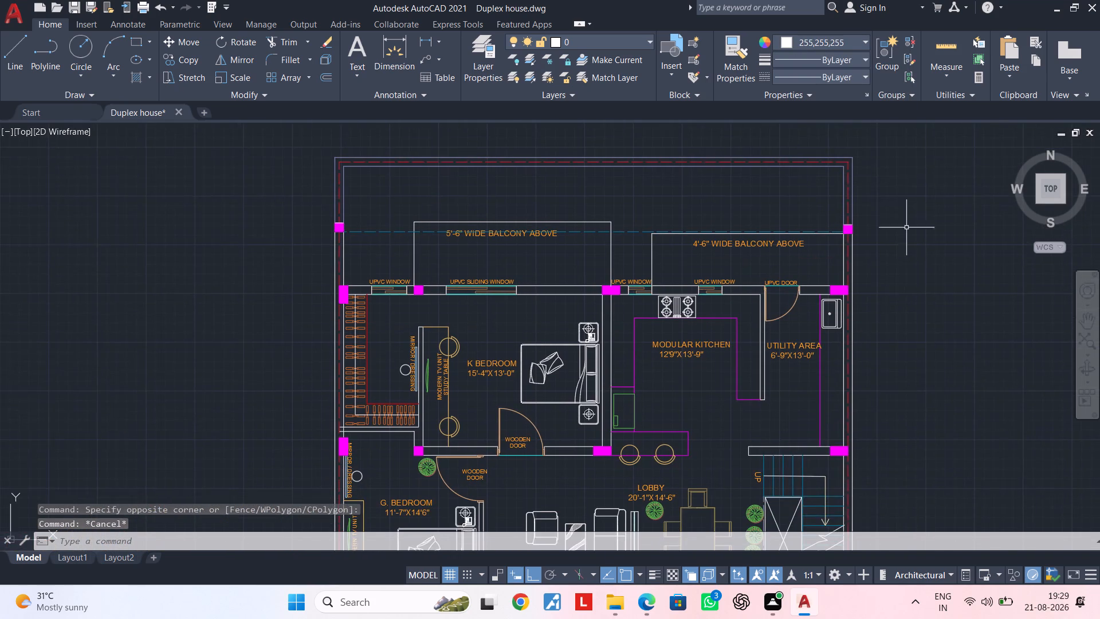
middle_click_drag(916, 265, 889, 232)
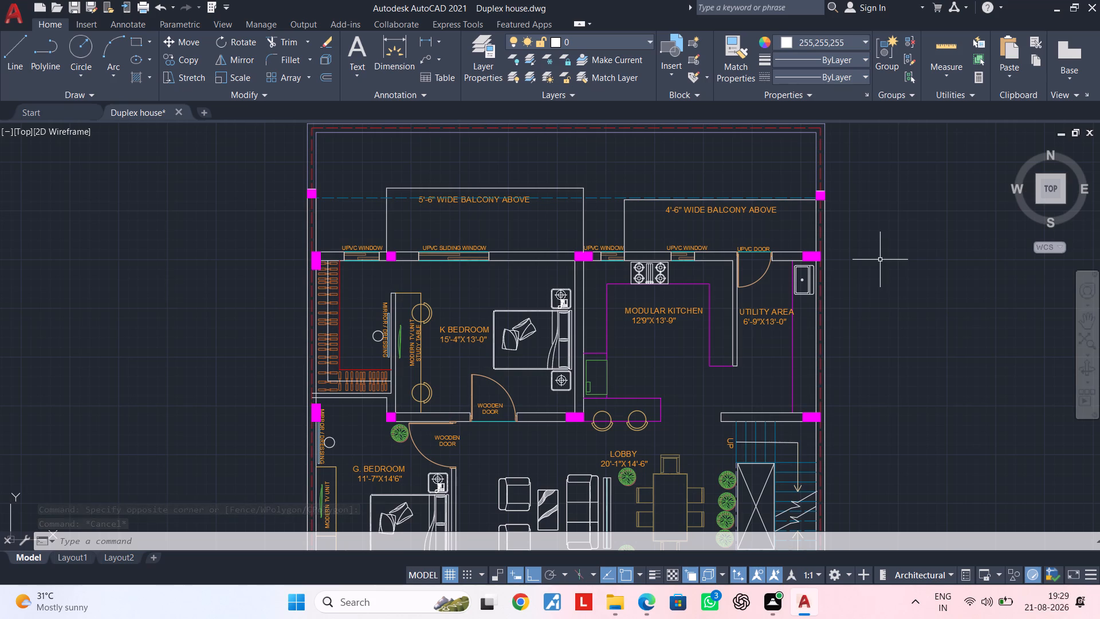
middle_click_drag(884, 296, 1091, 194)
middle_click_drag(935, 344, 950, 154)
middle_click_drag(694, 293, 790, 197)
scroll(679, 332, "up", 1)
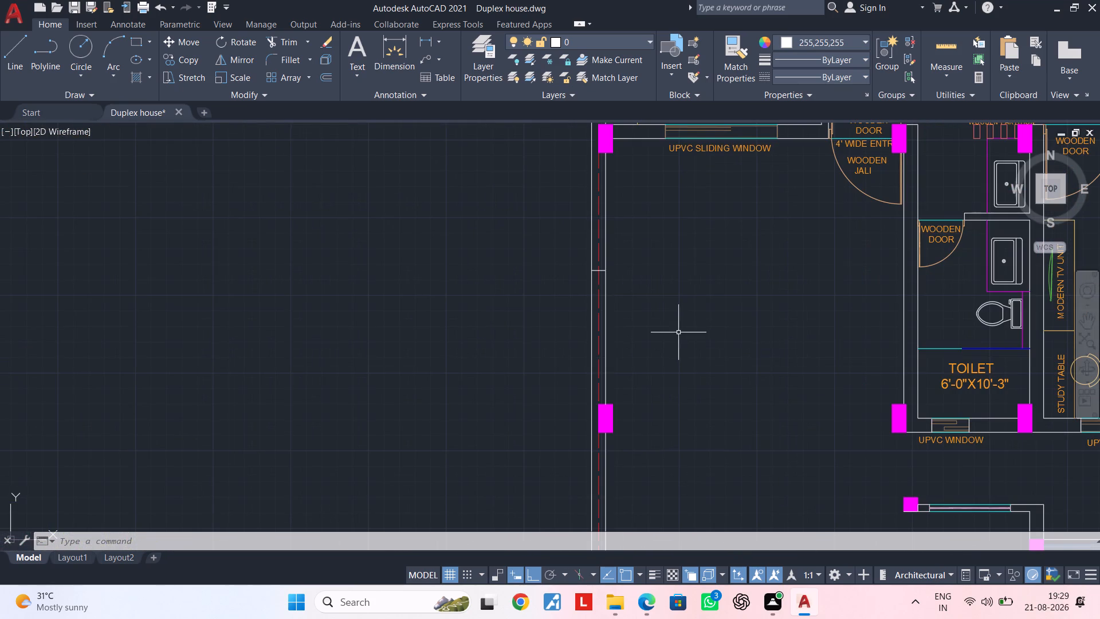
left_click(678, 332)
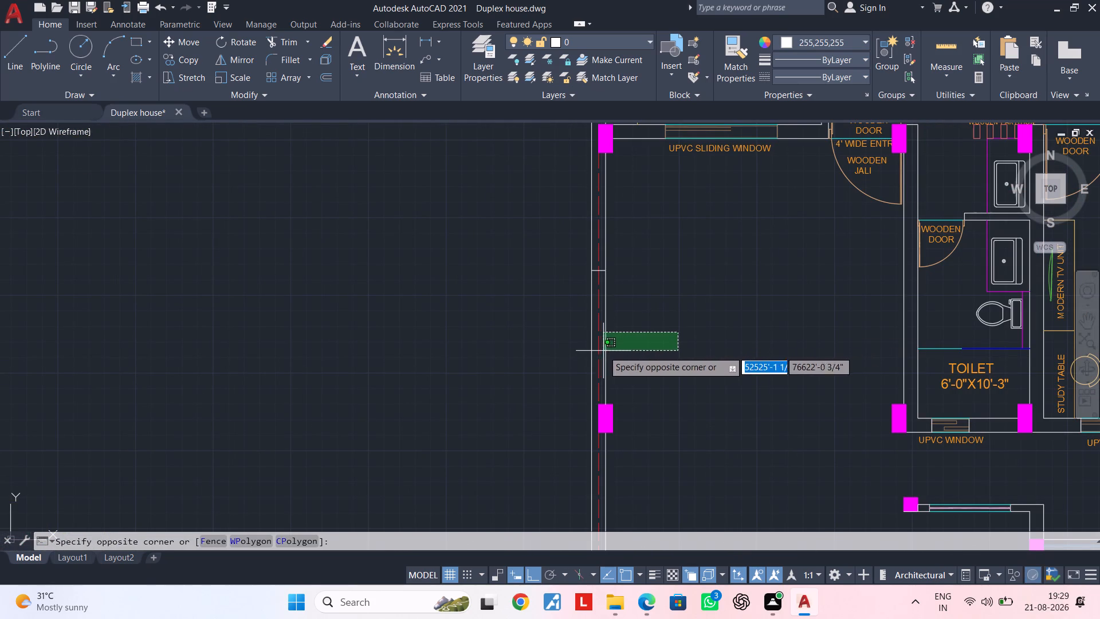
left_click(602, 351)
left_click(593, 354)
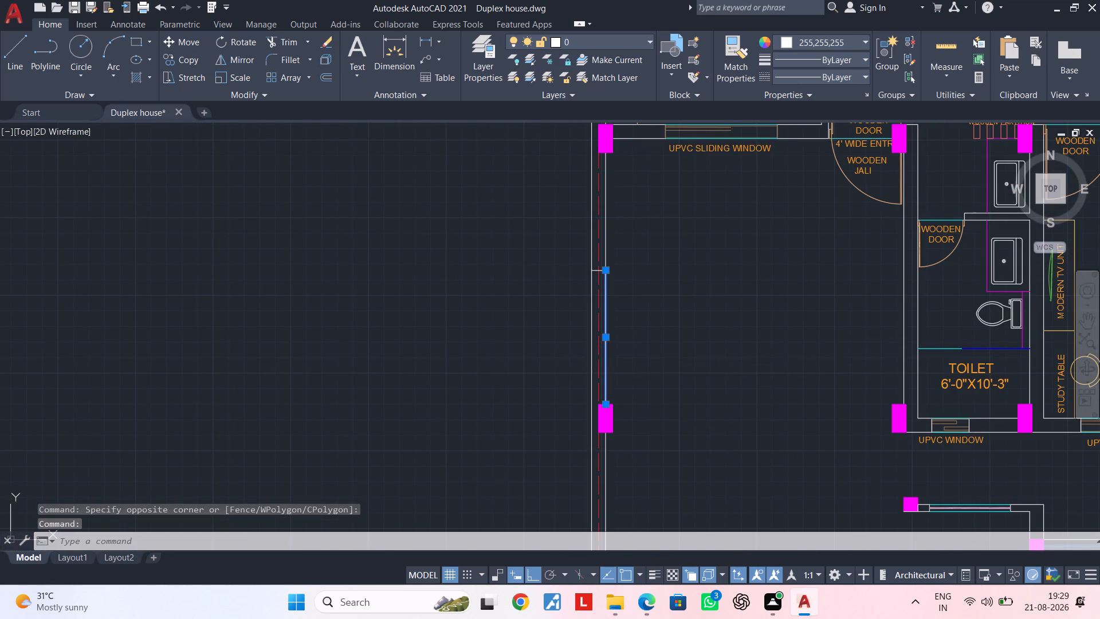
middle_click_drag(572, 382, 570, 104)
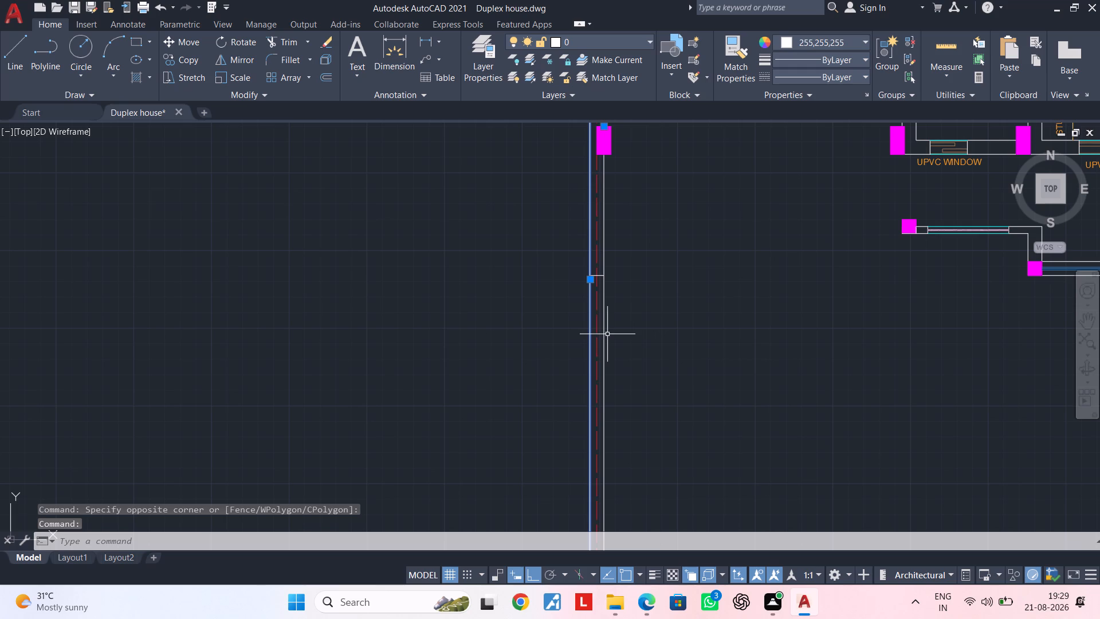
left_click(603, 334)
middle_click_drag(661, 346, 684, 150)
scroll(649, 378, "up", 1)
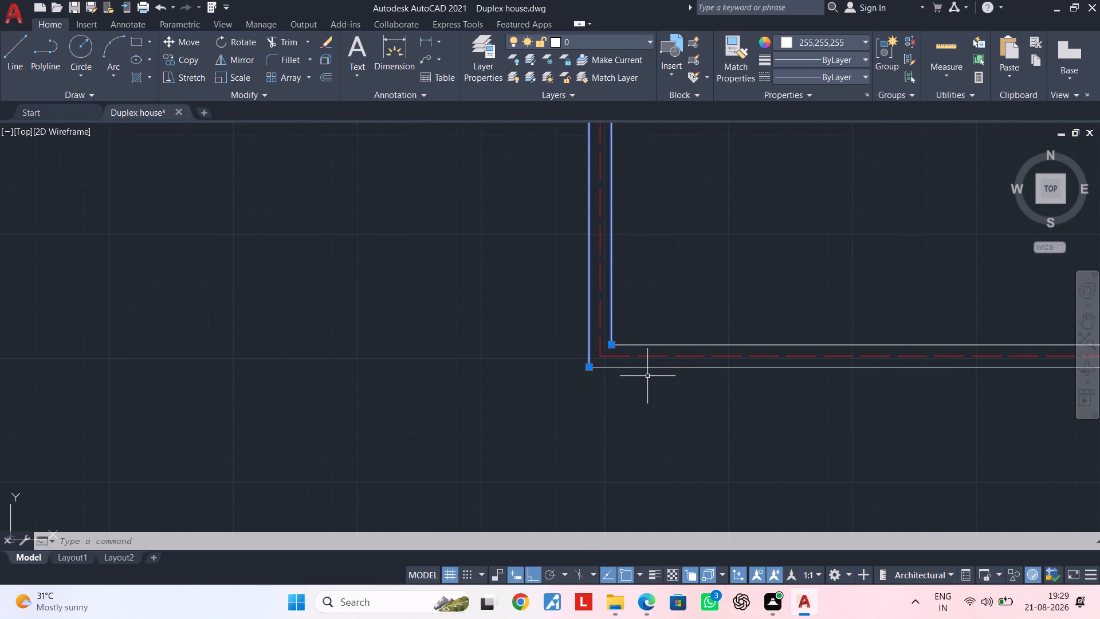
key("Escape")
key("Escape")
Examine the front boundary wall, 10' wide main gate and 4' gate on the ground floor plan as a reference.
scroll(643, 376, "down", 3)
middle_click_drag(808, 384, 531, 384)
middle_click_drag(530, 393, 968, 357)
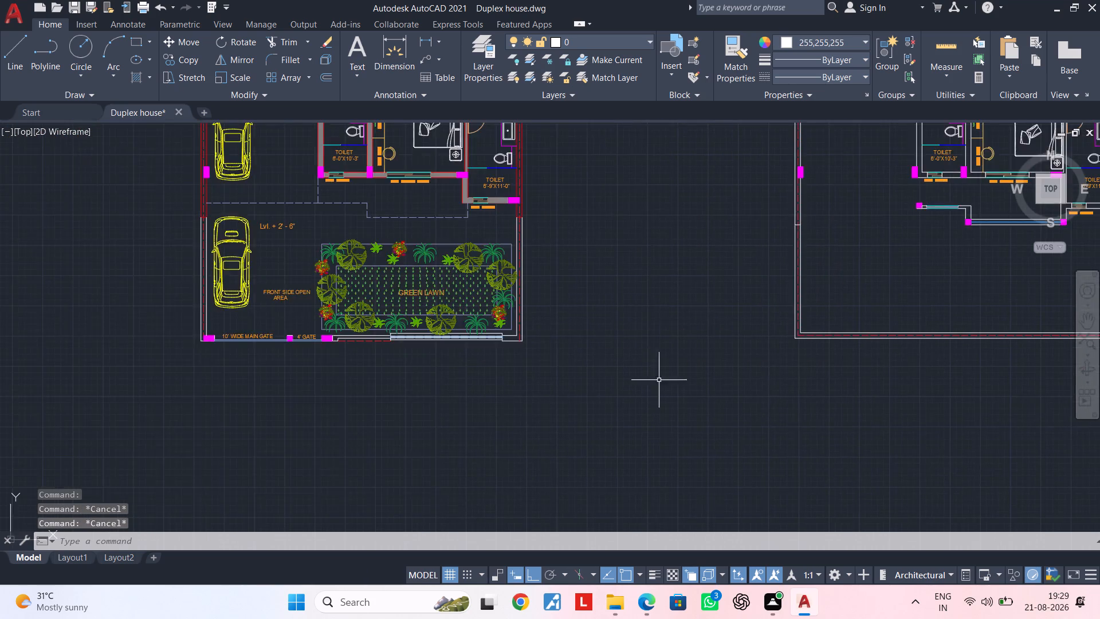
middle_click_drag(660, 380, 790, 369)
middle_click_drag(423, 372, 460, 369)
scroll(390, 351, "up", 2)
middle_click_drag(382, 343, 390, 389)
scroll(324, 346, "up", 2)
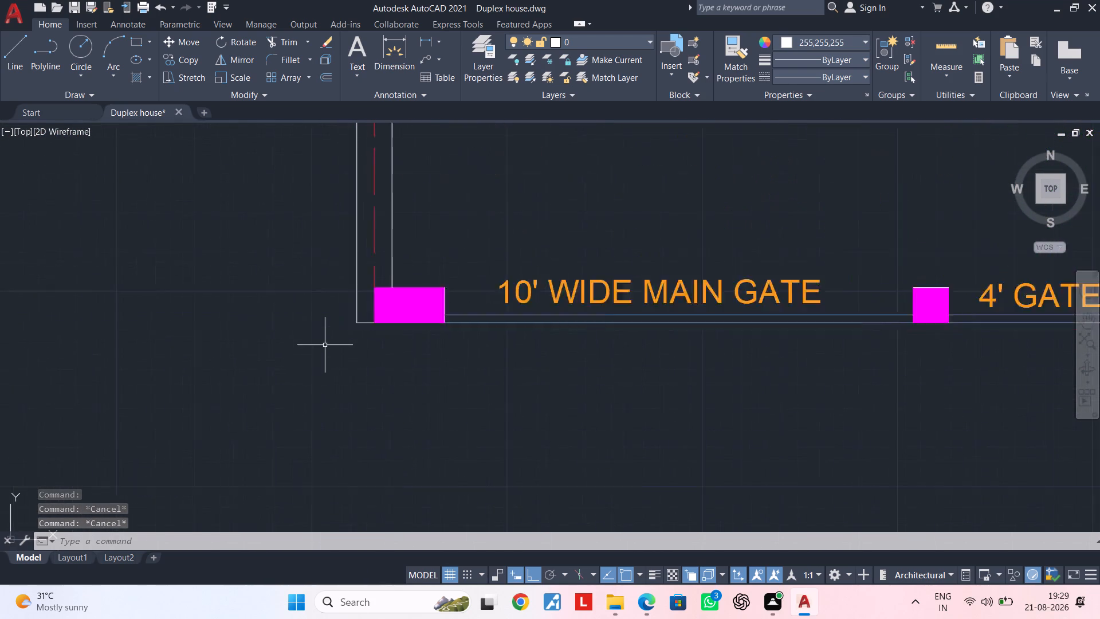
scroll(325, 345, "up", 1)
middle_click_drag(425, 348, 336, 416)
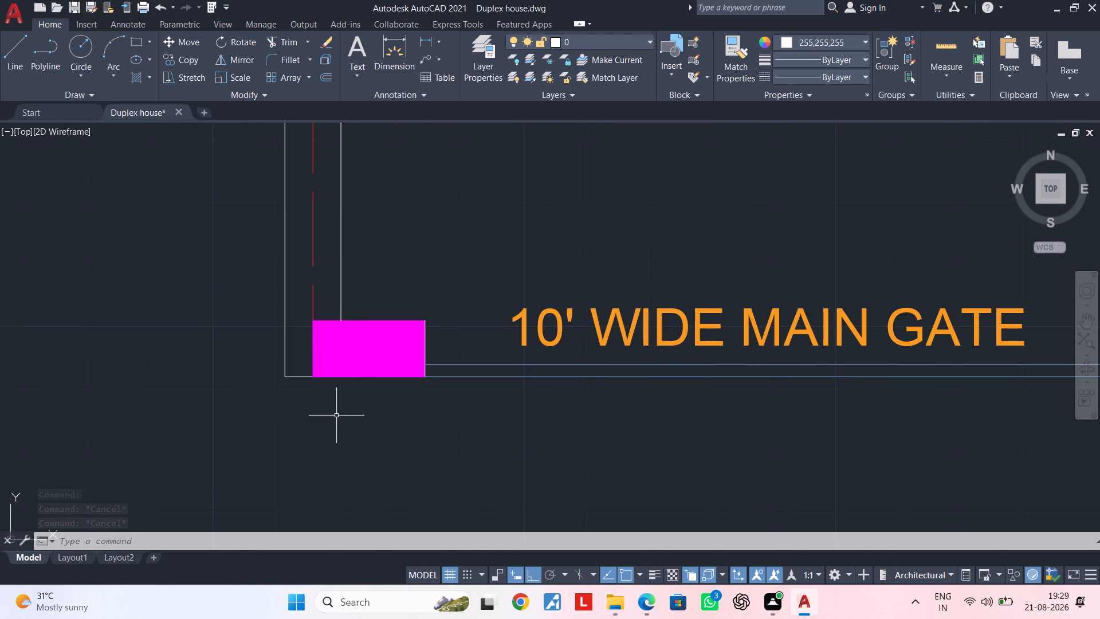
scroll(343, 416, "down", 2)
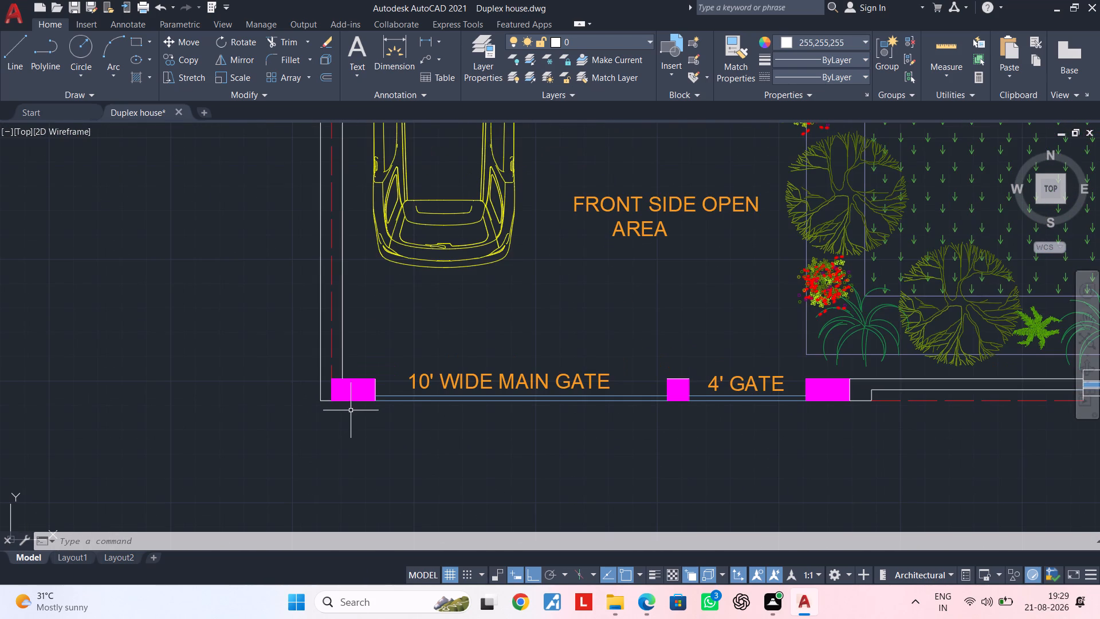
middle_click_drag(637, 437, 410, 438)
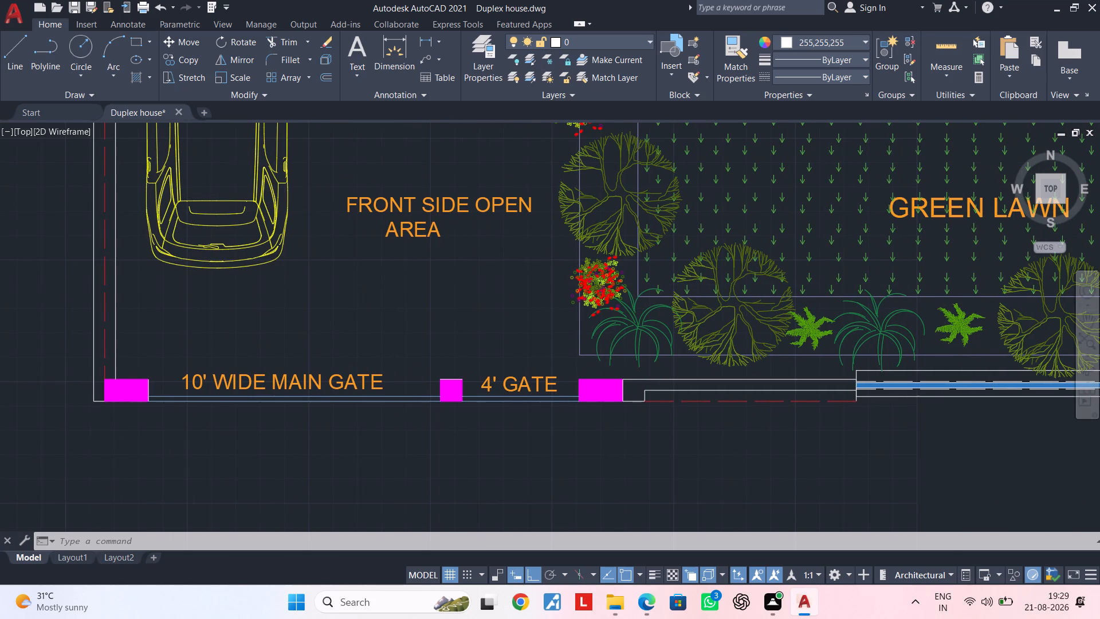
key("Escape")
key("Escape")
scroll(510, 451, "down", 2)
middle_click_drag(832, 449, 57, 446)
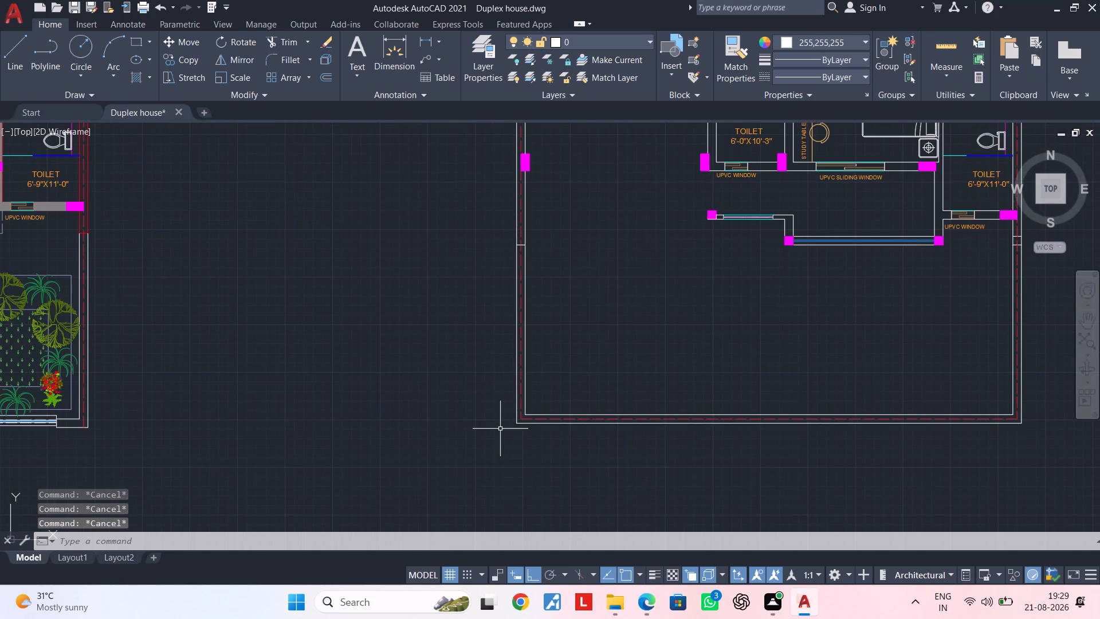
Draw a short vertical line across the upper floor plan's front boundary wall near its left corner, joining the inner and outer wall lines.
middle_click_drag(524, 445, 618, 418)
type("L")
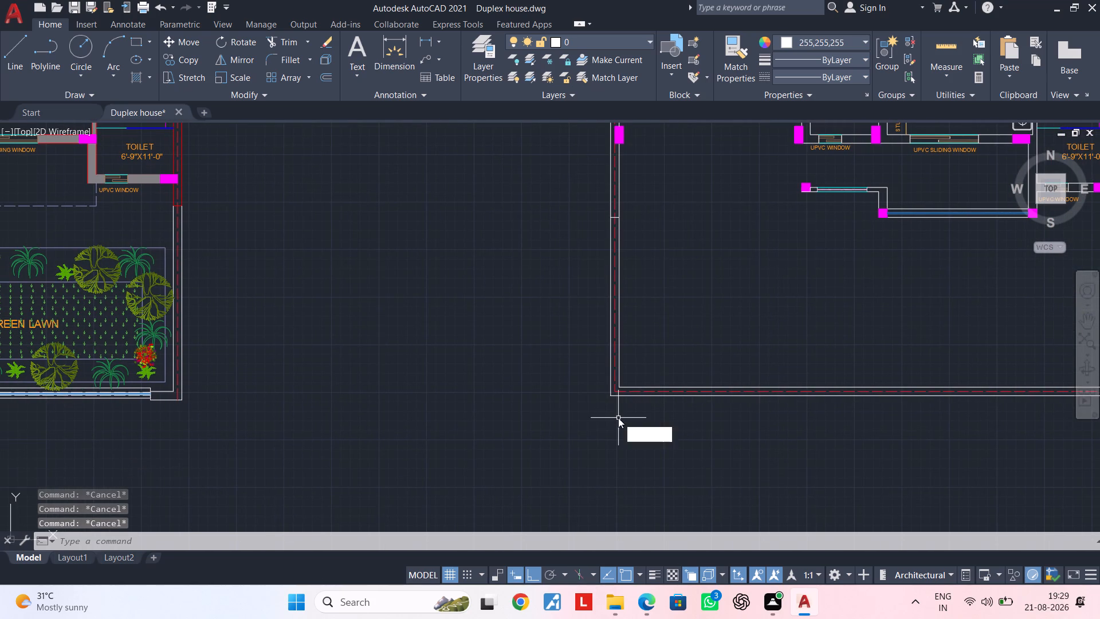
key("space")
scroll(630, 409, "up", 3)
left_click(656, 319)
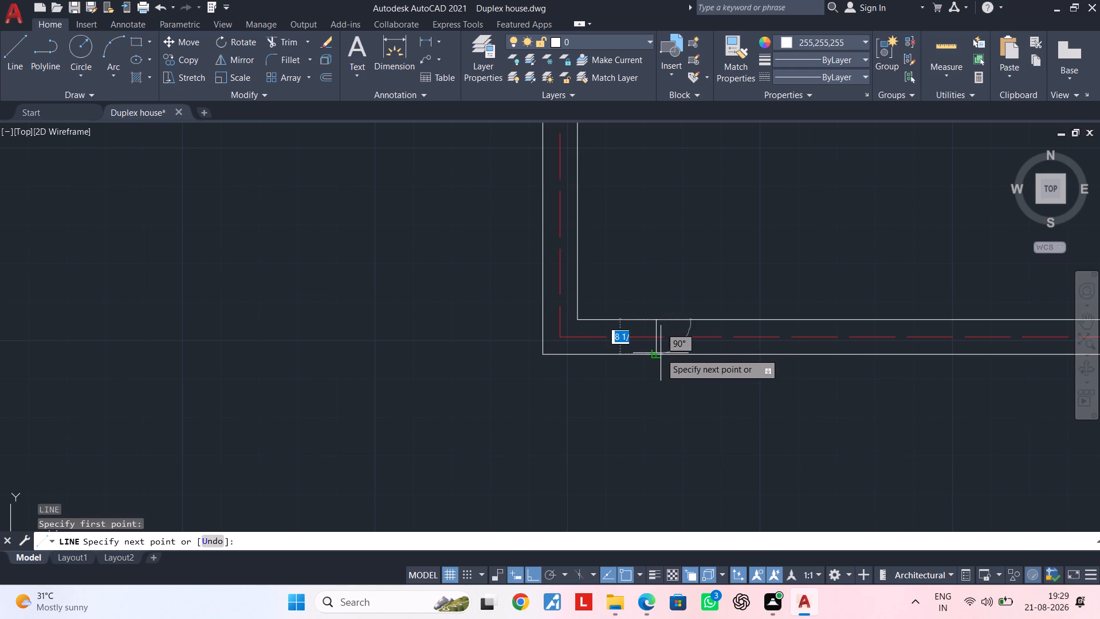
left_click(655, 355)
key("Escape")
key("Escape")
middle_click_drag(717, 378, 637, 394)
key("Escape")
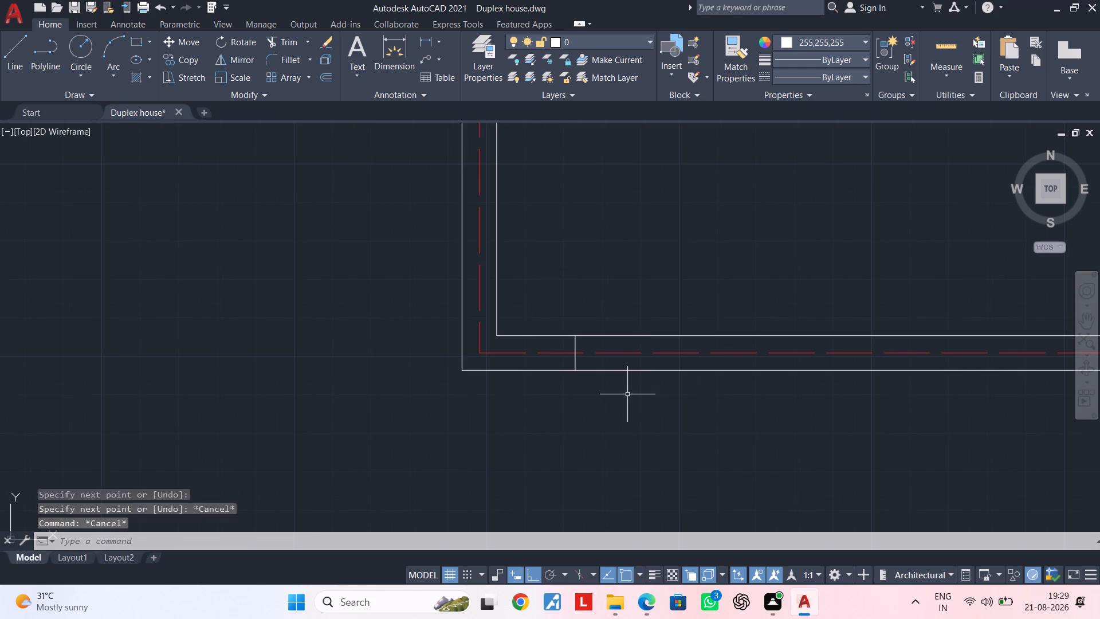
key("Escape")
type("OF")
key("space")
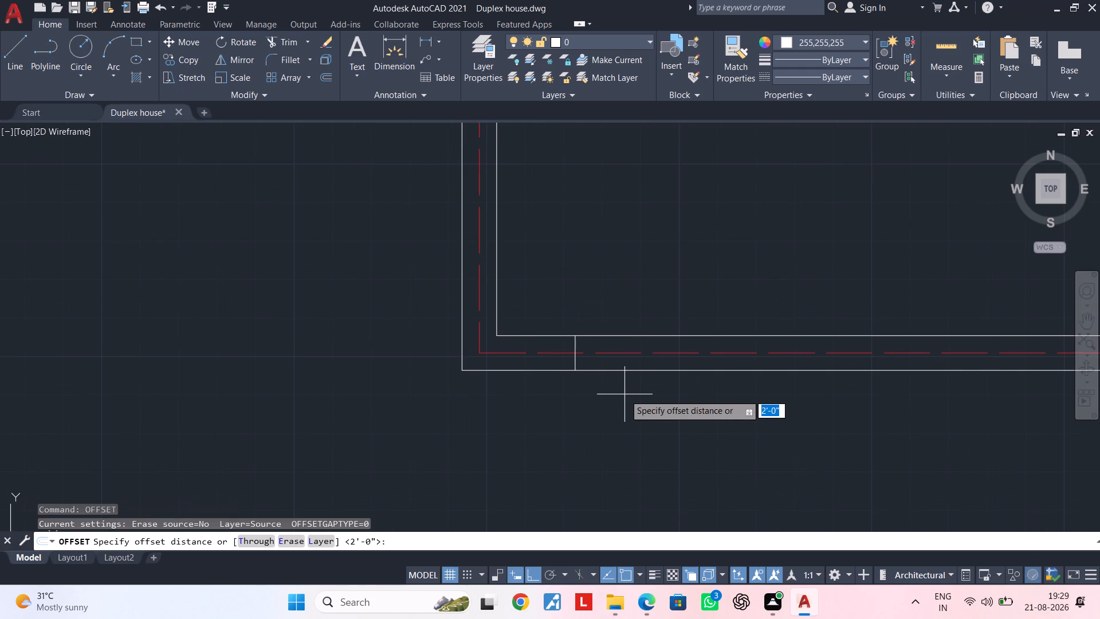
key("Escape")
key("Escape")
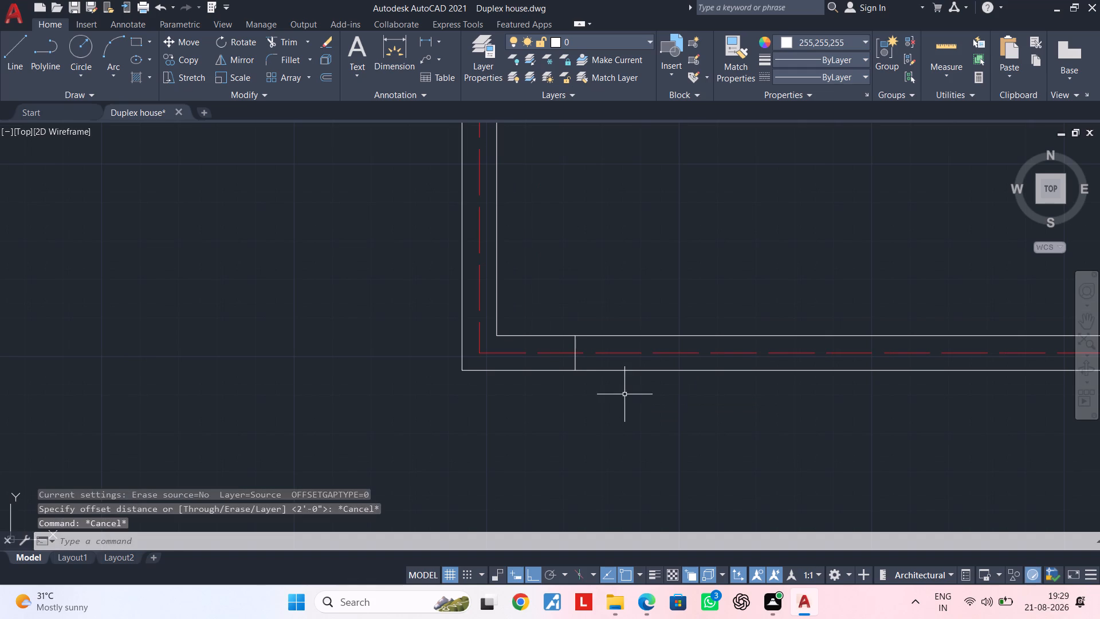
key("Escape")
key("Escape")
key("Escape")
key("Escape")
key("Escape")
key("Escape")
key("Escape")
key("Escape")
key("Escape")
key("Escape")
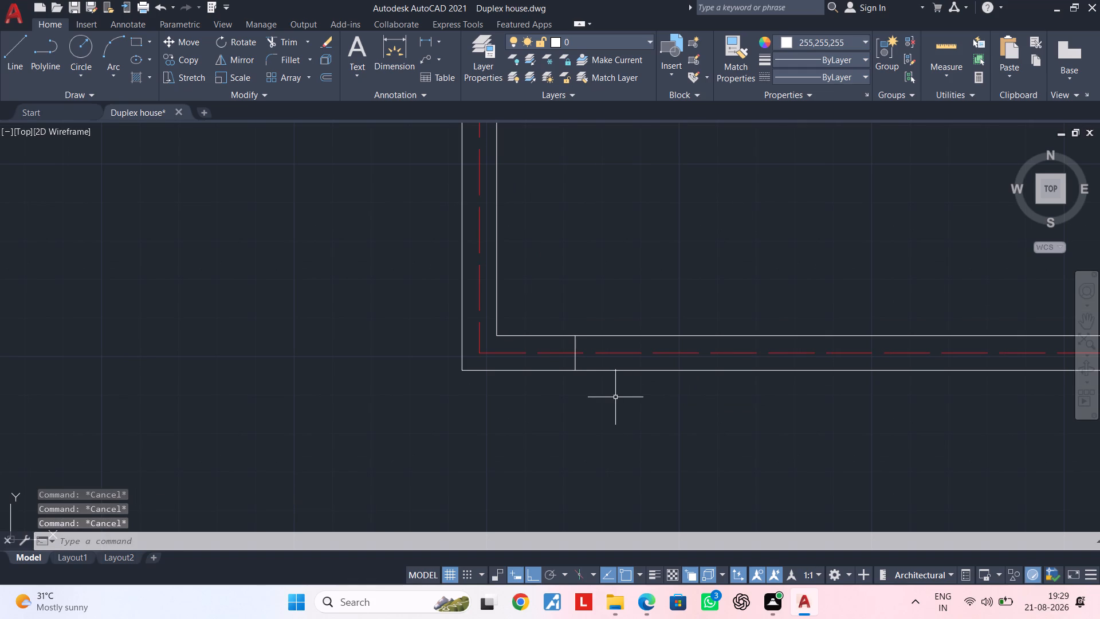
Compare the upper floor plan's front balcony and boundary area with the front area of the ground floor plan.
scroll(615, 397, "down", 4)
middle_click_drag(646, 394, 535, 413)
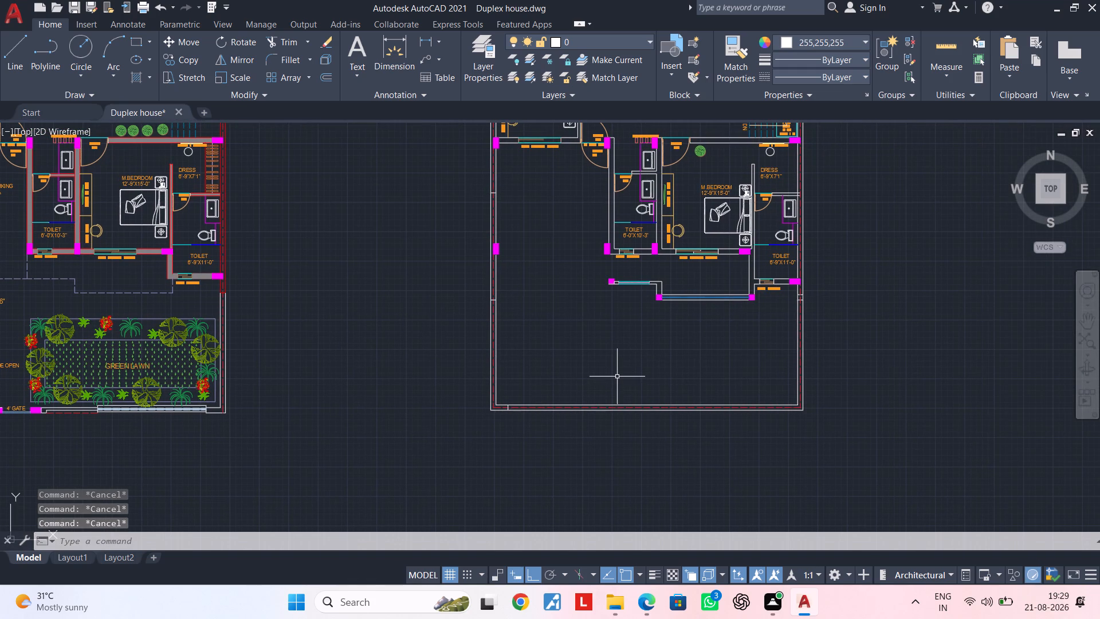
scroll(604, 326, "up", 2)
middle_click_drag(585, 330, 577, 493)
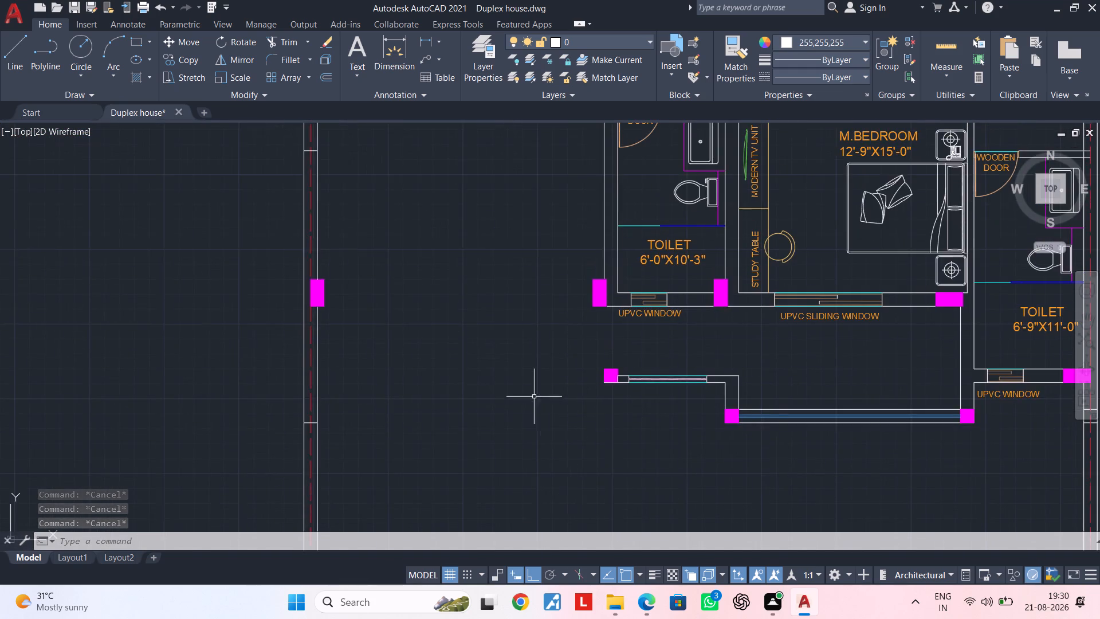
middle_click_drag(532, 394, 647, 388)
middle_click_drag(635, 364, 623, 436)
scroll(602, 363, "down", 1)
middle_click_drag(603, 368, 596, 447)
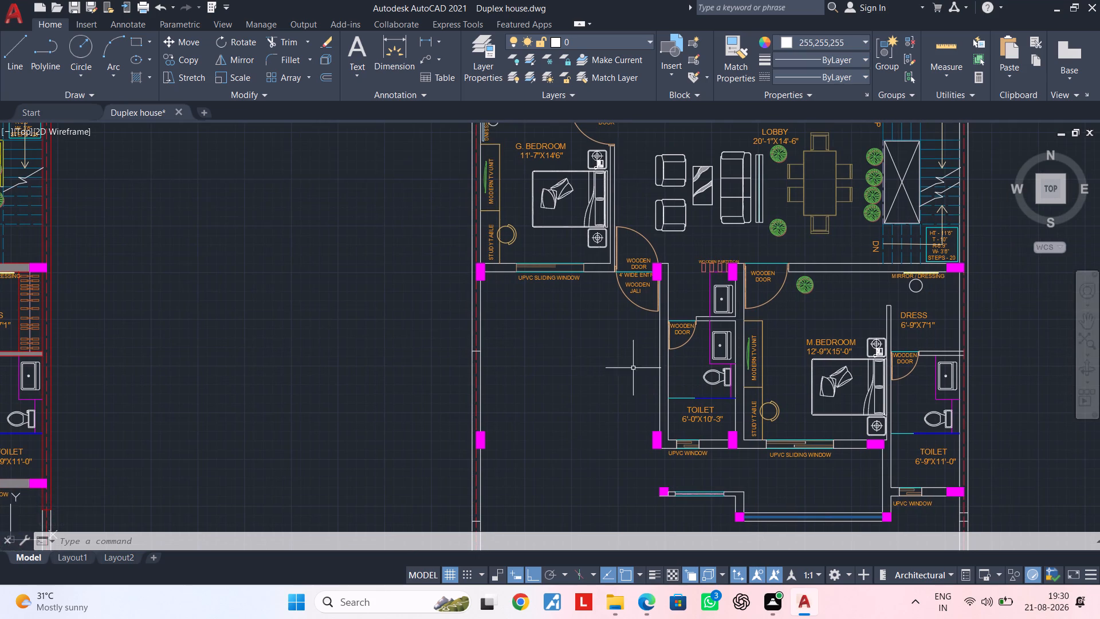
scroll(626, 369, "down", 1)
middle_click_drag(603, 378, 608, 405)
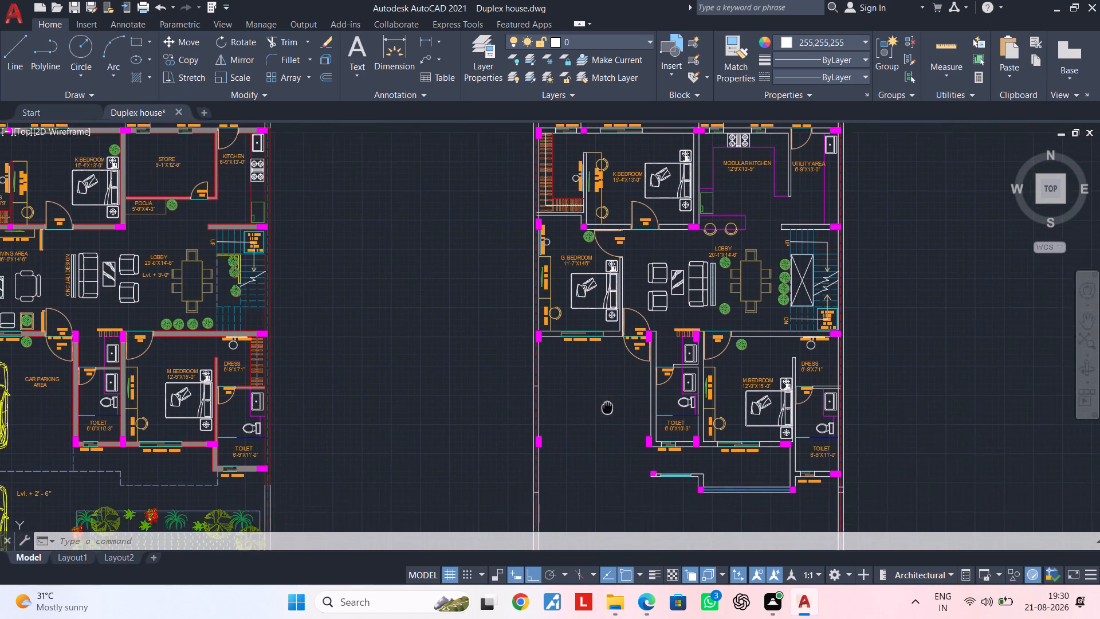
middle_click_drag(608, 405, 620, 373)
middle_click_drag(616, 369, 806, 323)
middle_click_drag(557, 381, 748, 329)
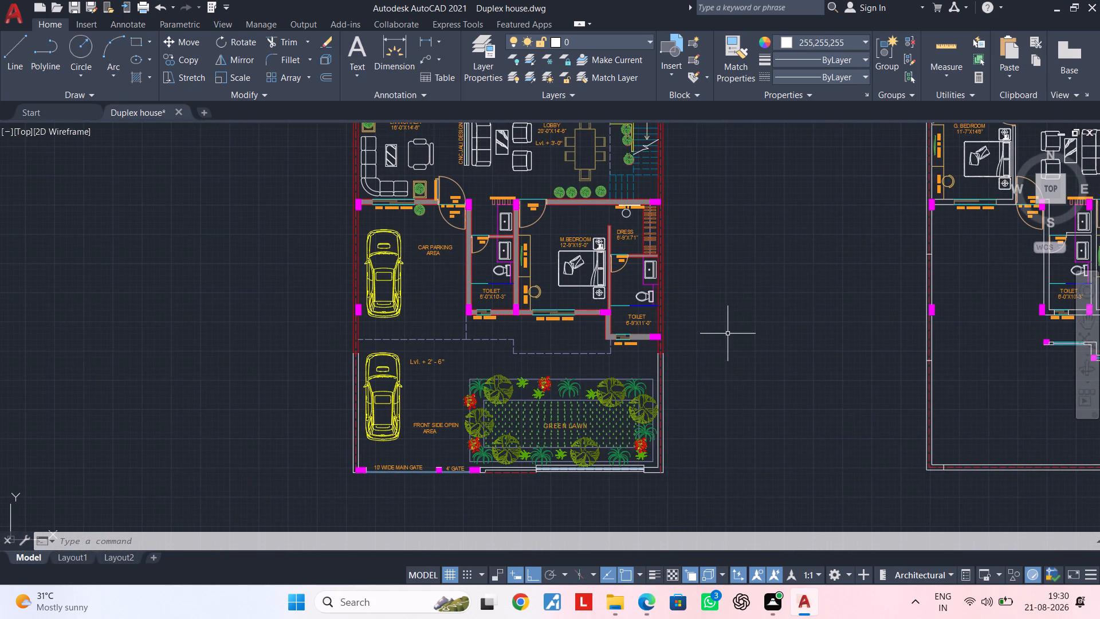
Make LINE the current layer.
middle_click_drag(800, 336, 529, 340)
middle_click_drag(741, 303, 681, 364)
scroll(666, 350, "up", 1)
middle_click_drag(658, 336, 606, 402)
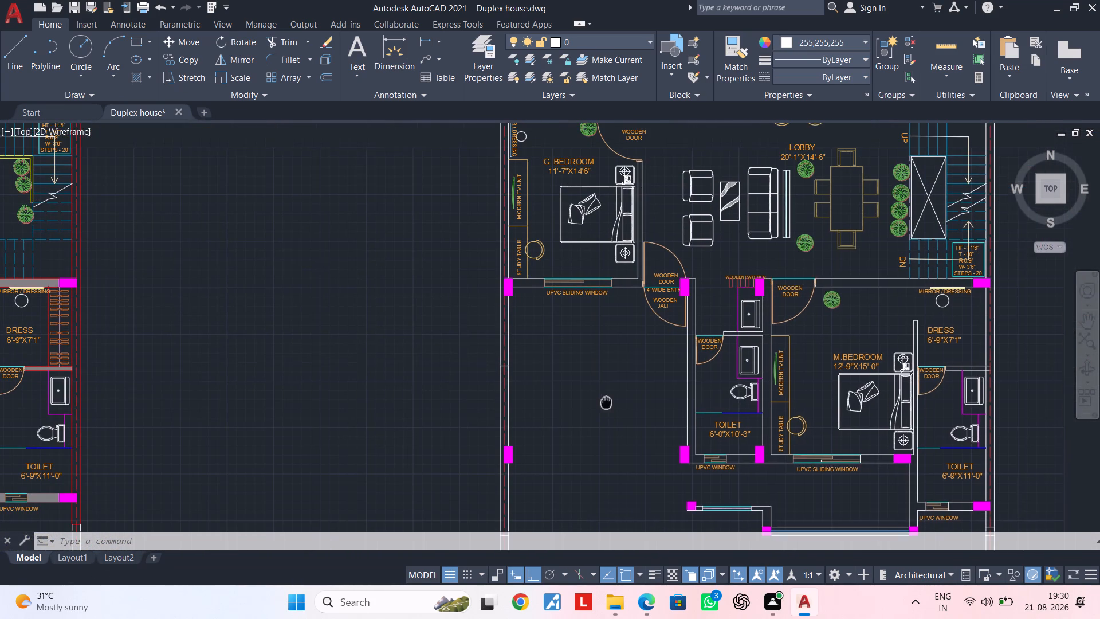
middle_click_drag(606, 402, 606, 403)
middle_click_drag(544, 339, 544, 359)
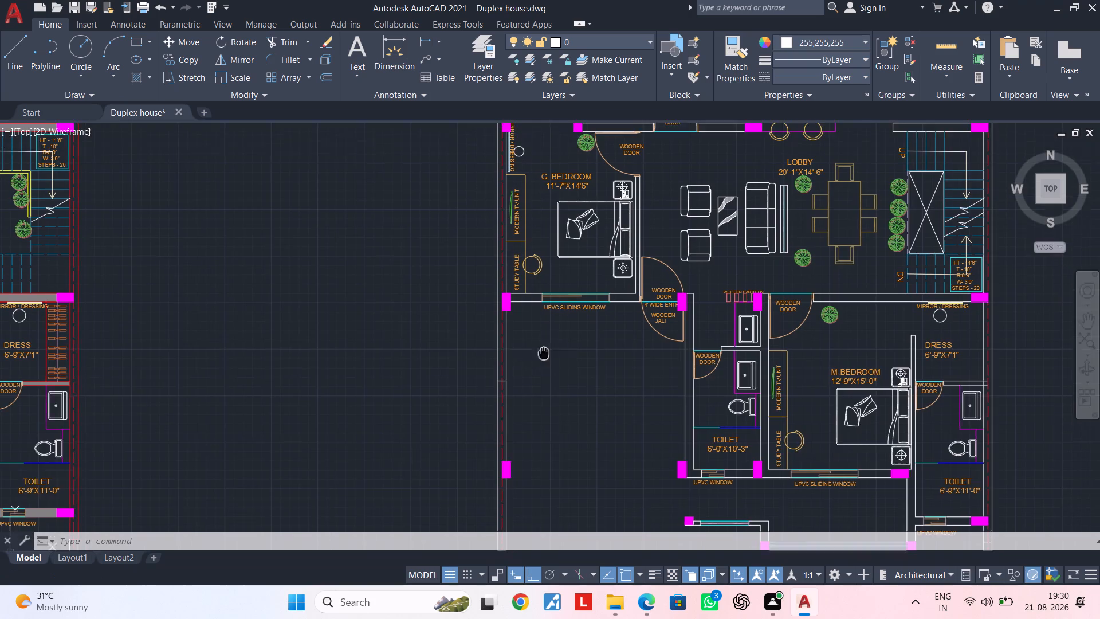
middle_click_drag(544, 359, 541, 398)
scroll(534, 399, "up", 3)
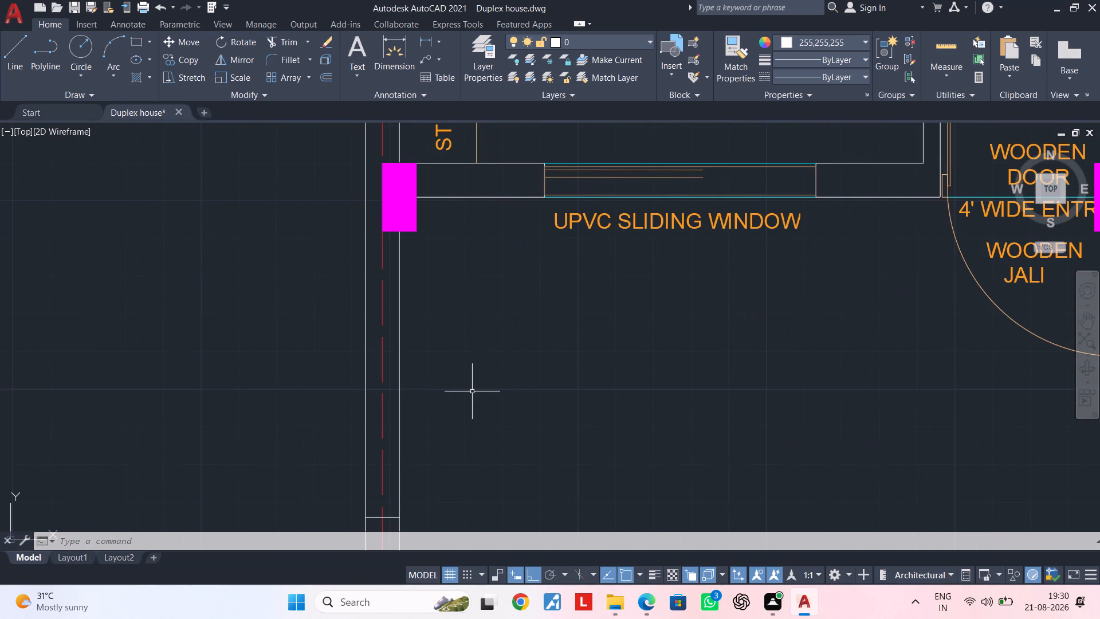
left_click(614, 38)
left_click(585, 146)
Move the upper floor G. Bedroom's outer front wall line, between the corner column and the UPVC sliding window, to the LINE layer.
left_click(504, 198)
left_click(590, 40)
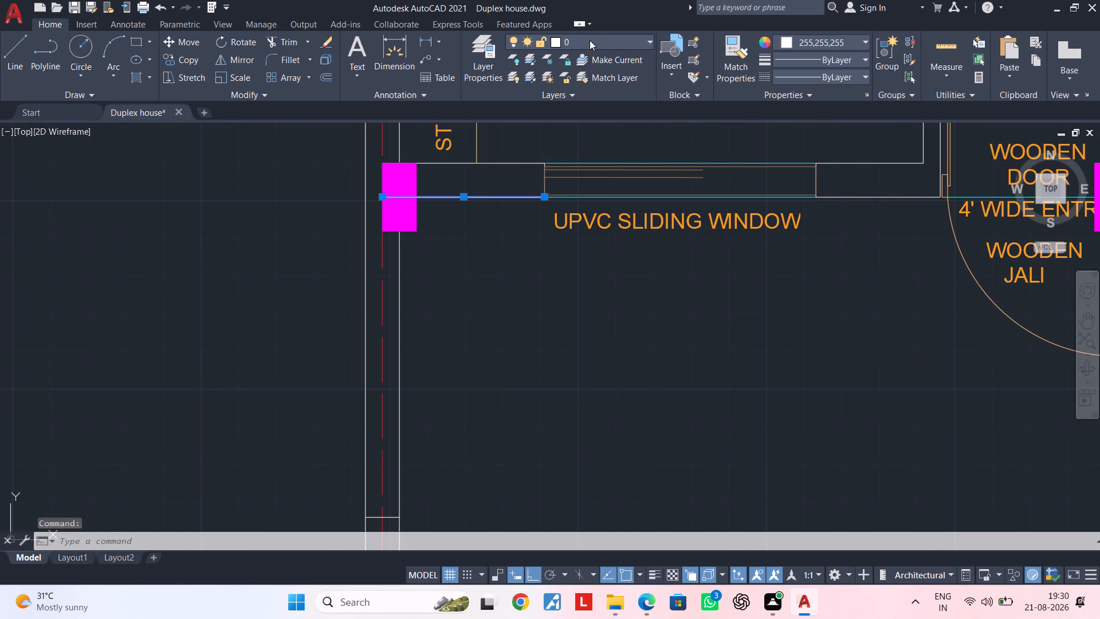
left_click(572, 145)
key("Escape")
left_click(600, 50)
left_click(603, 45)
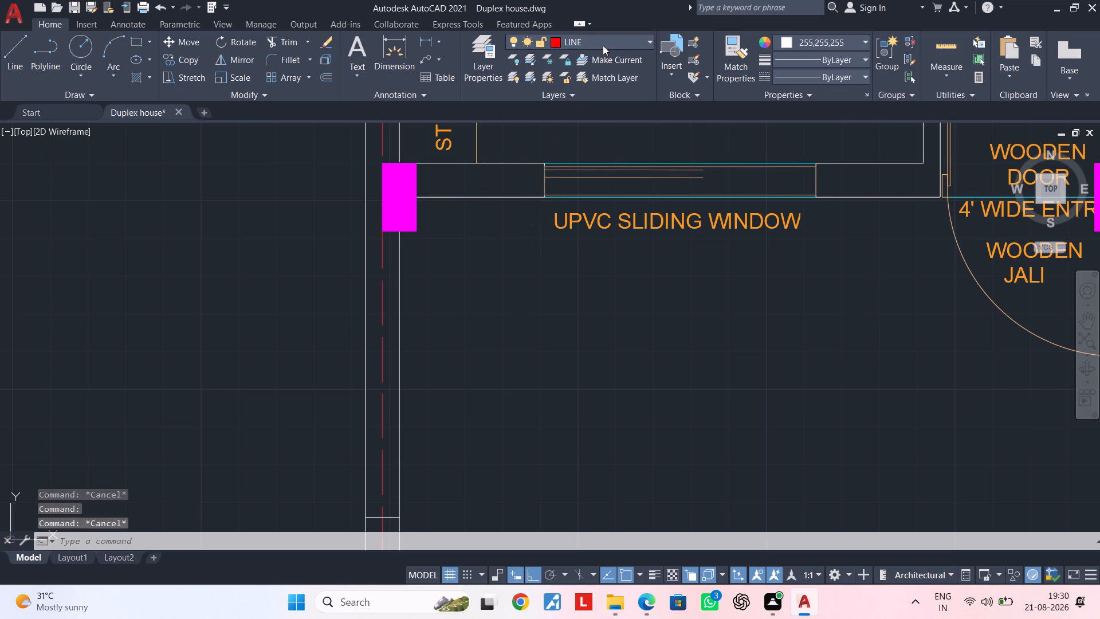
left_click(583, 140)
key("Escape")
left_click(493, 199)
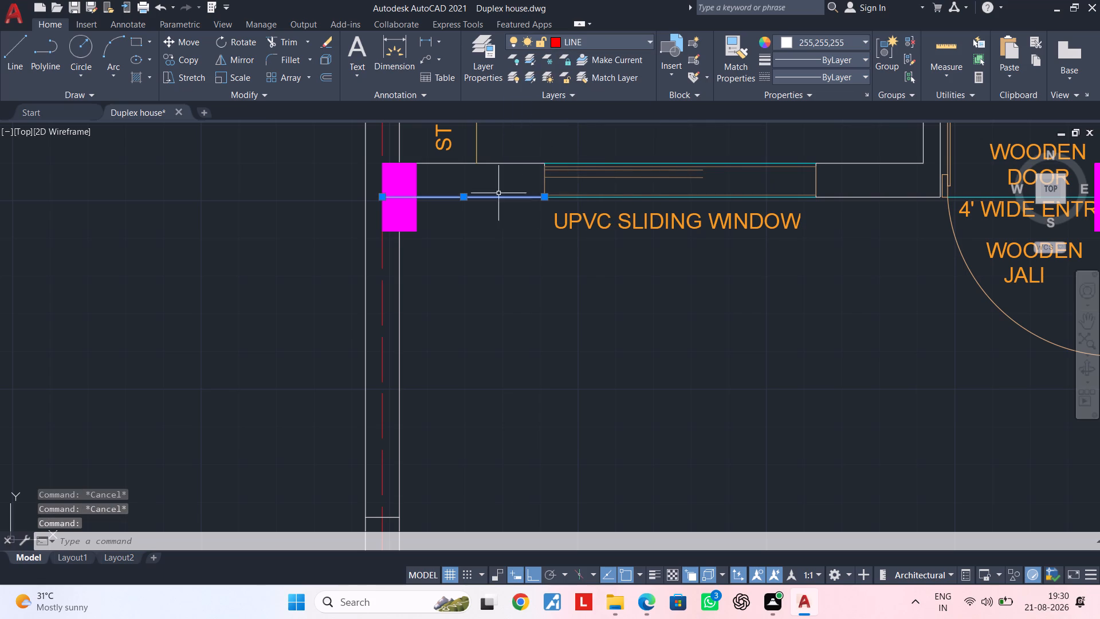
left_click(630, 46)
double_click(592, 140)
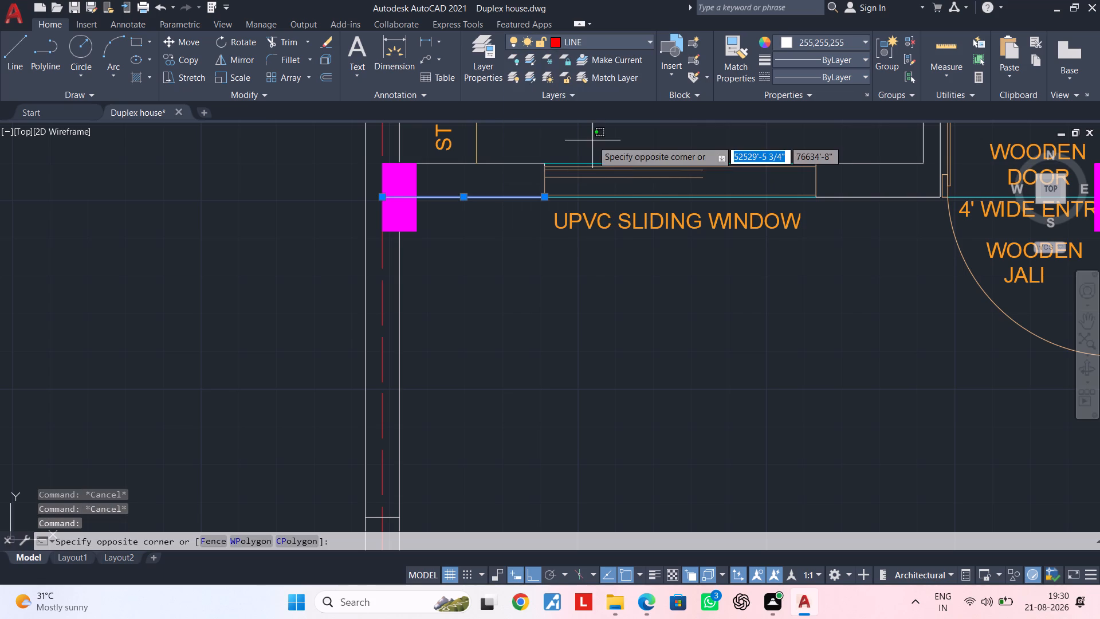
key("Escape")
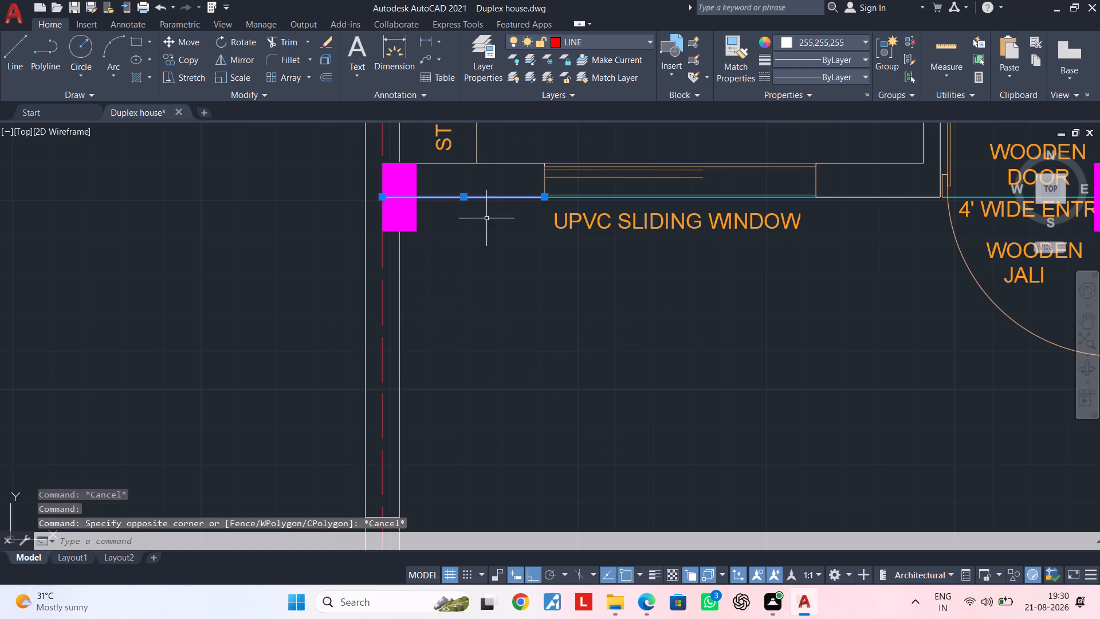
left_click(502, 190)
key("Escape")
key("Escape")
key("Escape")
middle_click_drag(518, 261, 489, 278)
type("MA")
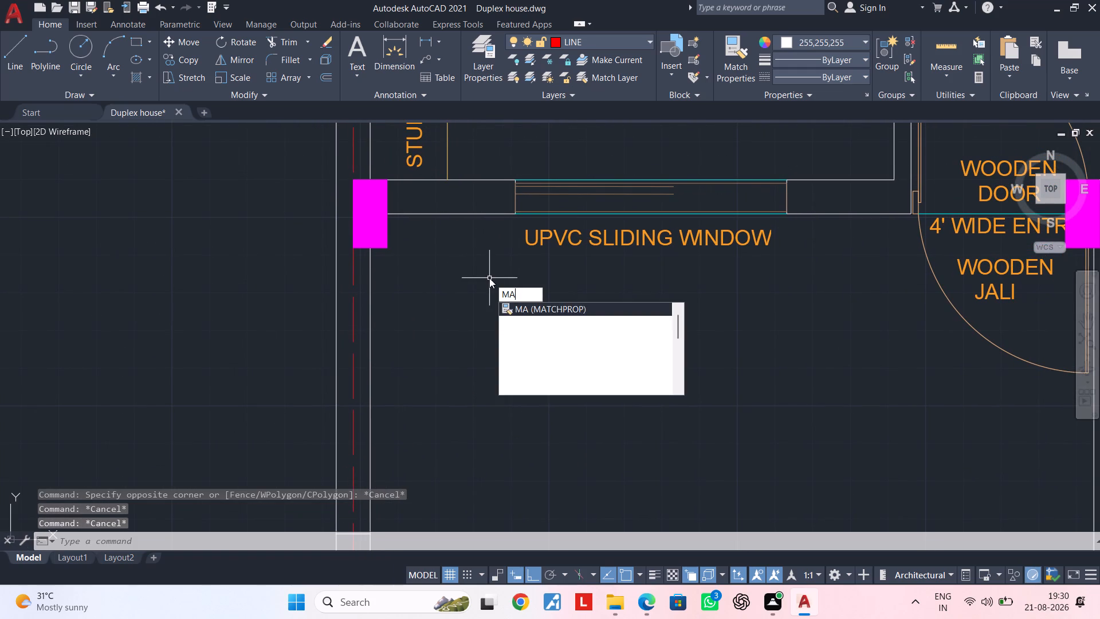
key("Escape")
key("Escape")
Set the current colour to red 237,31,36 and recolour the G. Bedroom's outer front wall line beside the corner column to match.
left_click(829, 38)
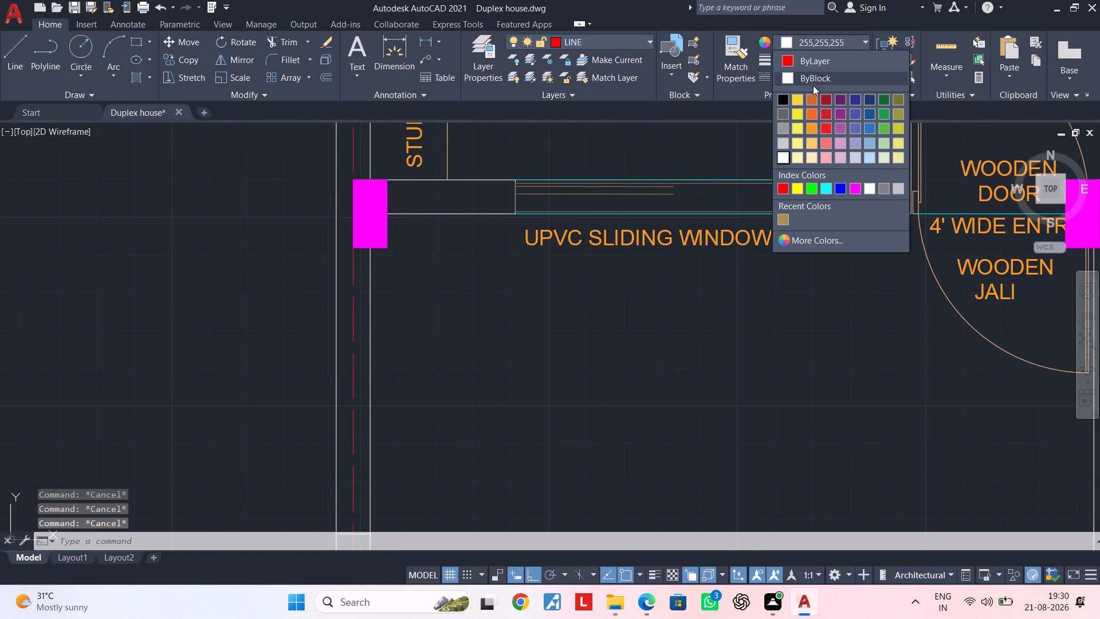
left_click(826, 127)
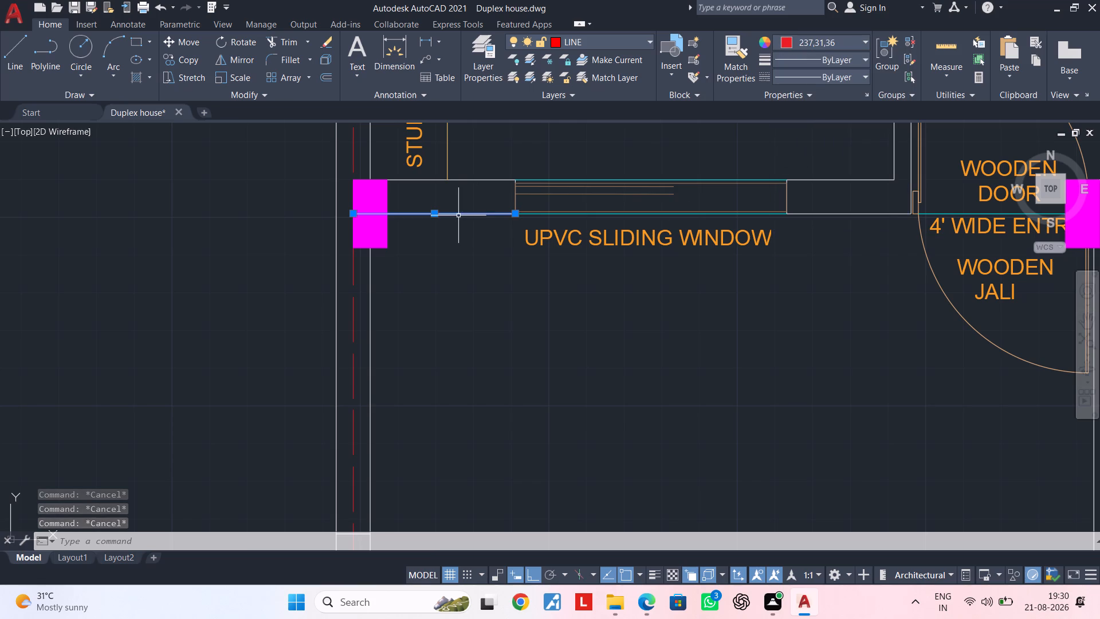
left_click(458, 216)
left_click(817, 44)
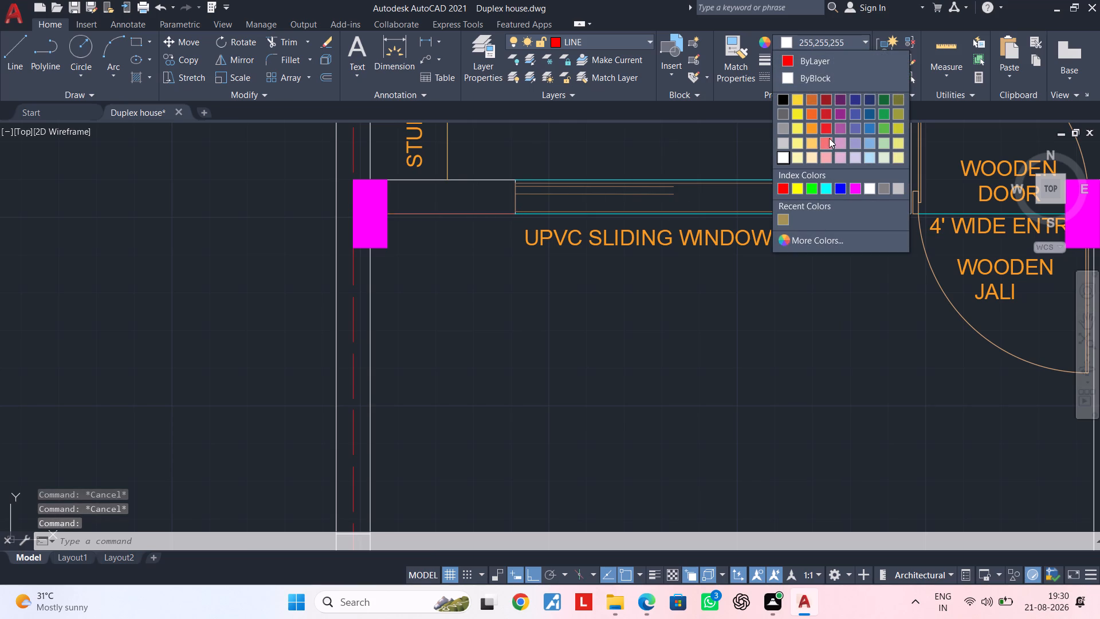
left_click(827, 130)
key("Escape")
key("Escape")
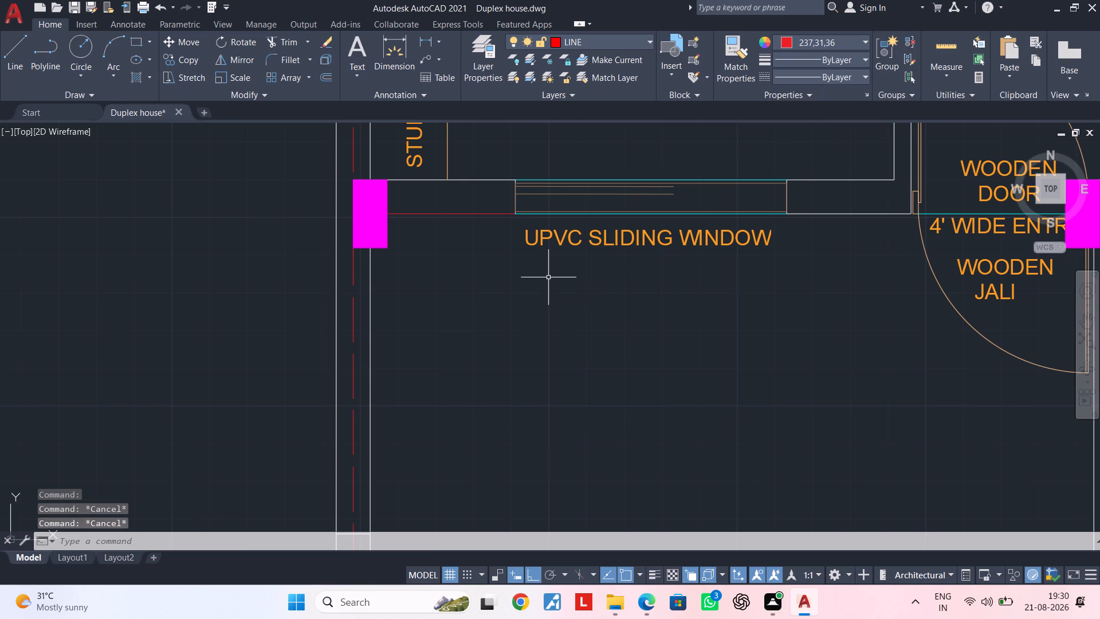
Match the red wall line's properties onto the remaining G. Bedroom front wall lines on both sides of the UPVC sliding window.
key("m")
type("A")
key("space")
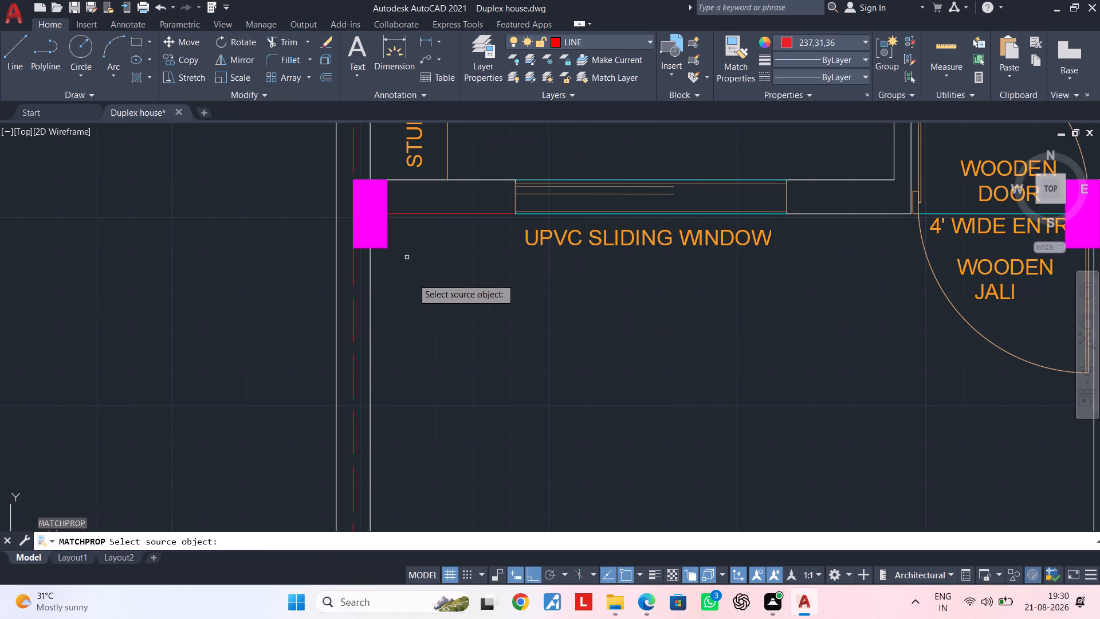
left_click(481, 212)
left_click(481, 171)
left_click(472, 189)
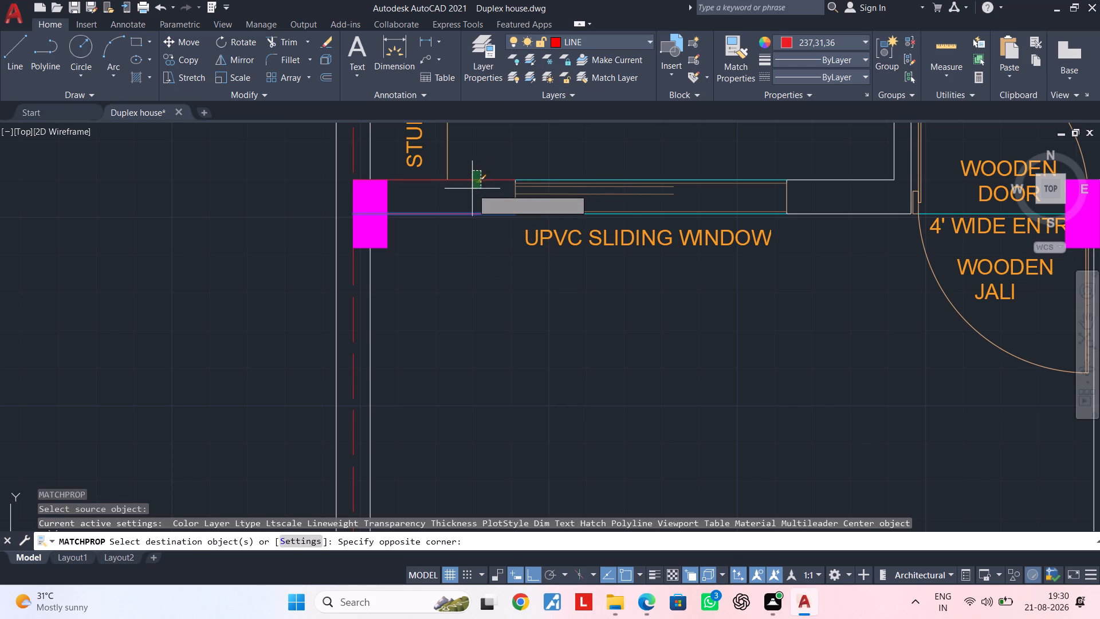
middle_click_drag(832, 240, 756, 274)
left_click(771, 275)
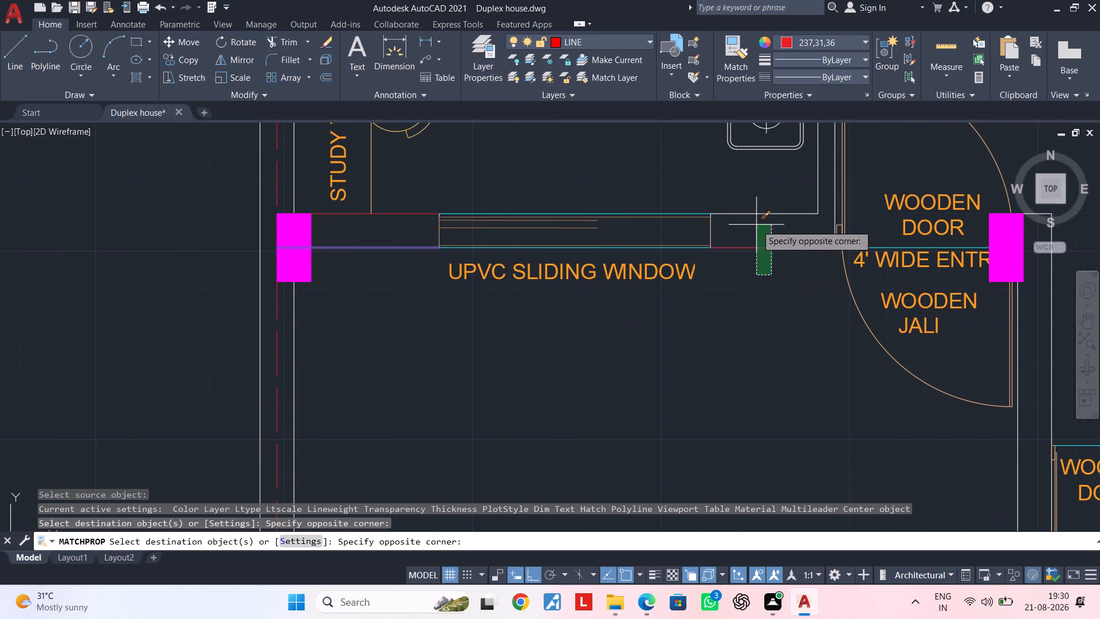
left_click(757, 190)
Match the red properties onto both vertical wall lines between the G. Bedroom and the 4' wide entry door.
middle_click_drag(804, 262, 637, 295)
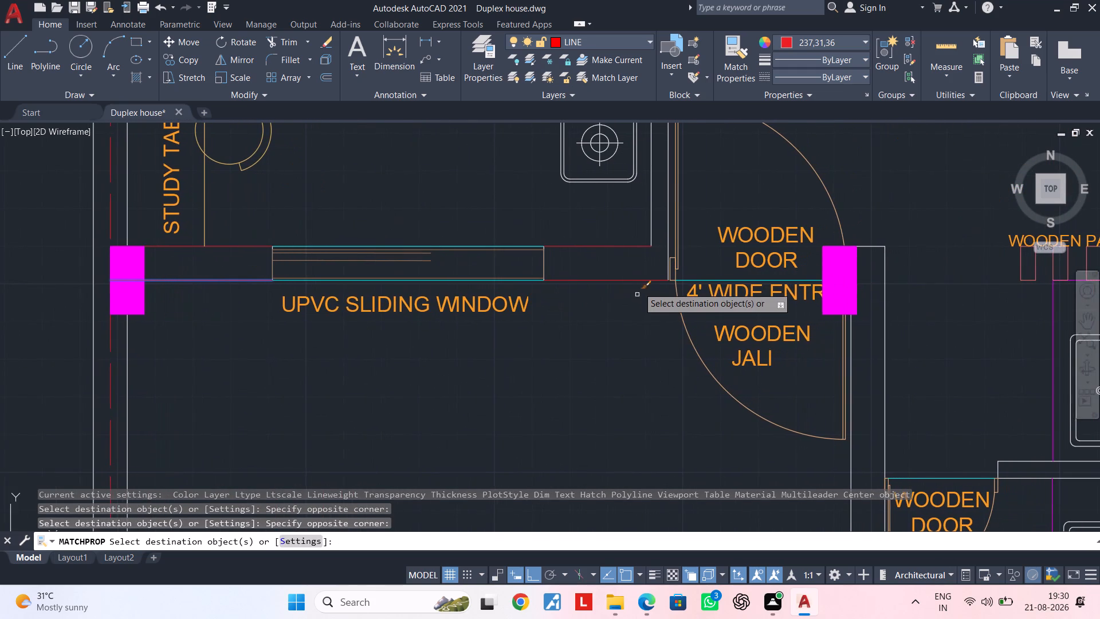
scroll(643, 275, "down", 2)
scroll(643, 275, "up", 4)
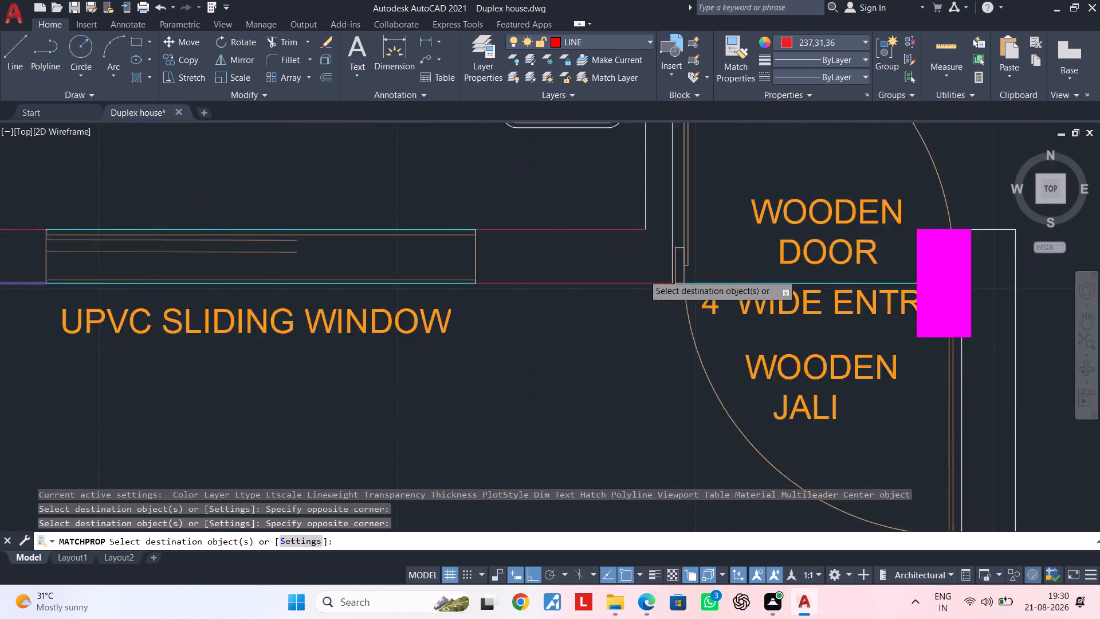
scroll(643, 275, "down", 3)
middle_click_drag(644, 273, 617, 349)
scroll(616, 315, "up", 3)
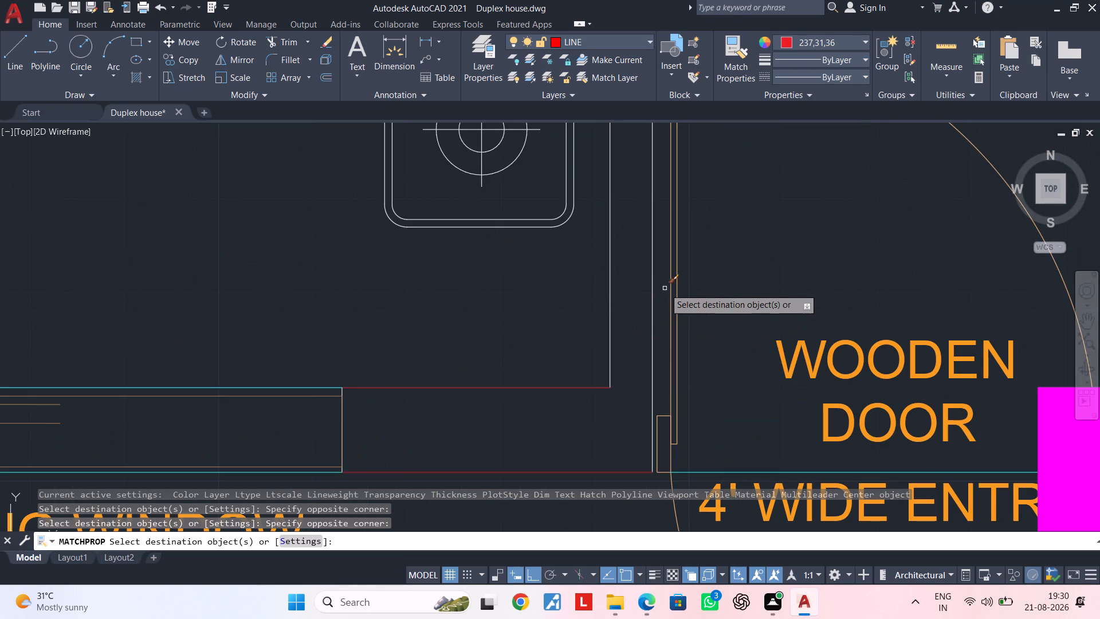
left_click(661, 283)
left_click(595, 284)
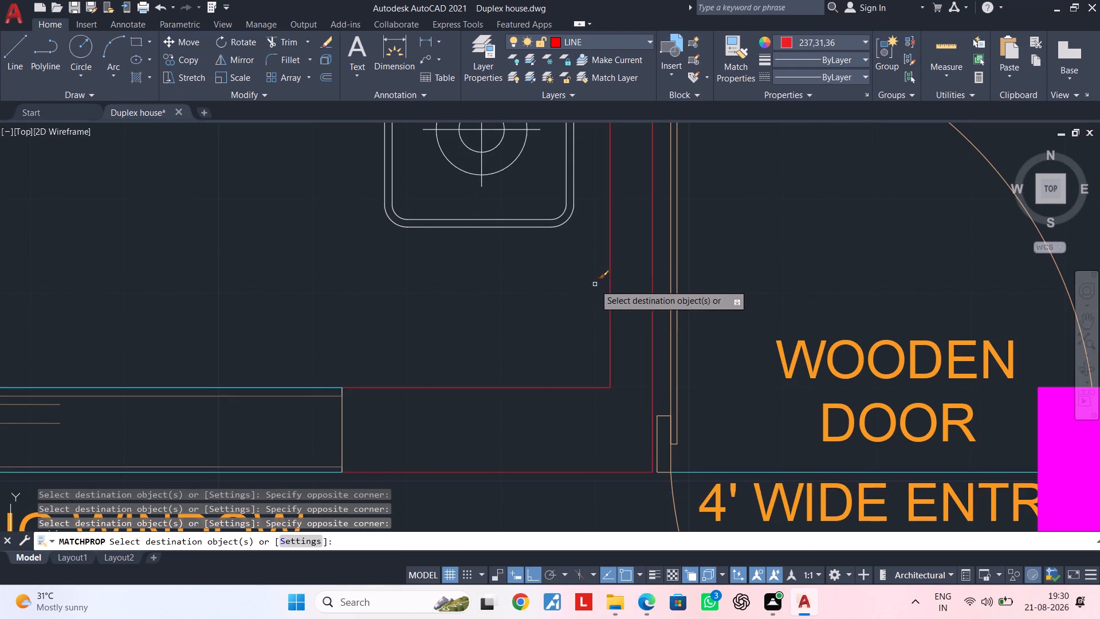
Match the red properties onto the entry-side wall and the front wall lines of the 6'-0"X10'-3" toilet.
scroll(595, 284, "down", 4)
middle_click_drag(671, 451, 665, 430)
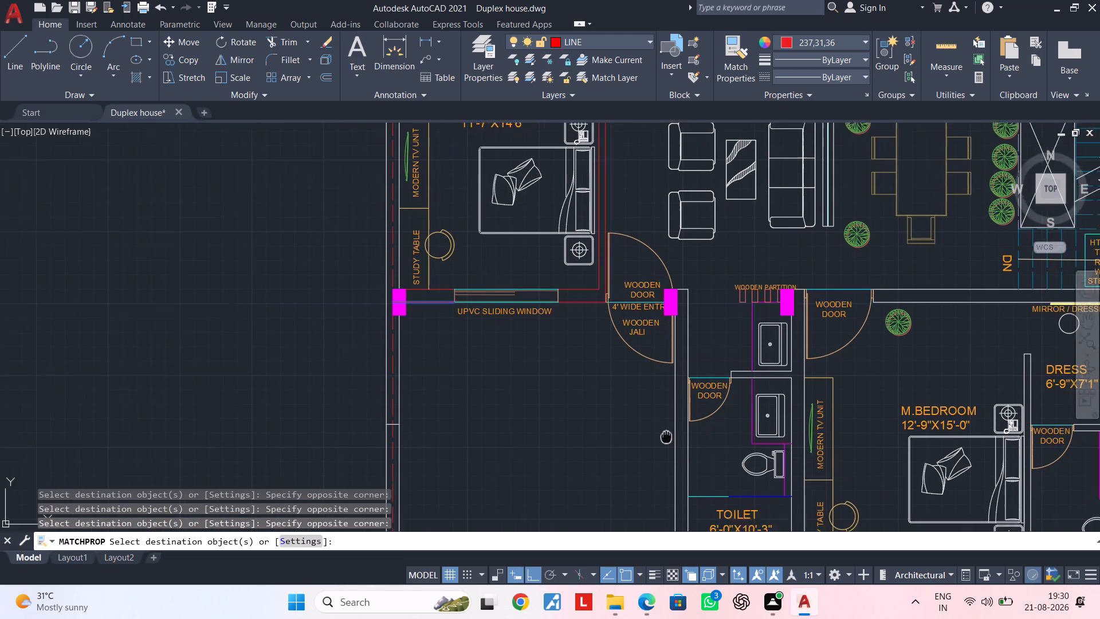
middle_click_drag(665, 430, 645, 374)
scroll(666, 374, "up", 2)
left_click(681, 383)
left_click(391, 410)
scroll(500, 403, "down", 2)
middle_click_drag(528, 402, 510, 318)
scroll(619, 445, "up", 2)
left_click(628, 459)
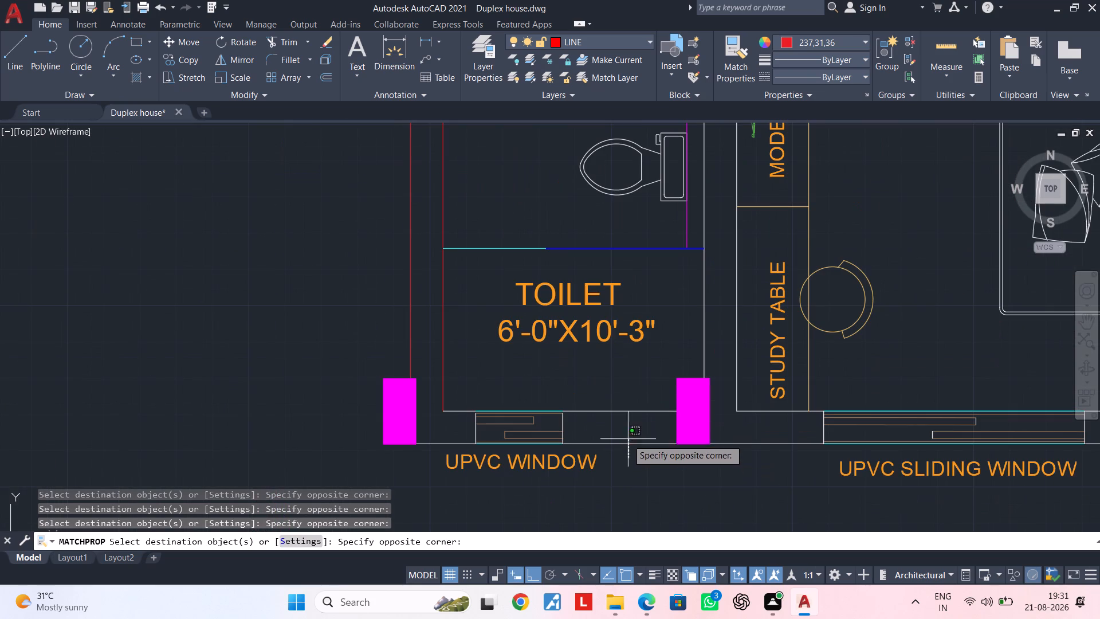
left_click(625, 407)
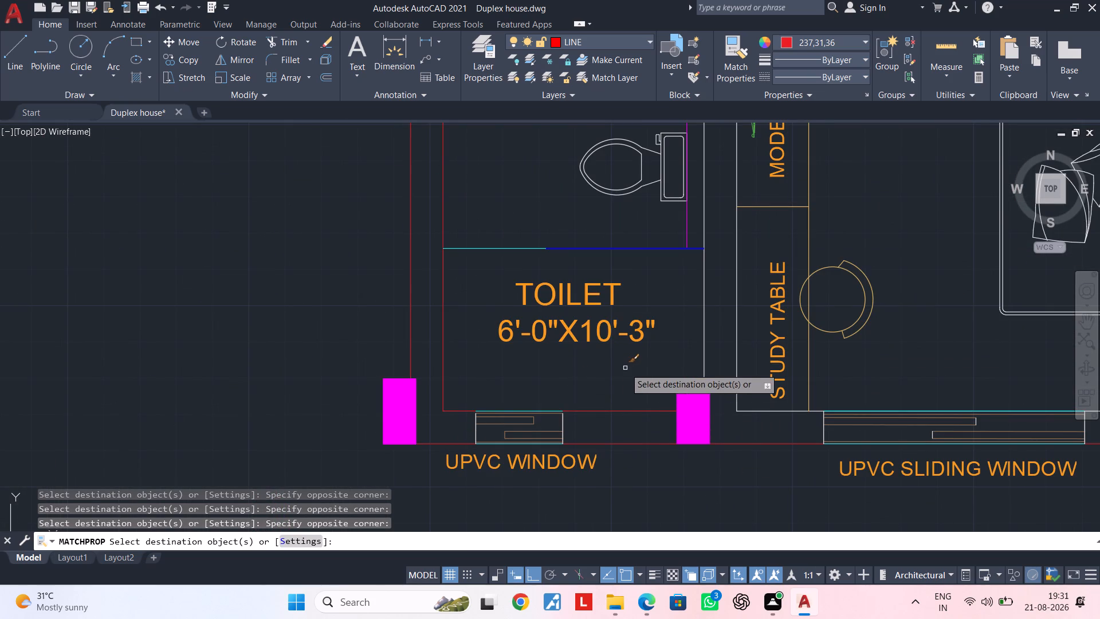
Match the red properties onto the wall lines between the toilet and M.Bedroom and the bedroom's inner front wall line.
middle_click_drag(632, 373, 526, 468)
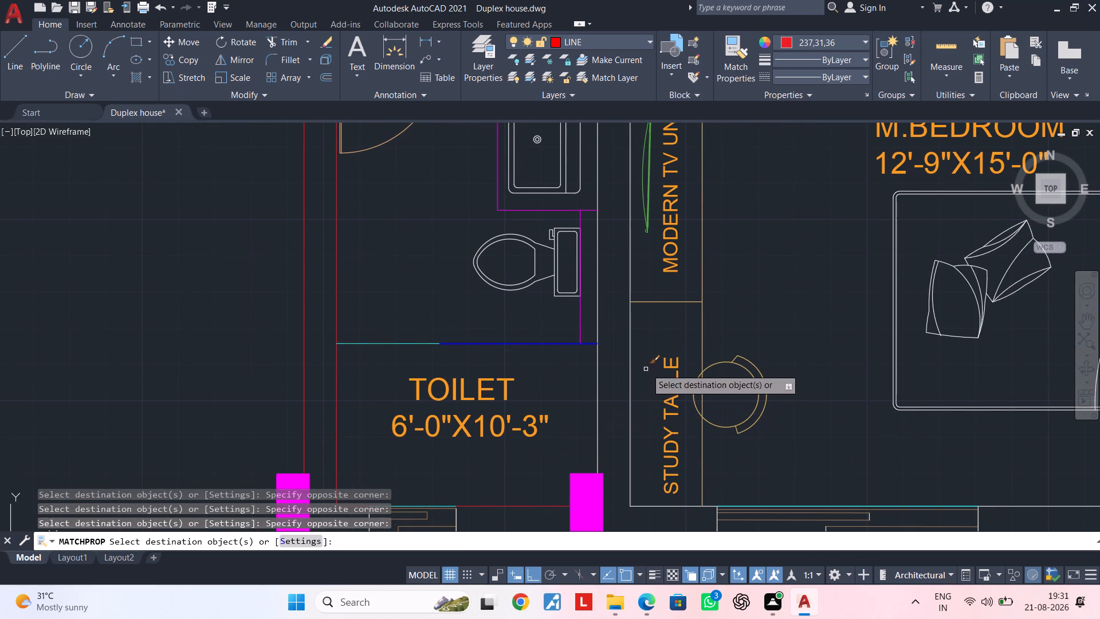
left_click_drag(647, 366, 640, 368)
left_click(590, 383)
middle_click_drag(614, 384, 630, 287)
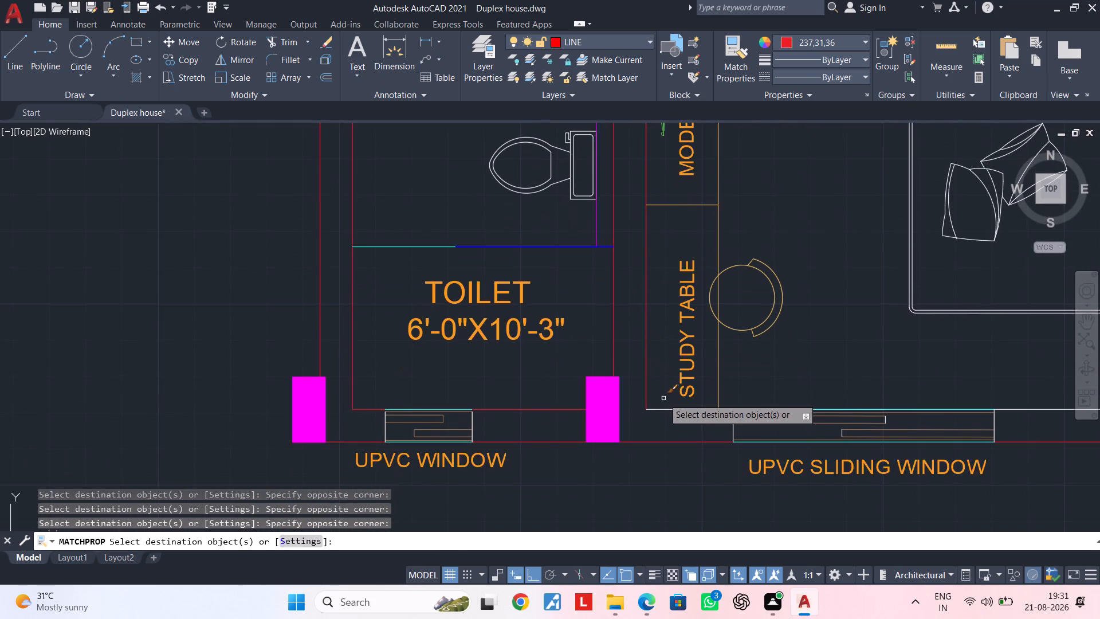
left_click(677, 410)
Match the red properties onto the cross wall between the two washbasins and the wall line beside the upper washbasin.
scroll(785, 389, "down", 2)
middle_click_drag(786, 390, 732, 492)
scroll(632, 323, "up", 3)
left_click_drag(632, 321, 626, 272)
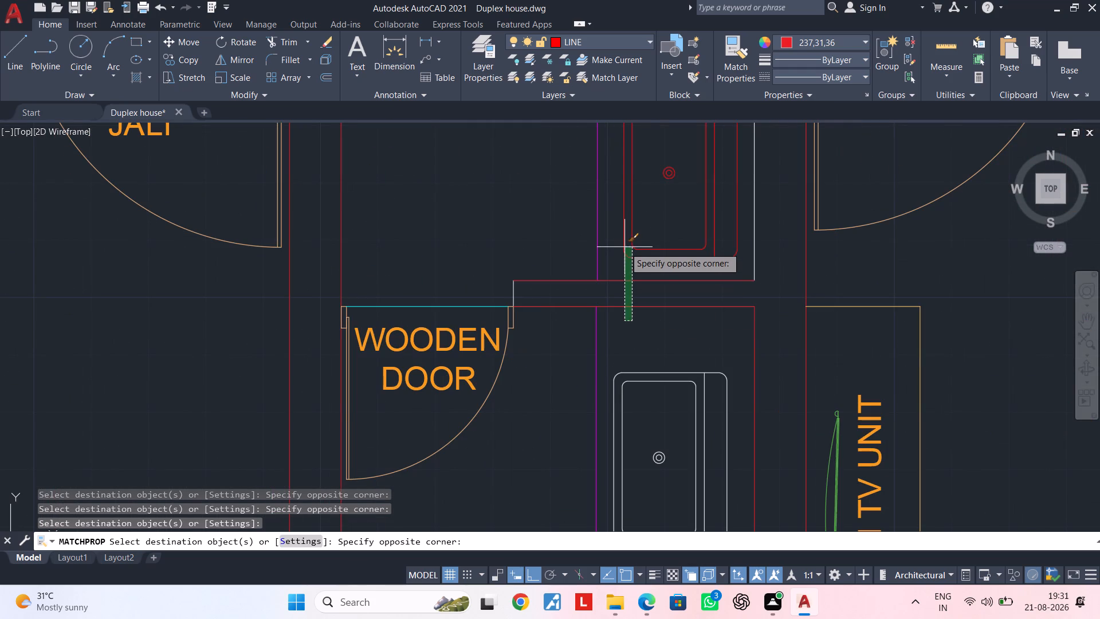
left_click(622, 271)
scroll(630, 287, "down", 1)
middle_click_drag(631, 292, 592, 365)
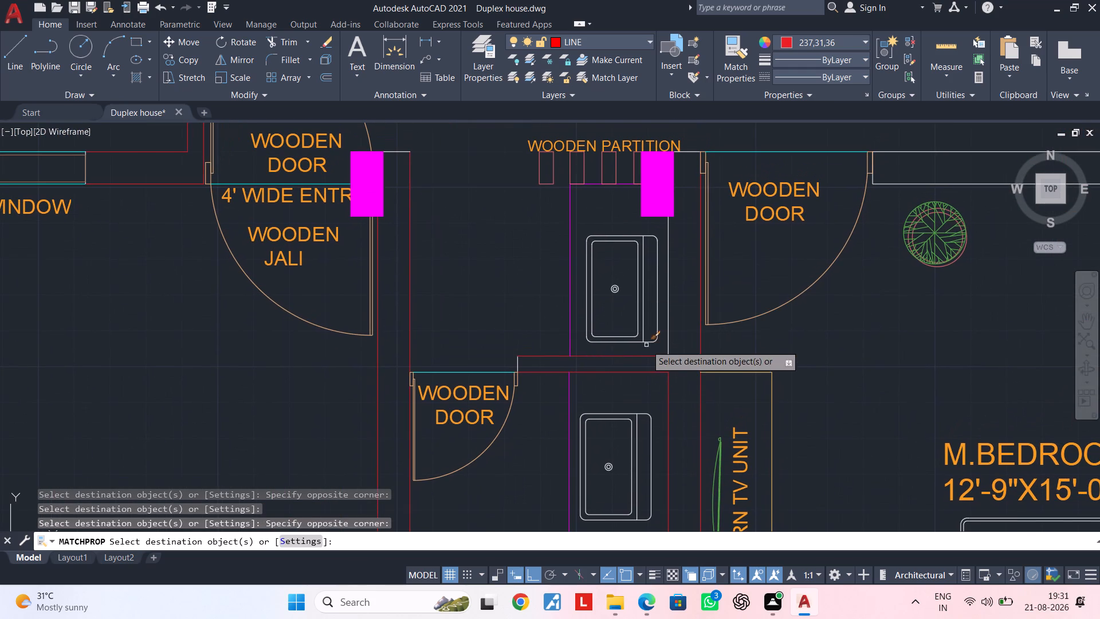
left_click(669, 331)
Match the red properties onto the short wall lines beside the entry door column and the wooden partition column.
scroll(673, 286, "down", 1)
middle_click_drag(673, 286, 639, 430)
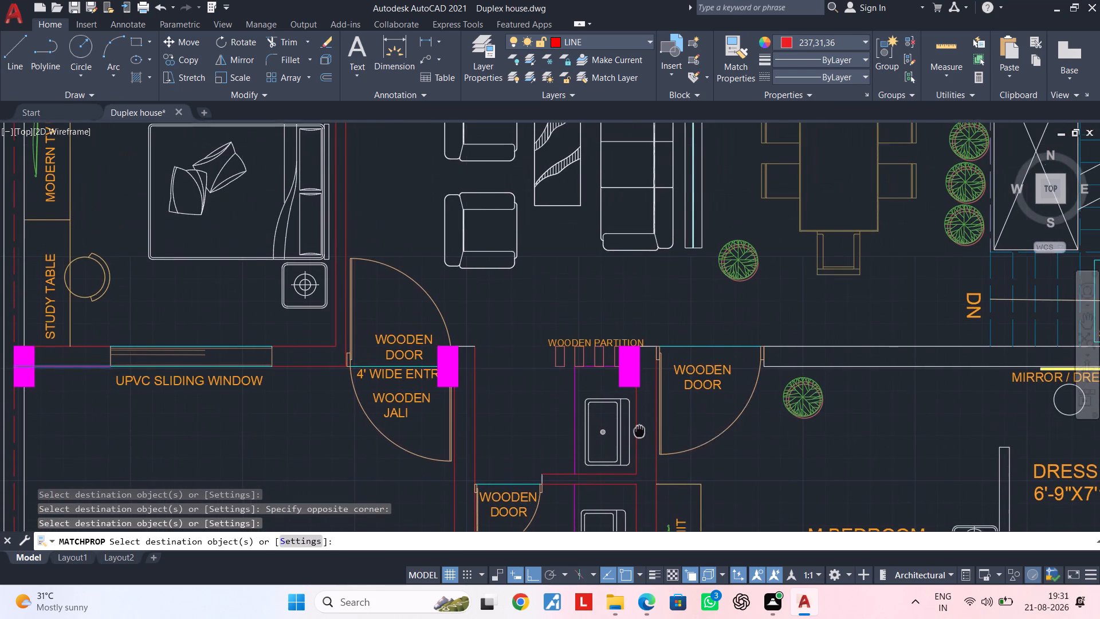
middle_click_drag(639, 430, 639, 430)
scroll(473, 349, "up", 2)
left_click(458, 344)
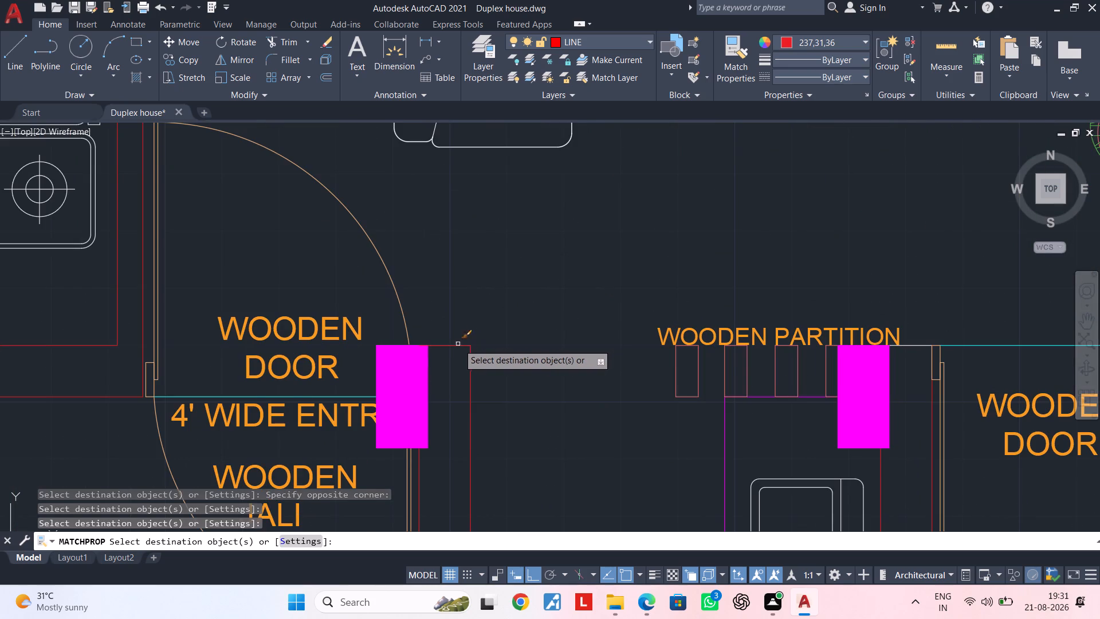
middle_click_drag(600, 337, 464, 349)
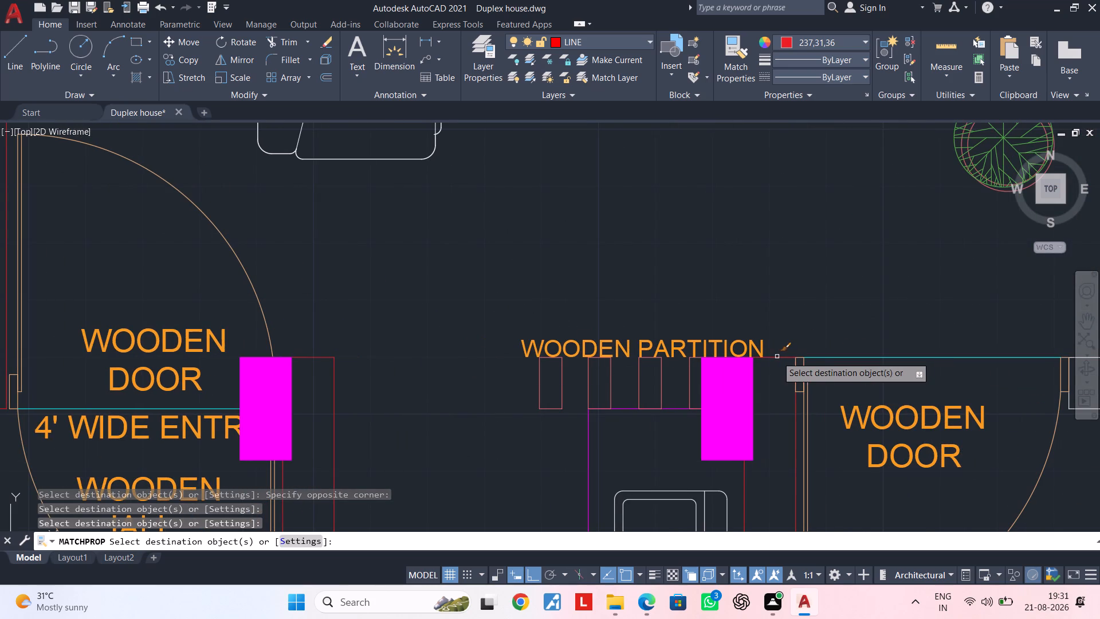
left_click(777, 356)
Match the red properties onto both wall lines between the lobby and M.Bedroom, from the wooden door to the staircase column.
scroll(811, 367, "down", 2)
middle_click_drag(930, 392, 531, 331)
left_click(653, 340)
left_click(634, 289)
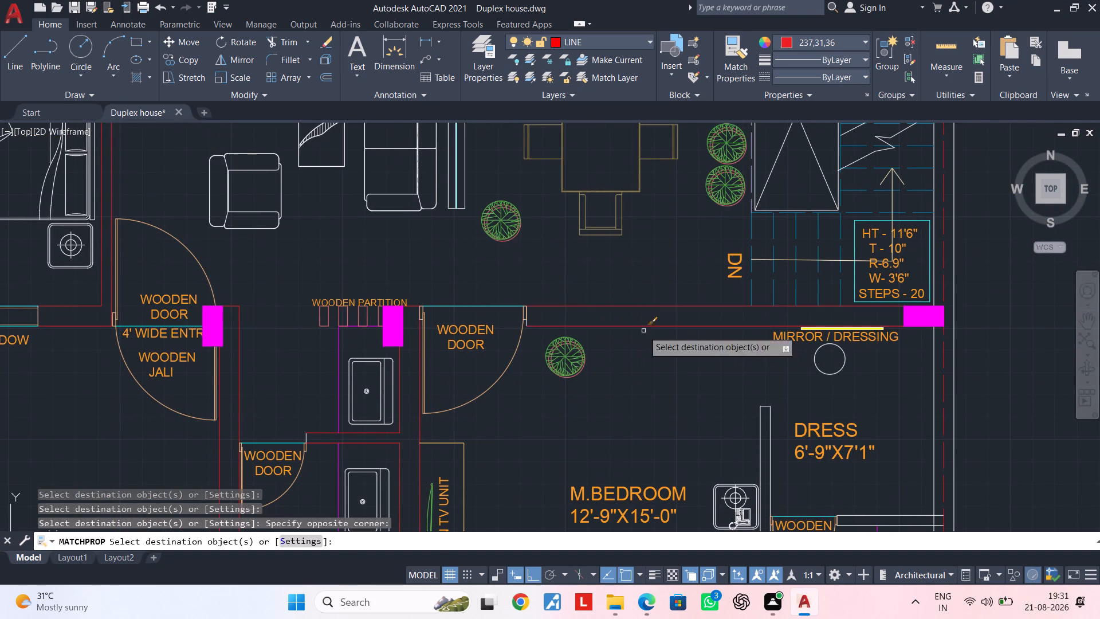
Match the red properties onto both side lines and the end line of the wall between M.Bedroom and the Dress area.
scroll(684, 379, "down", 1)
middle_click_drag(684, 379, 651, 217)
scroll(709, 280, "up", 2)
left_click(718, 260)
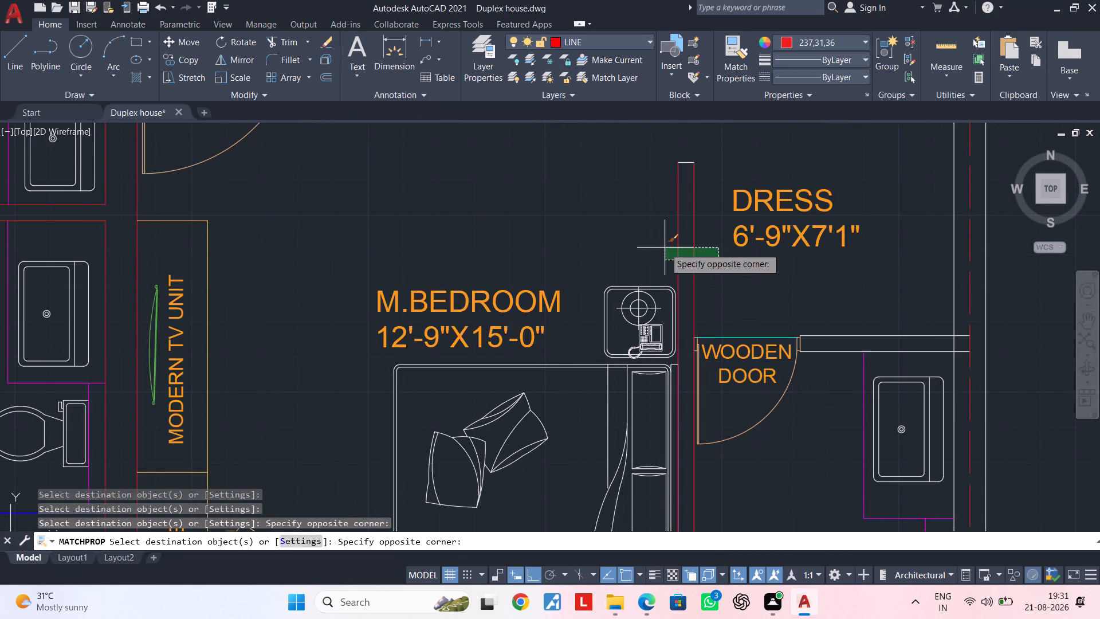
left_click(665, 248)
left_click(686, 161)
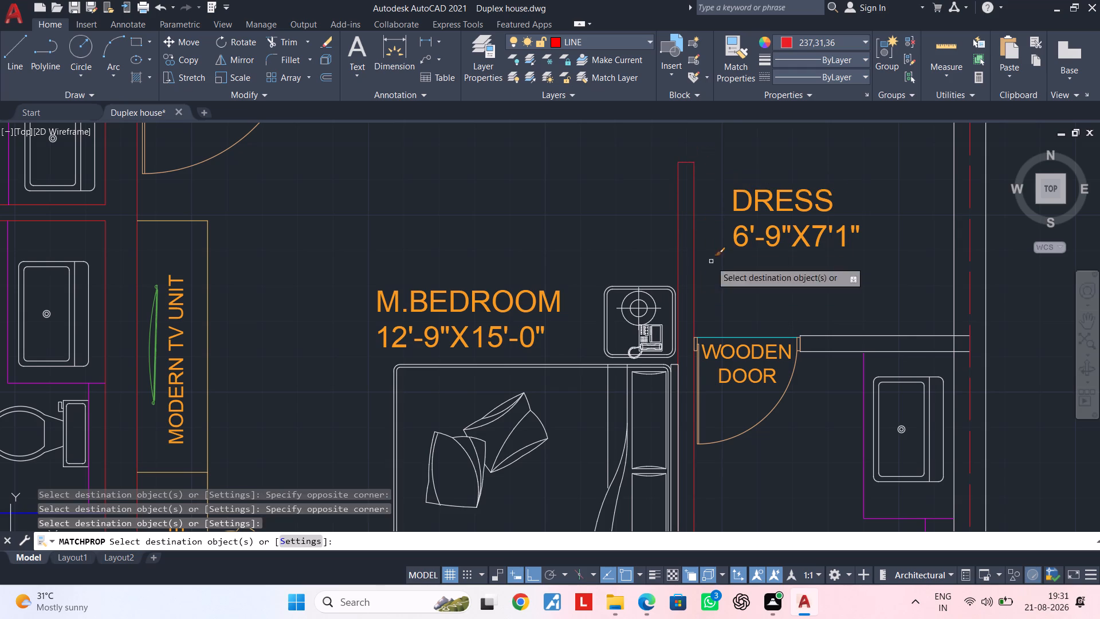
Match the red properties onto both lines of the wall between the Dress area and the toilet, beside the wooden door.
middle_click_drag(711, 261, 682, 146)
left_click(815, 264)
left_click(808, 211)
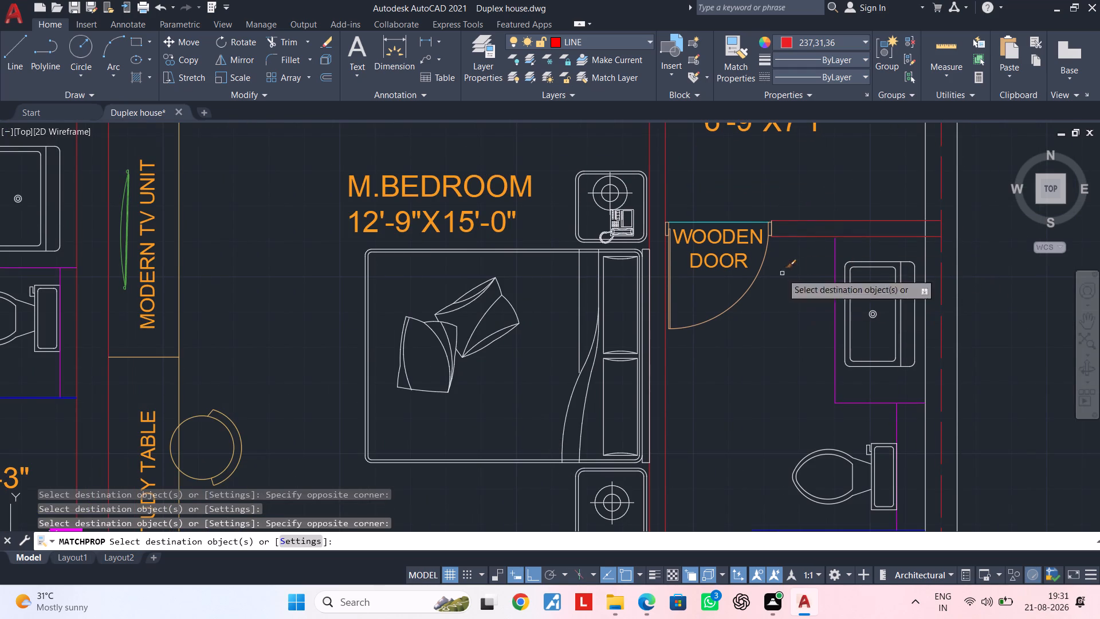
Match the red properties onto the vertical wall line running from the M.Bedroom's lower column down to the front corner column.
scroll(771, 221, "up", 3)
scroll(774, 302, "down", 2)
middle_click_drag(774, 295, 781, 169)
scroll(737, 355, "down", 2)
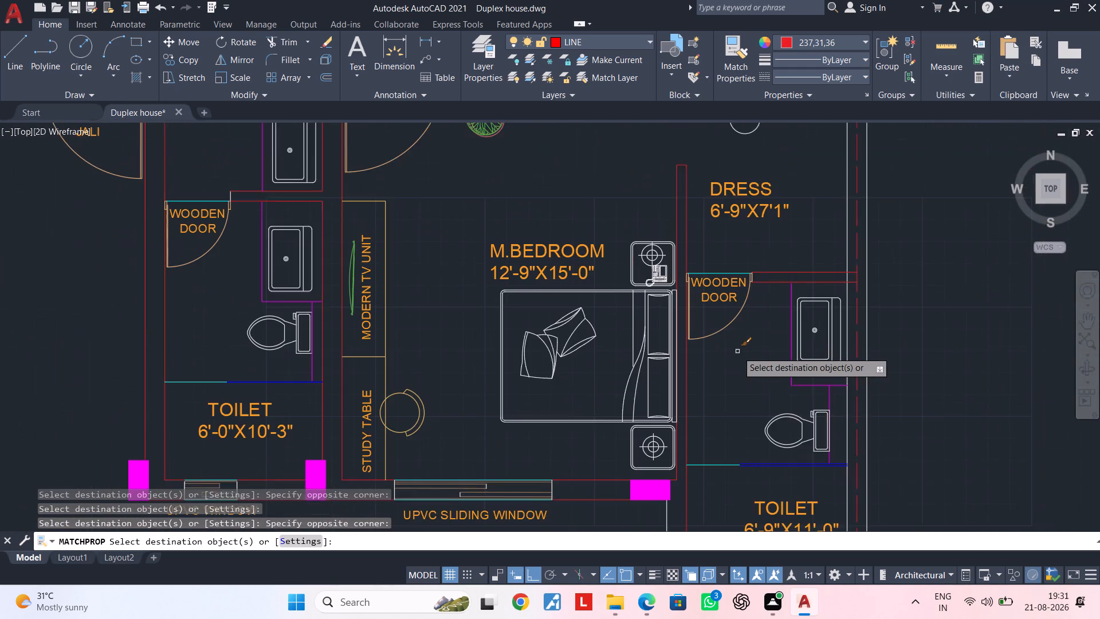
middle_click_drag(737, 343, 748, 257)
scroll(708, 346, "up", 3)
scroll(719, 340, "down", 3)
middle_click_drag(756, 410, 758, 373)
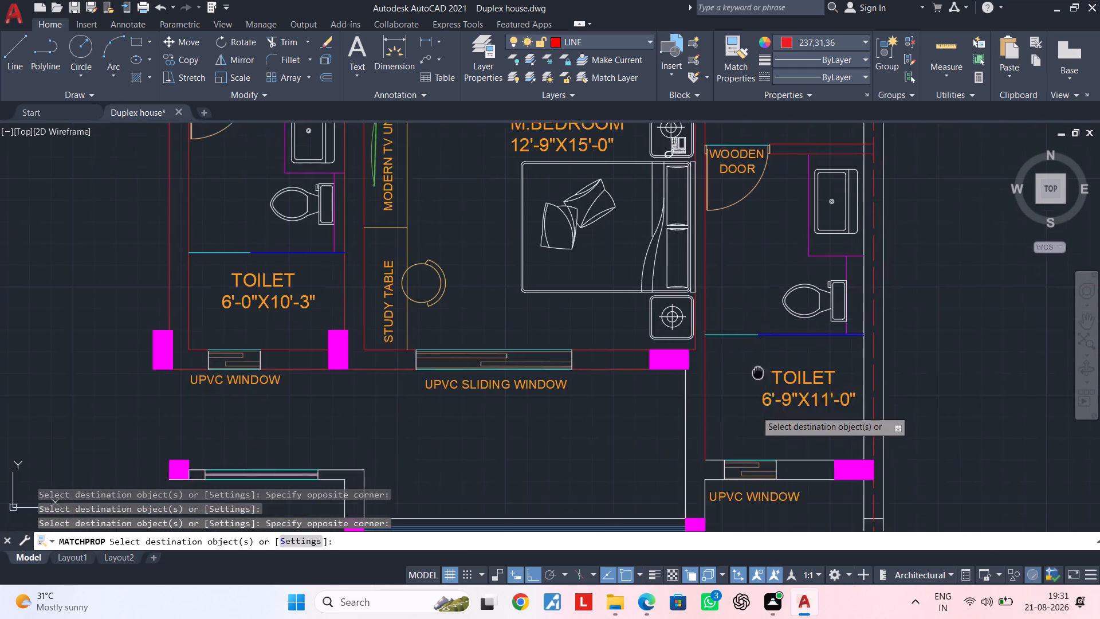
middle_click_drag(758, 373, 764, 291)
scroll(722, 348, "up", 1)
left_click(686, 339)
left_click(634, 340)
Match the red properties onto both short wall lines between the front wall's left-end column and its adjacent window.
middle_click_drag(575, 345, 830, 267)
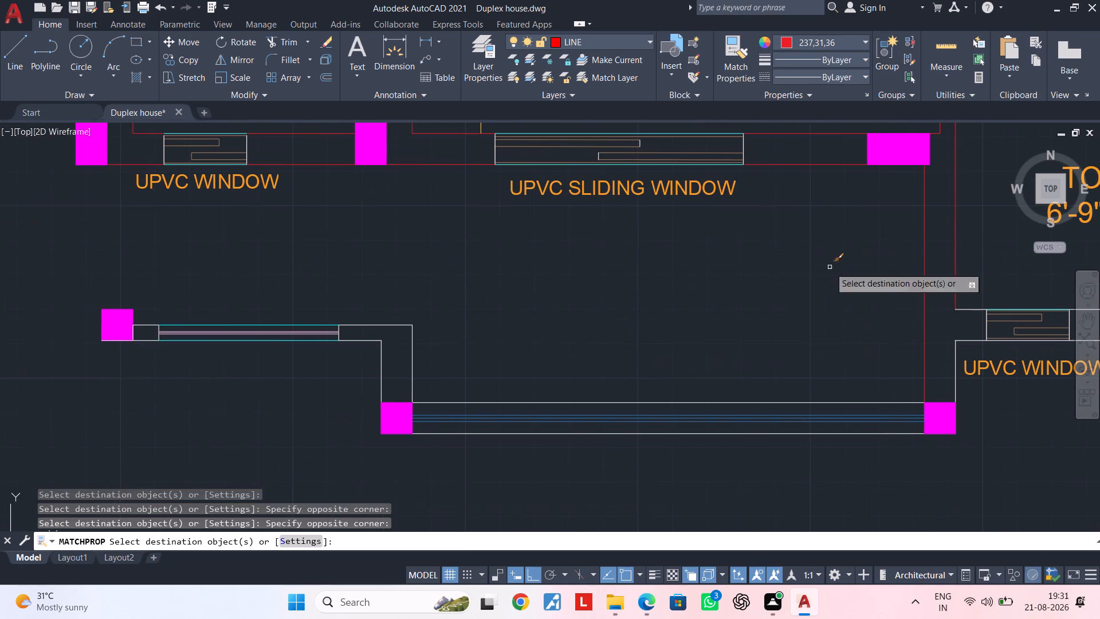
middle_click_drag(576, 308, 705, 292)
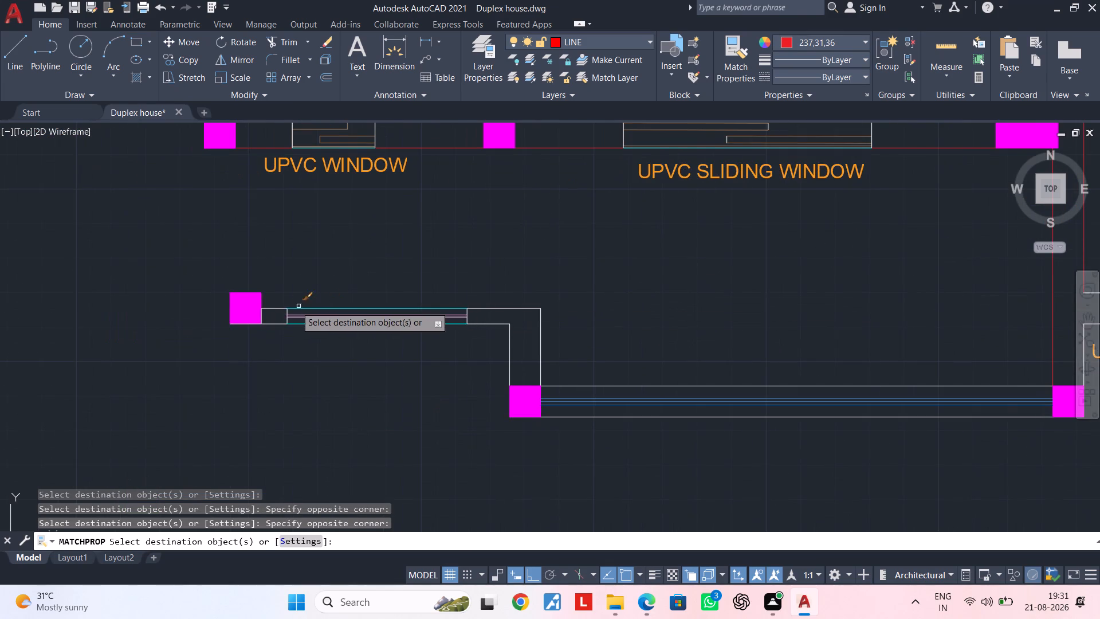
scroll(285, 306, "up", 3)
left_click(260, 296)
left_click(233, 390)
Match the red properties onto both lines of the L-shaped front wall, from the window around the corner down to the column.
middle_click_drag(588, 417, 523, 406)
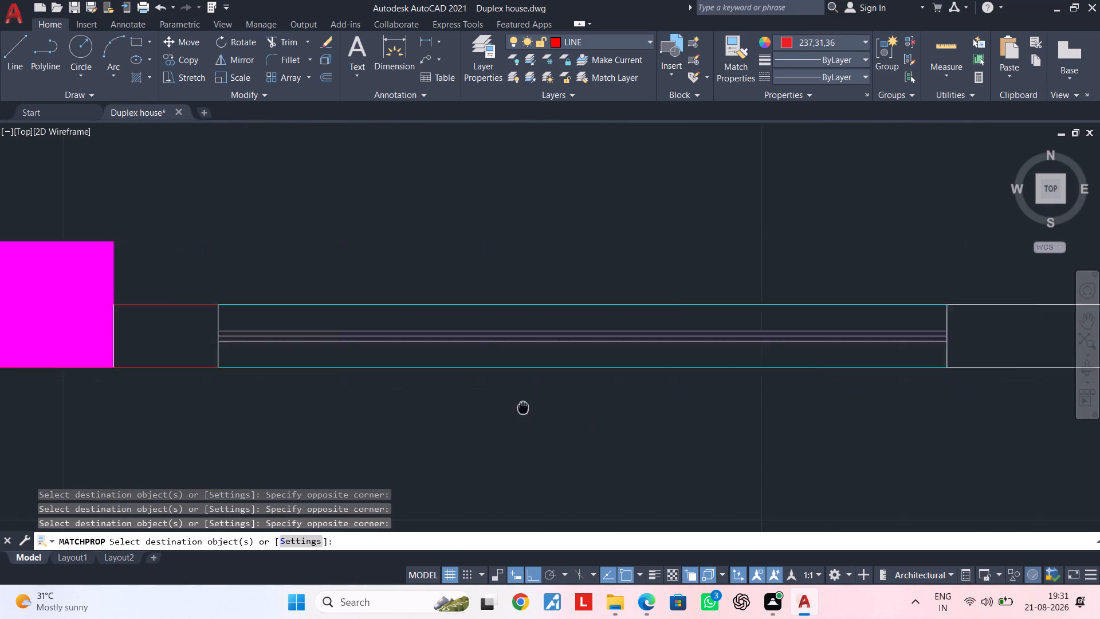
middle_click_drag(523, 406, 368, 388)
middle_click_drag(614, 399, 402, 398)
left_click_drag(678, 400, 678, 394)
left_click(710, 227)
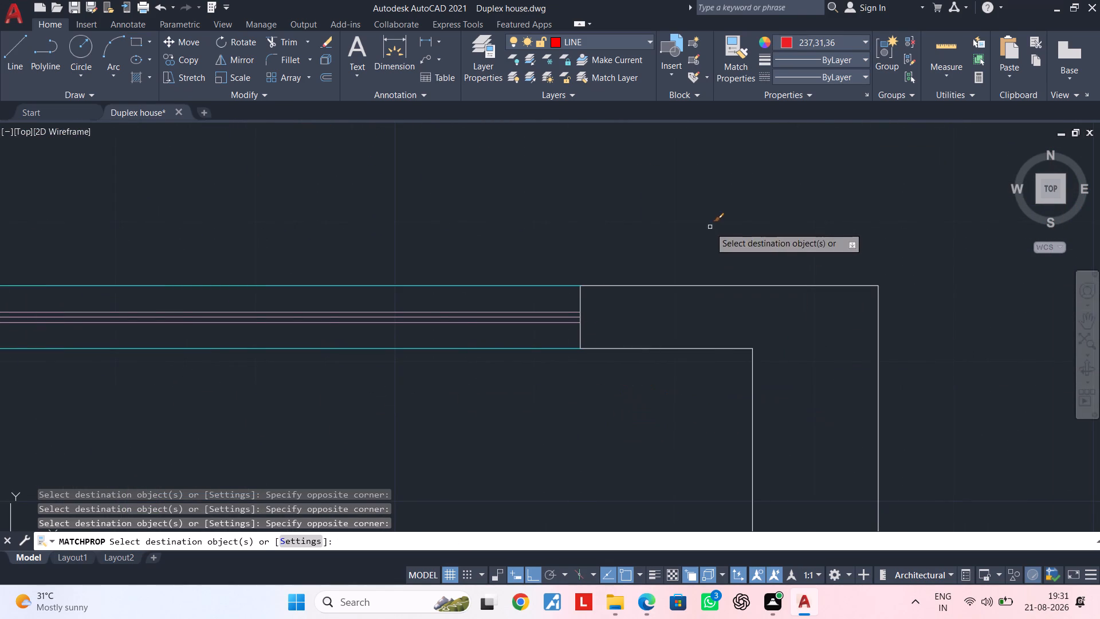
left_click_drag(710, 338, 710, 343)
left_click_drag(706, 377, 687, 354)
left_click(658, 269)
left_click(651, 314)
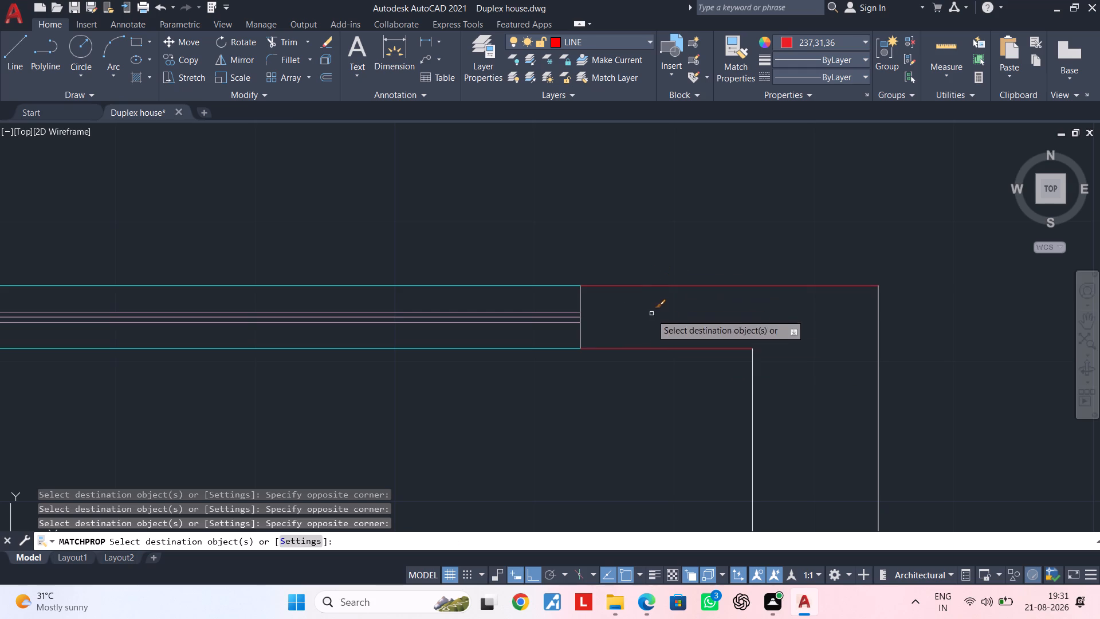
middle_click_drag(683, 346, 569, 224)
left_click_drag(808, 257, 791, 271)
left_click(600, 332)
Match the red properties onto the upper and lower long wall lines enclosing the blue glazing between the two front columns.
scroll(861, 305, "down", 2)
middle_click_drag(863, 304, 748, 205)
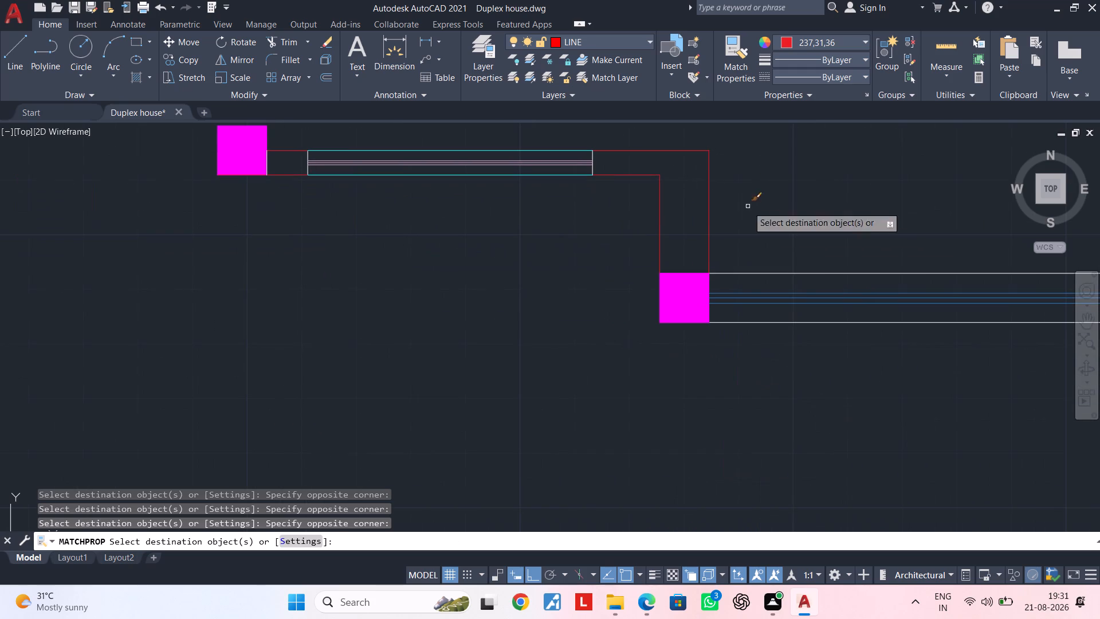
left_click(815, 250)
left_click(802, 275)
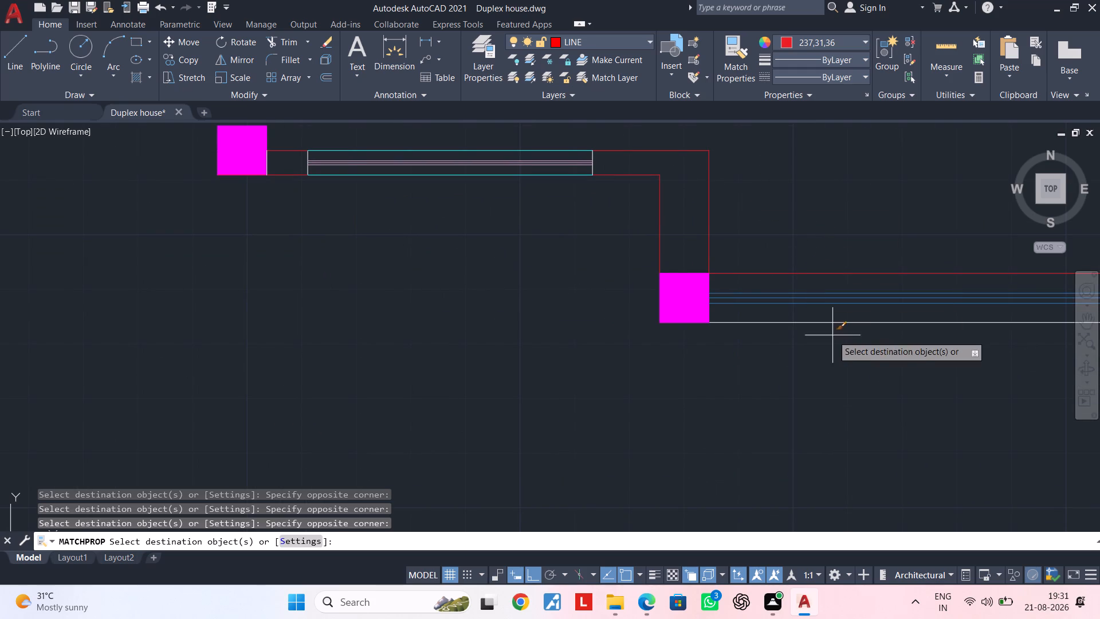
left_click(832, 335)
left_click(821, 324)
scroll(909, 343, "down", 1)
middle_click_drag(909, 343, 654, 331)
left_click(642, 315)
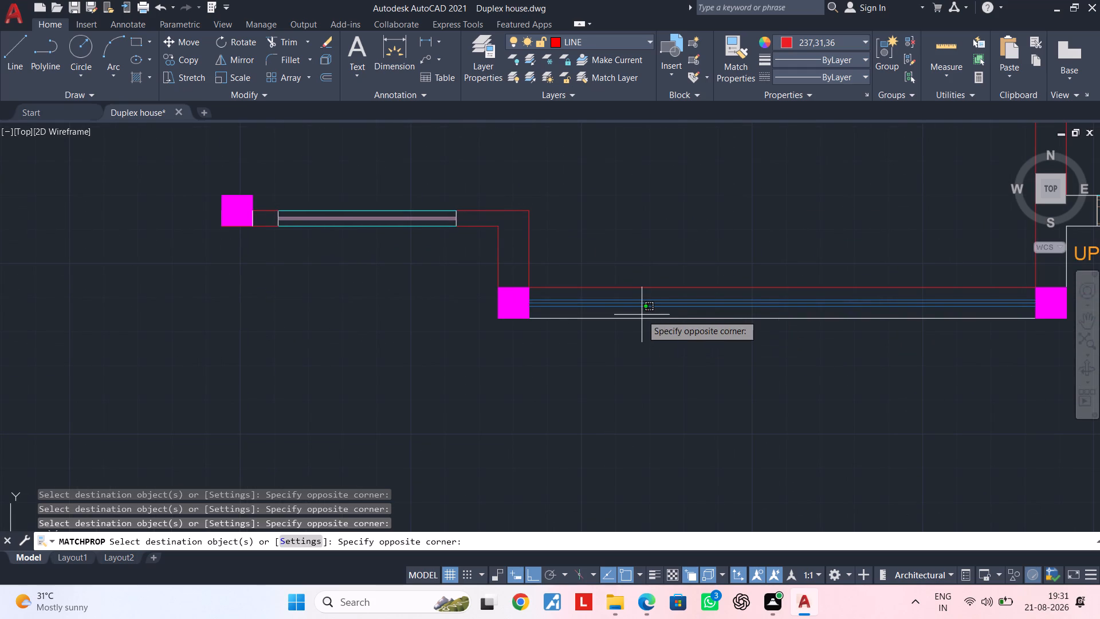
left_click(635, 326)
Match the red properties onto the short vertical wall line below the 6'-9"X11'-0" toilet and both lines of its UPVC window wall.
middle_click_drag(775, 331, 275, 343)
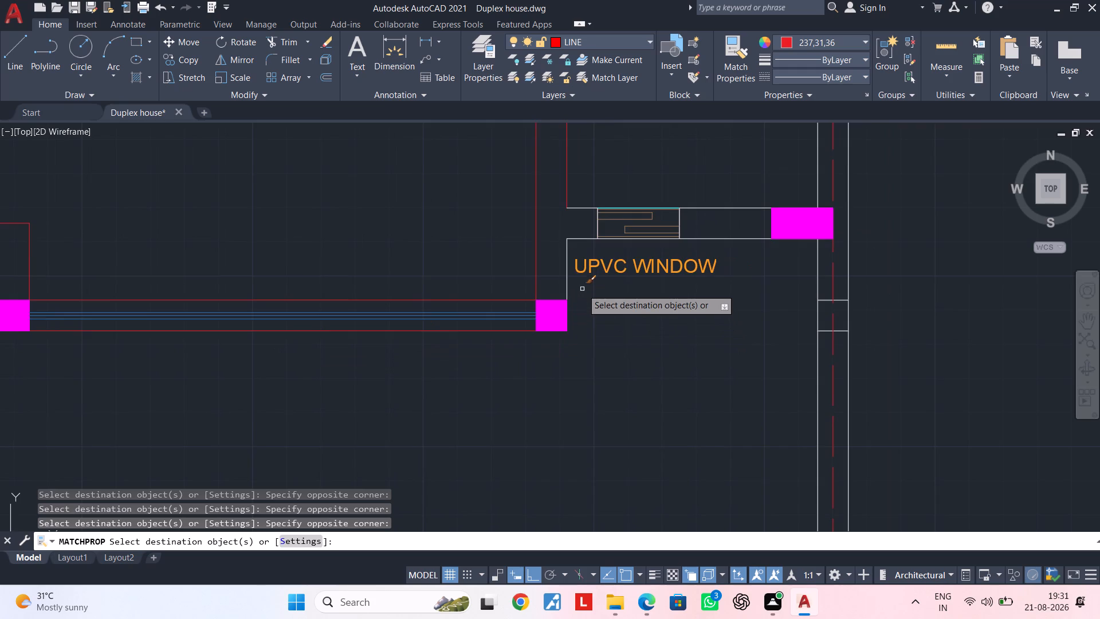
scroll(582, 289, "up", 2)
left_click(582, 289)
left_click(506, 274)
middle_click_drag(673, 297, 462, 398)
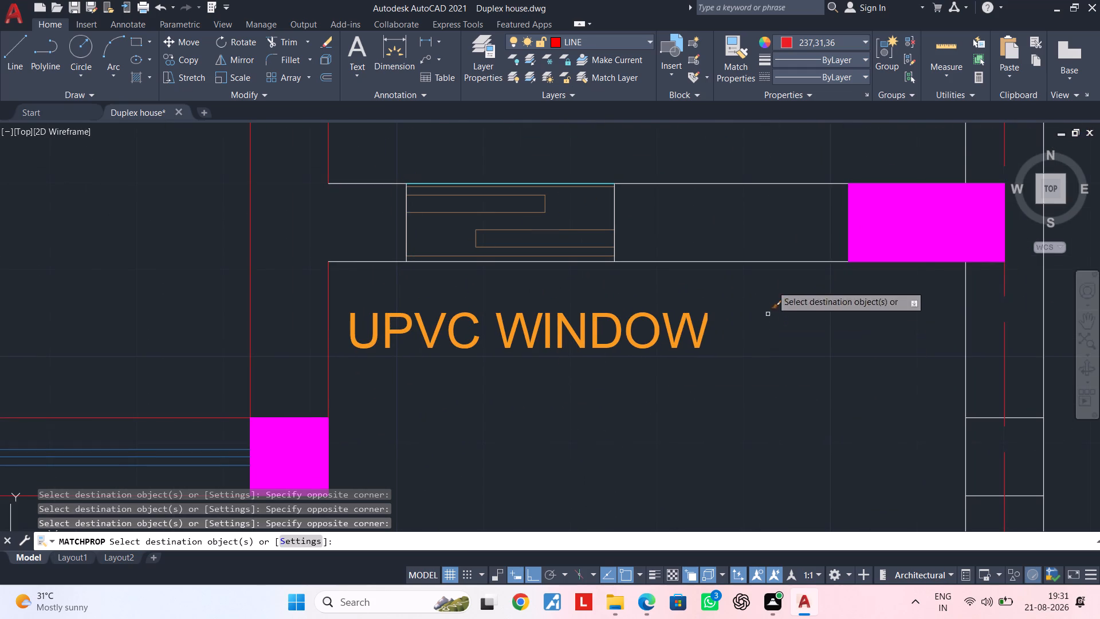
left_click(777, 248)
left_click(756, 134)
left_click(780, 273)
left_click(716, 224)
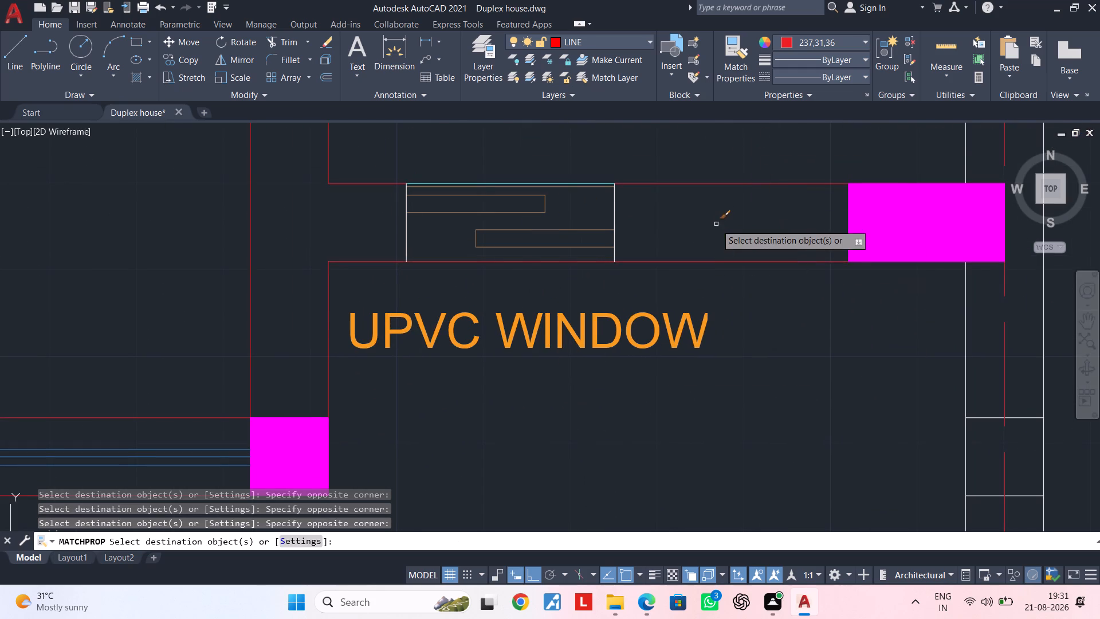
Match the red properties onto the lower cross line and both side lines of the outer wall beside the toilet column.
scroll(720, 233, "down", 2)
middle_click_drag(720, 233, 563, 244)
scroll(678, 318, "up", 4)
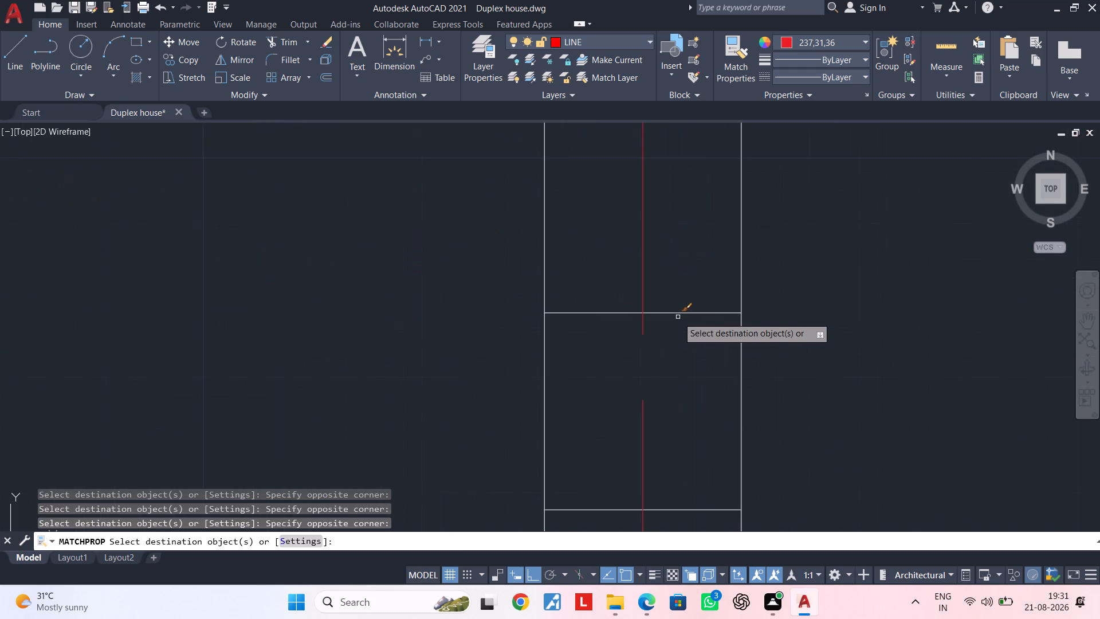
scroll(683, 319, "down", 3)
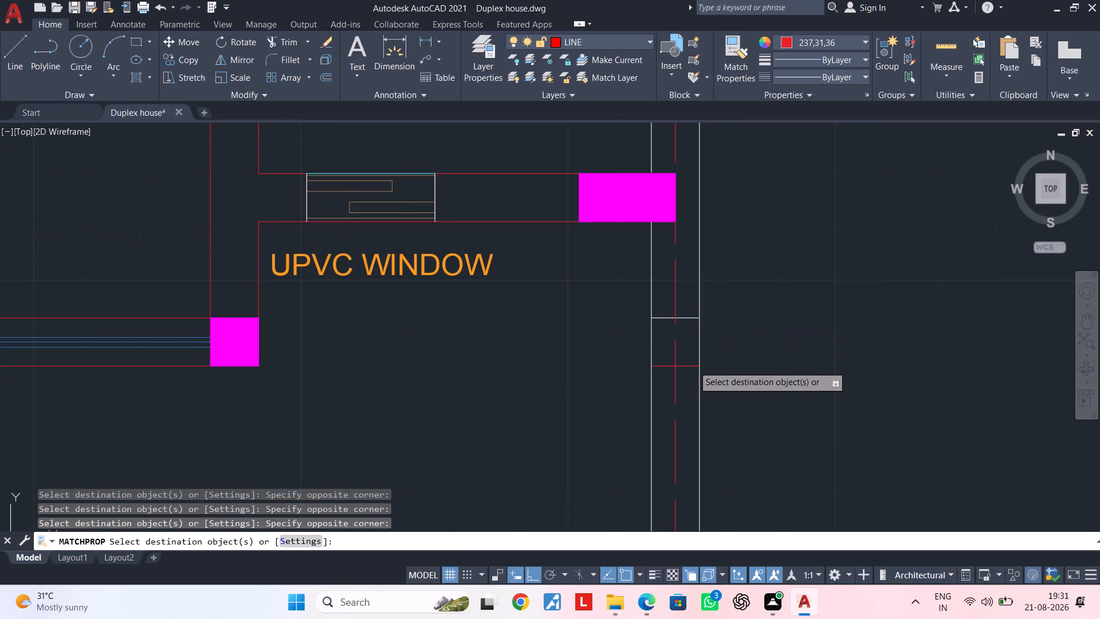
left_click(693, 366)
left_click(717, 344)
left_click(699, 344)
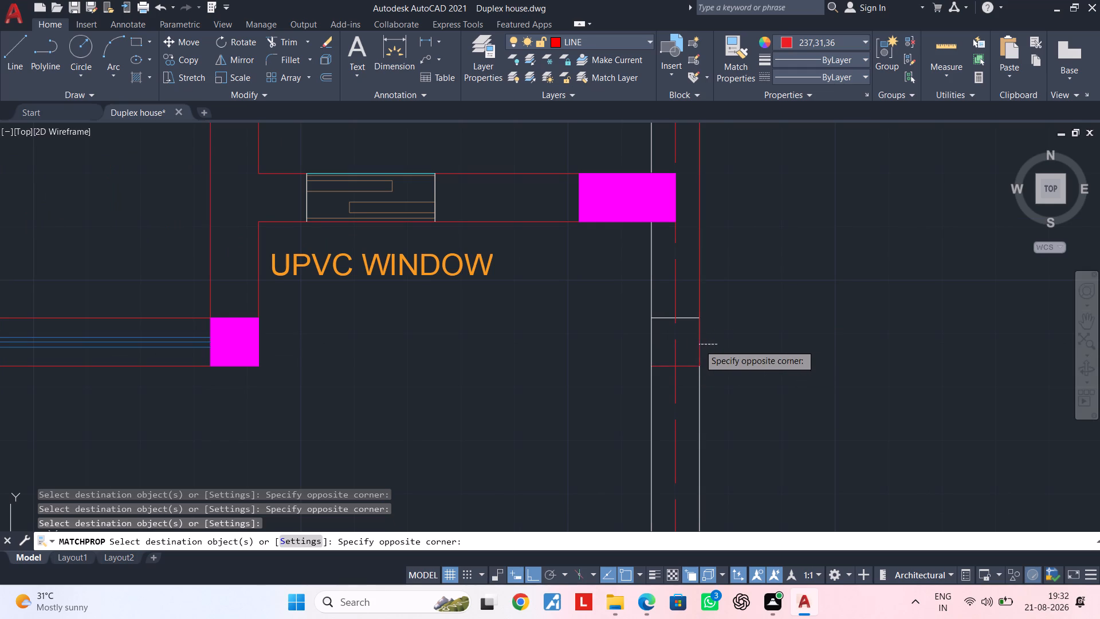
left_click(663, 344)
left_click(635, 344)
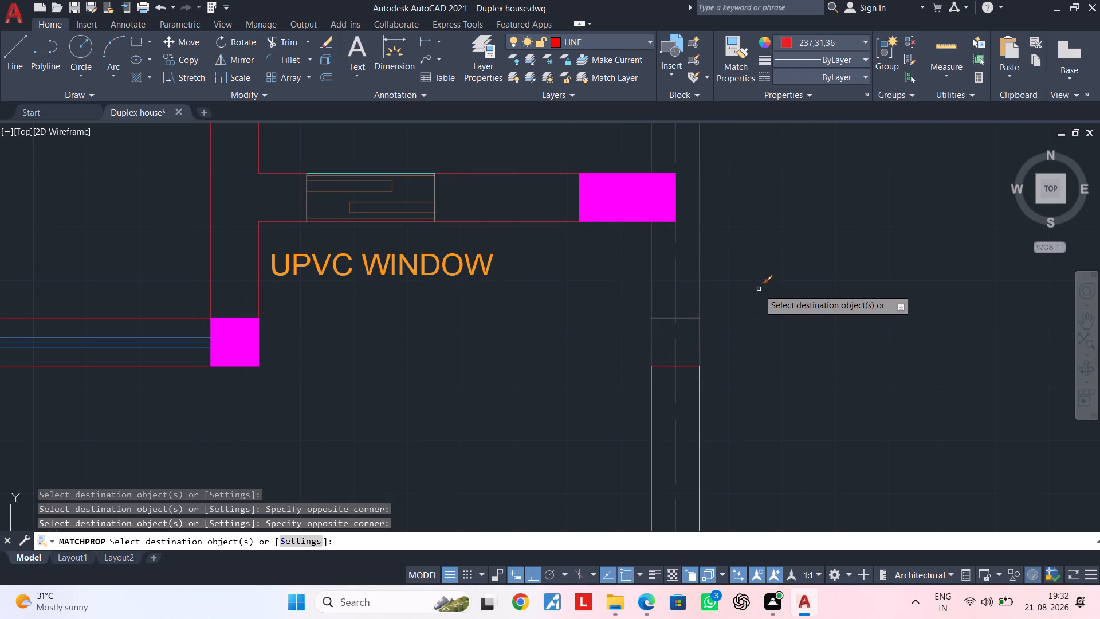
Match the red properties onto both Utility Area wall lines between the UPVC door and the corner column.
scroll(759, 288, "down", 2)
middle_click_drag(755, 252, 723, 427)
scroll(736, 281, "down", 2)
middle_click_drag(736, 287, 727, 351)
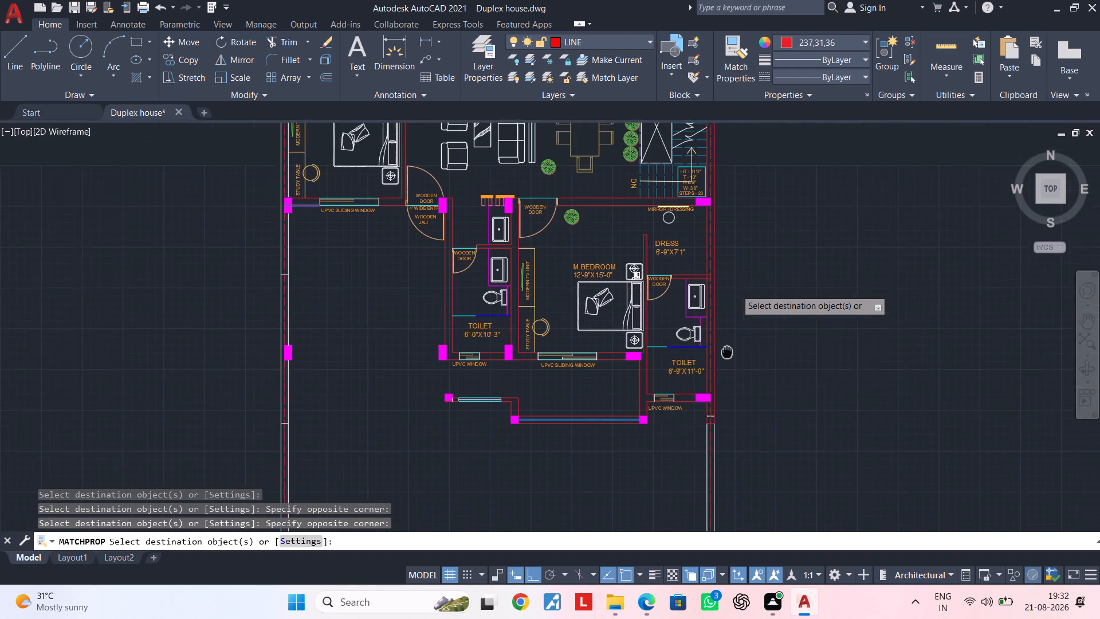
middle_click_drag(727, 351, 726, 380)
middle_click_drag(765, 252, 749, 421)
middle_click_drag(768, 255, 768, 334)
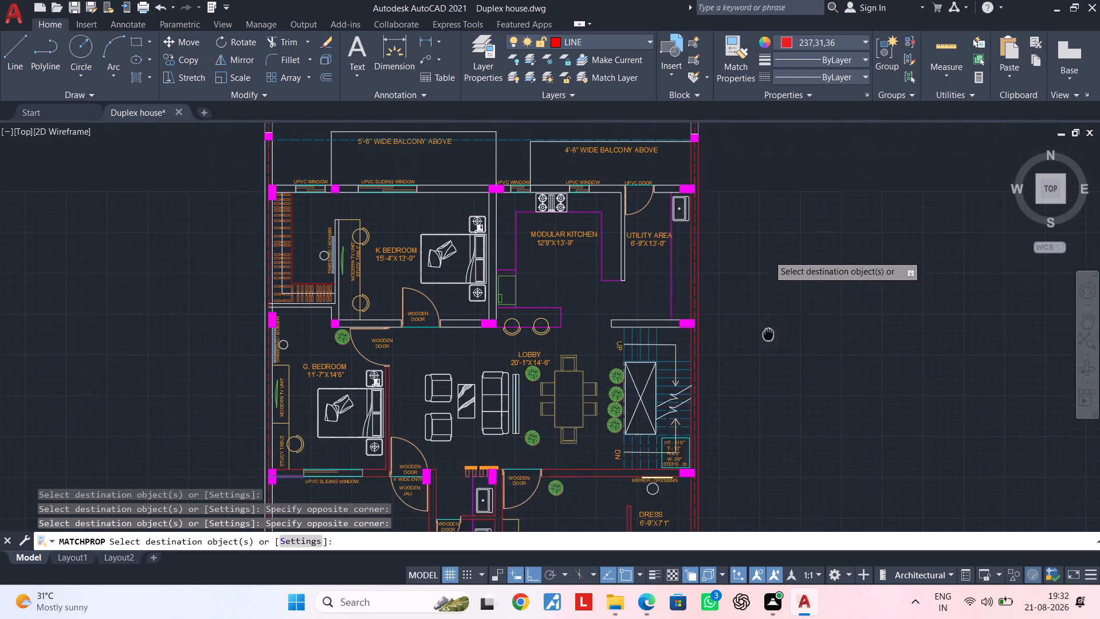
middle_click_drag(768, 334, 769, 381)
scroll(728, 248, "up", 1)
middle_click_drag(728, 248, 802, 250)
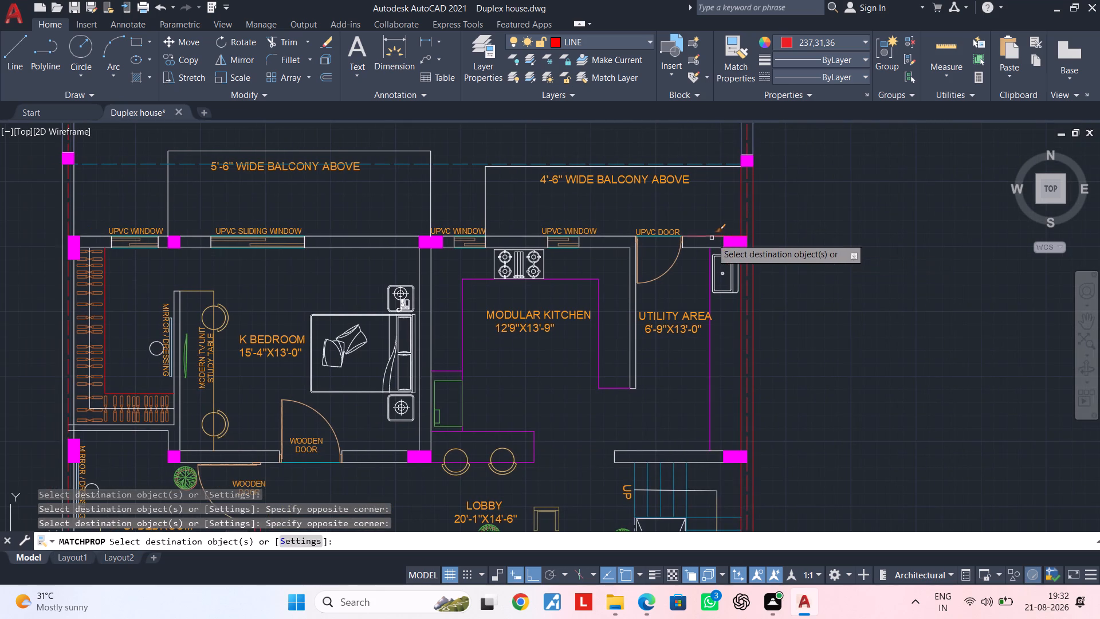
scroll(710, 240, "up", 3)
left_click(710, 198)
left_click(624, 285)
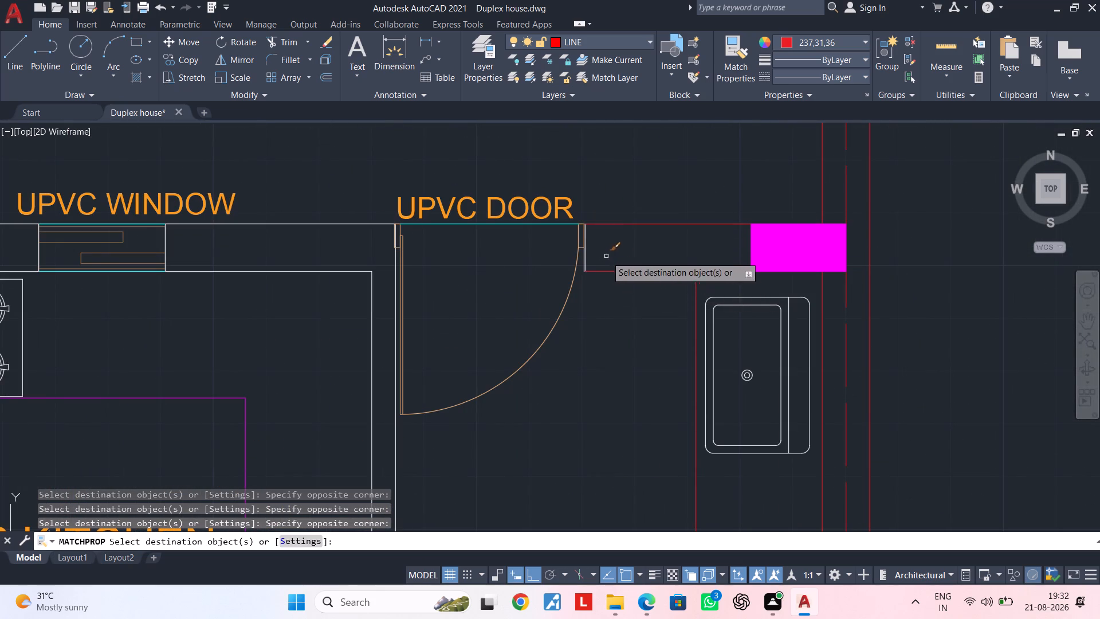
Match the red properties onto the wall end line at the UPVC door jamb of the Utility Area.
scroll(602, 256, "up", 3)
scroll(528, 288, "up", 2)
left_click(512, 311)
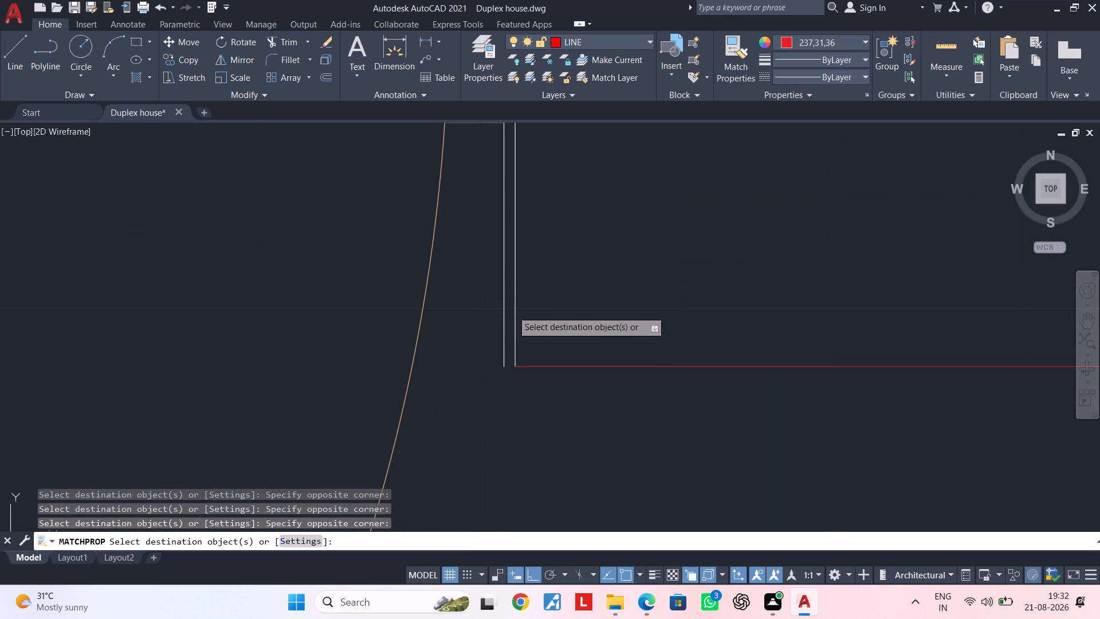
left_click(533, 311)
left_click(515, 318)
Match the red properties onto both lines of the wall between the Modular Kitchen and the Utility Area.
scroll(572, 311, "down", 3)
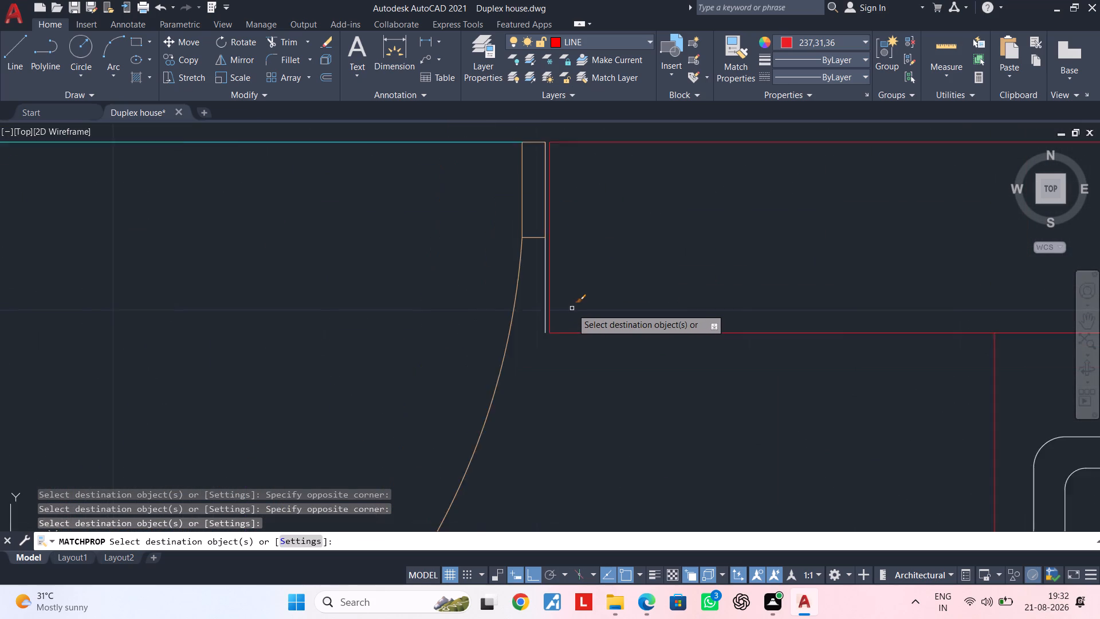
scroll(572, 308, "up", 4)
scroll(572, 308, "down", 1)
middle_click_drag(580, 287, 604, 454)
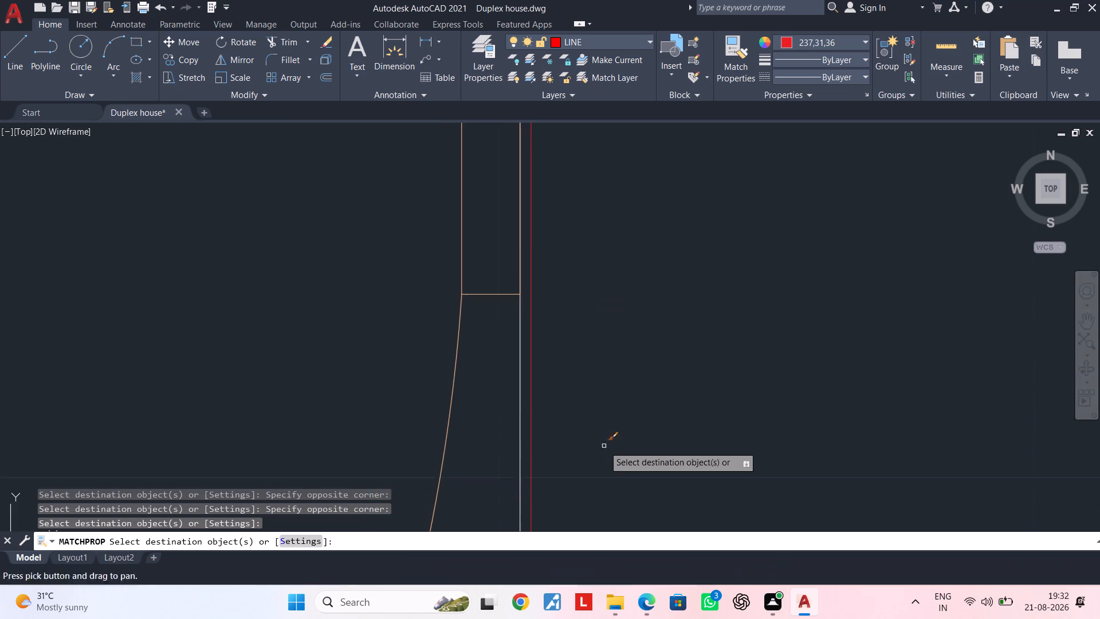
scroll(605, 418, "down", 2)
scroll(624, 362, "down", 3)
middle_click_drag(561, 376, 830, 285)
middle_click_drag(728, 314, 902, 217)
left_click(893, 383)
left_click(835, 394)
Match the red properties onto both lines of the Modular Kitchen's window wall behind the stove.
middle_click_drag(808, 309, 784, 416)
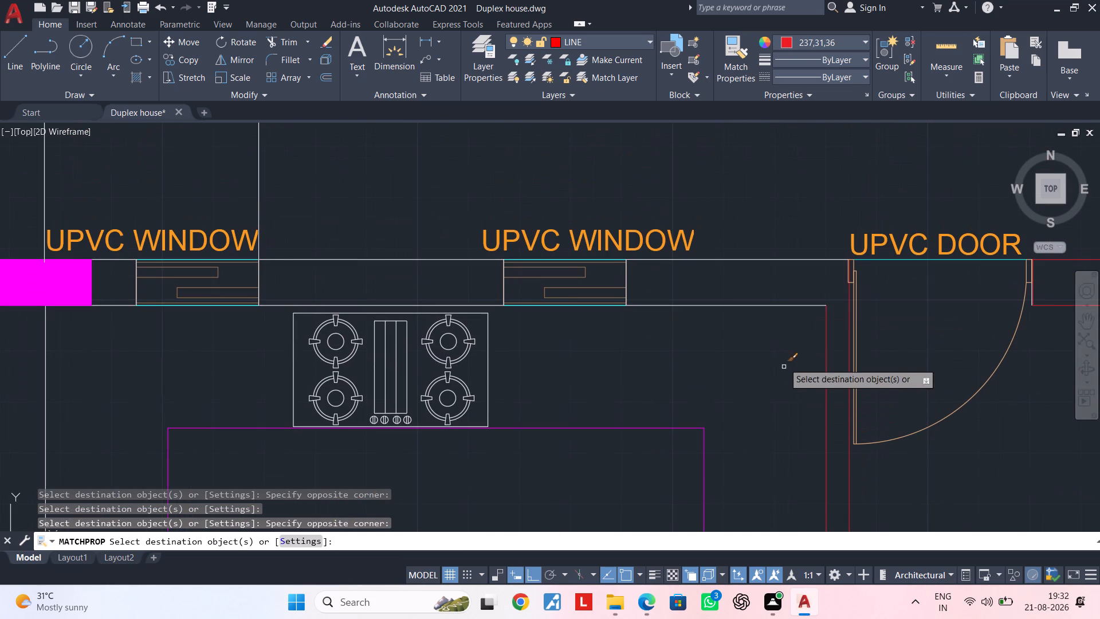
left_click(777, 335)
left_click(769, 238)
Match the red properties onto both lines of the wall between K Bedroom and kitchen, and the inner line of K Bedroom's window wall.
middle_click_drag(745, 351, 897, 296)
middle_click_drag(836, 288, 965, 276)
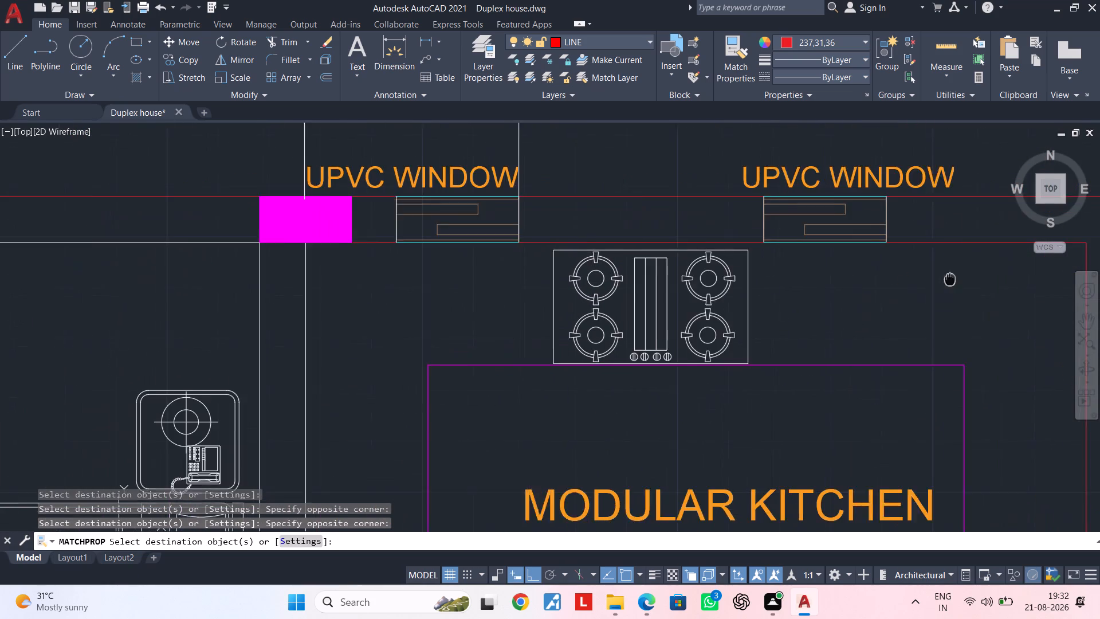
middle_click_drag(965, 276, 969, 275)
middle_click_drag(913, 295, 1075, 291)
middle_click_drag(649, 291, 949, 291)
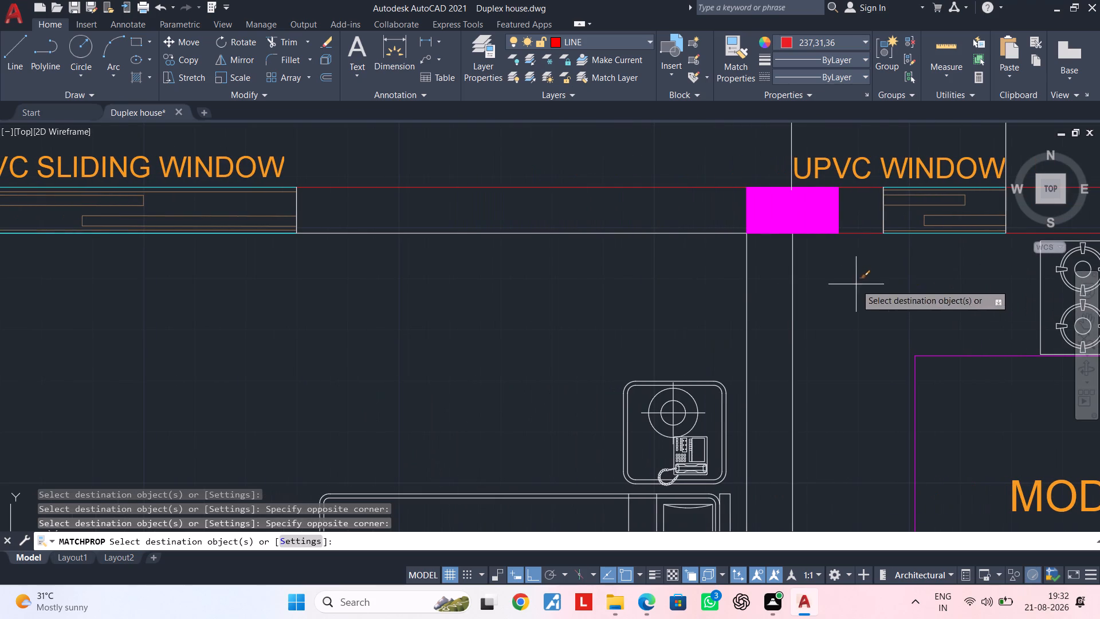
double_click(856, 284)
left_click(709, 293)
left_click_drag(642, 268, 643, 259)
left_click(634, 211)
Match the red properties onto both lines of the K Bedroom wall between the mirror/dressing area and the modern TV unit.
scroll(573, 248, "down", 2)
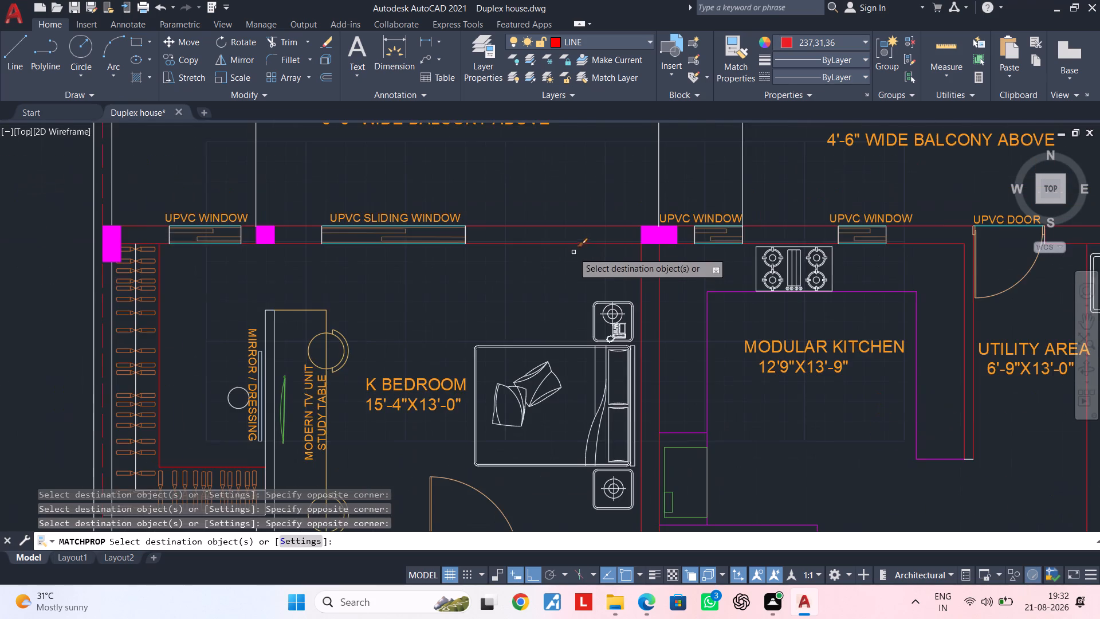
scroll(567, 264, "down", 2)
middle_click_drag(567, 266, 766, 264)
scroll(661, 265, "up", 3)
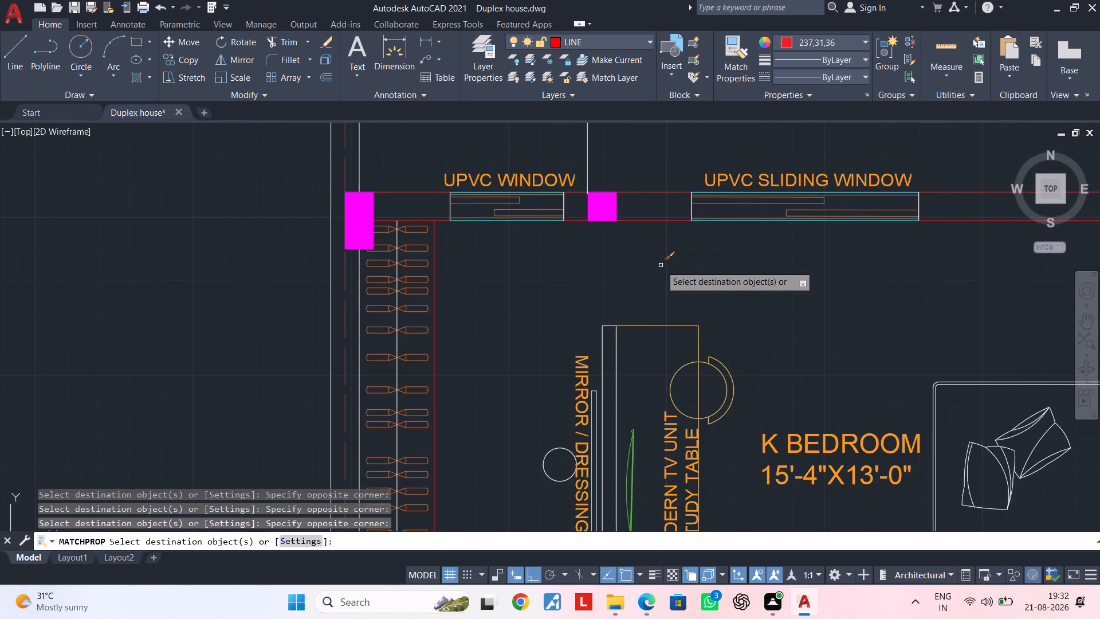
middle_click_drag(626, 261, 771, 250)
scroll(740, 254, "down", 1)
middle_click_drag(718, 254, 817, 221)
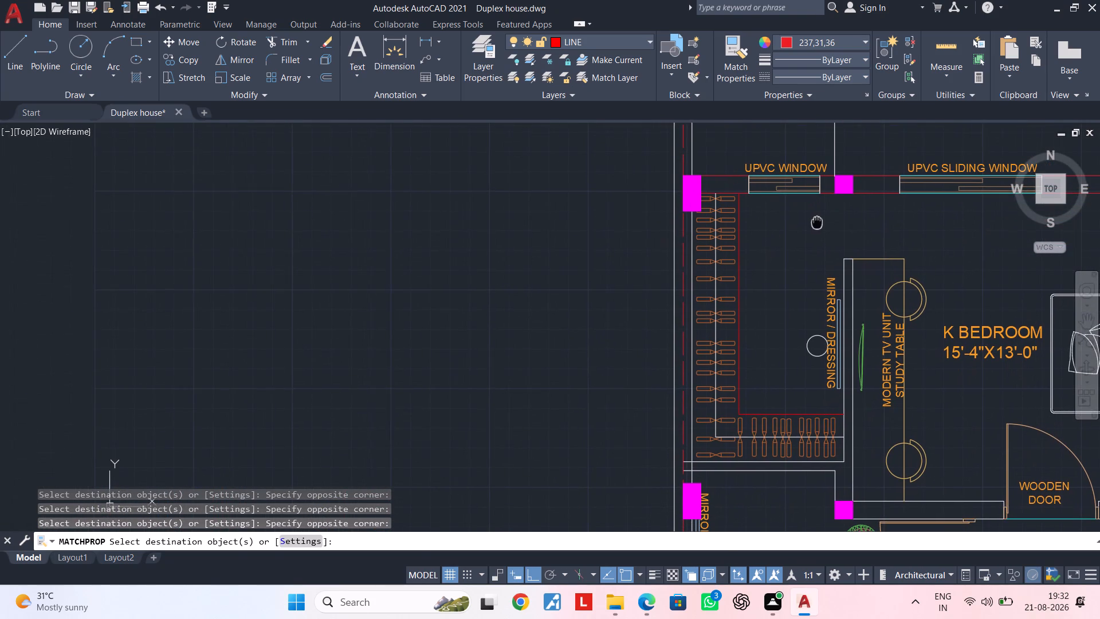
middle_click_drag(817, 221, 818, 221)
middle_click_drag(814, 255, 854, 164)
scroll(848, 183, "up", 1)
middle_click_drag(820, 327, 826, 138)
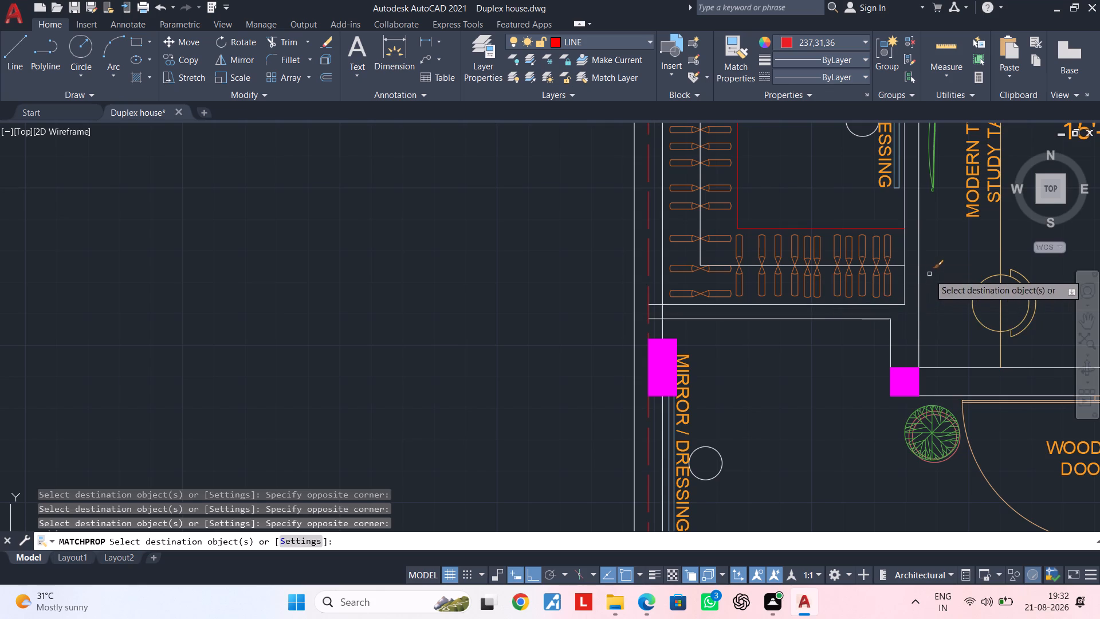
scroll(930, 271, "up", 2)
middle_click_drag(909, 198, 872, 346)
left_click(879, 261)
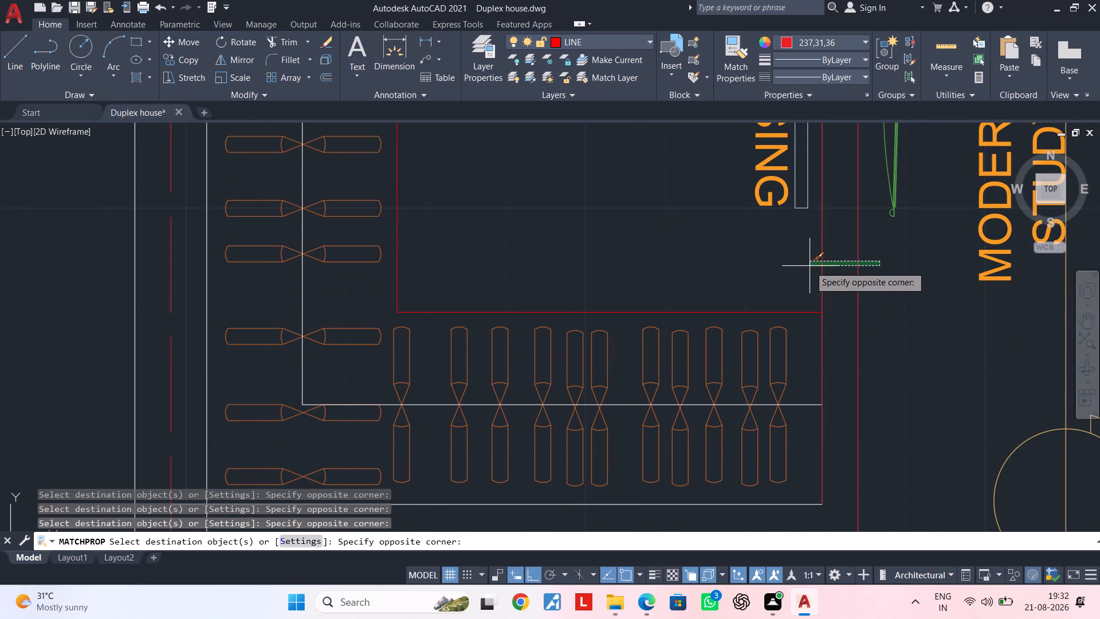
left_click(806, 266)
Match the red properties onto the short vertical wall line above the column below K Bedroom's dressing area.
scroll(909, 343, "down", 1)
middle_click_drag(910, 340, 894, 218)
left_click_drag(840, 364, 834, 365)
left_click(756, 382)
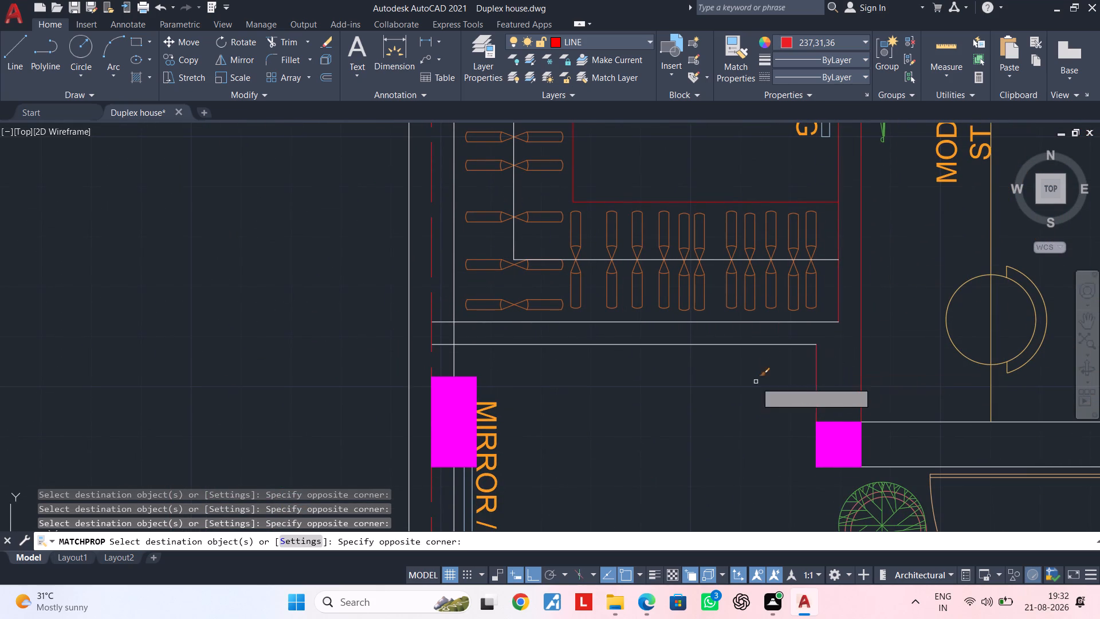
Match the red properties onto both lines of the horizontal wall between K Bedroom's wardrobe area and G. Bedroom.
scroll(812, 332, "up", 1)
left_click(813, 329)
left_click(813, 312)
left_click(786, 324)
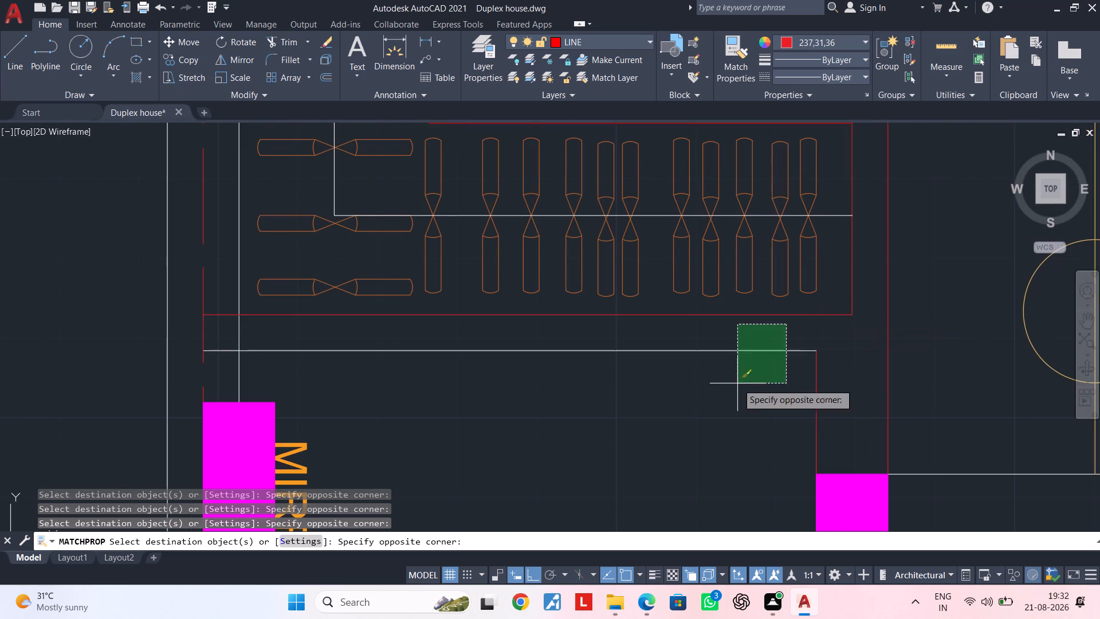
left_click(718, 399)
Match the red properties onto the inner and outer lines of the house's side wall beside K Bedroom's wardrobe.
scroll(666, 398, "down", 2)
middle_click_drag(647, 400, 708, 382)
scroll(552, 356, "up", 2)
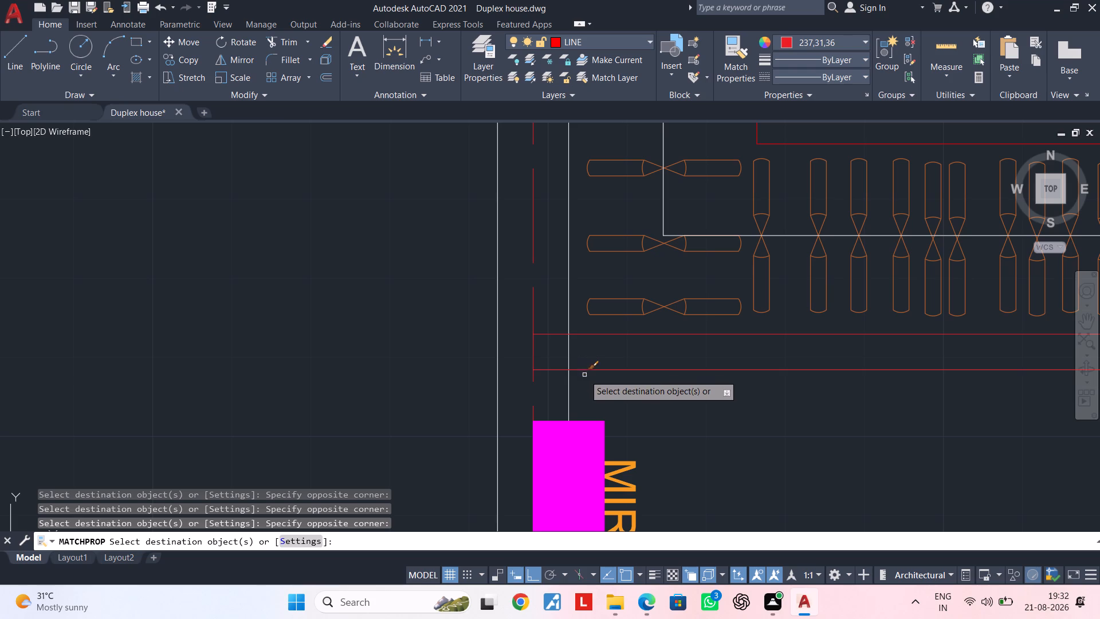
left_click(584, 376)
left_click(564, 383)
left_click(497, 382)
scroll(440, 371, "down", 3)
scroll(544, 383, "down", 1)
middle_click_drag(547, 372, 531, 279)
scroll(551, 328, "down", 1)
middle_click_drag(544, 344, 514, 402)
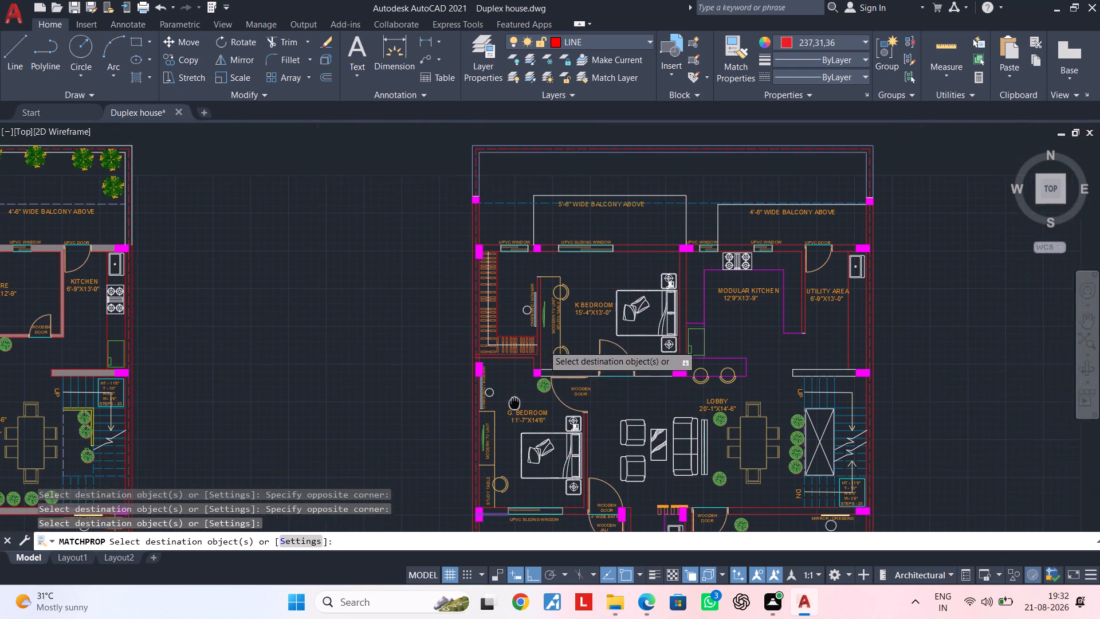
middle_click_drag(514, 402, 505, 426)
middle_click_drag(628, 303, 446, 321)
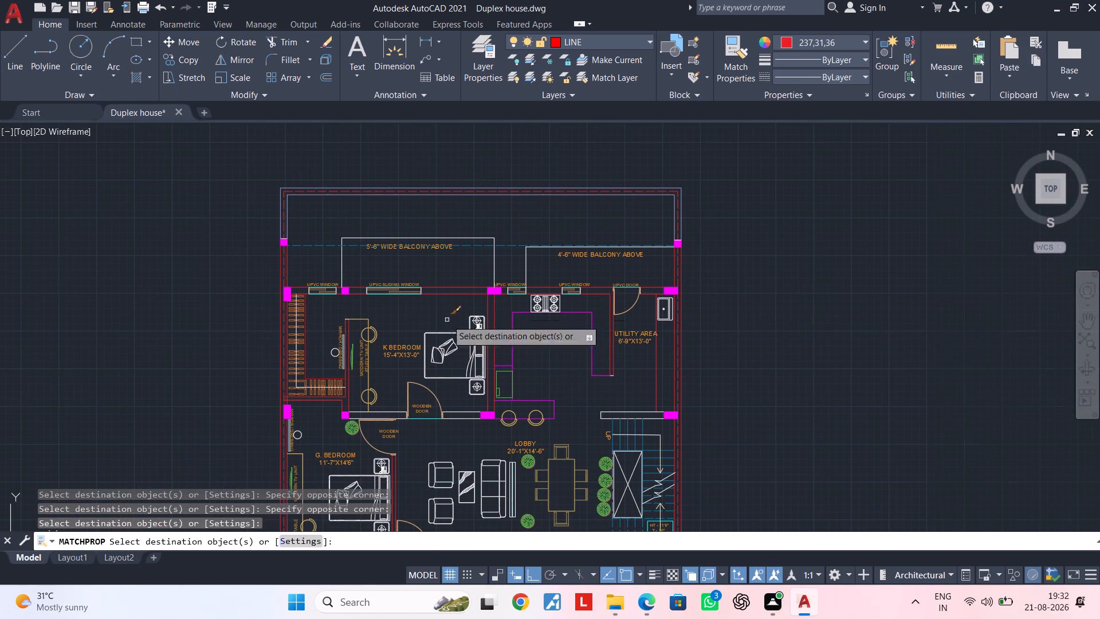
key("Escape")
key("Escape")
Recolour the white outline lines of the 5'-6" and 4'-6" wide balconies light purple.
middle_click_drag(776, 272, 903, 254)
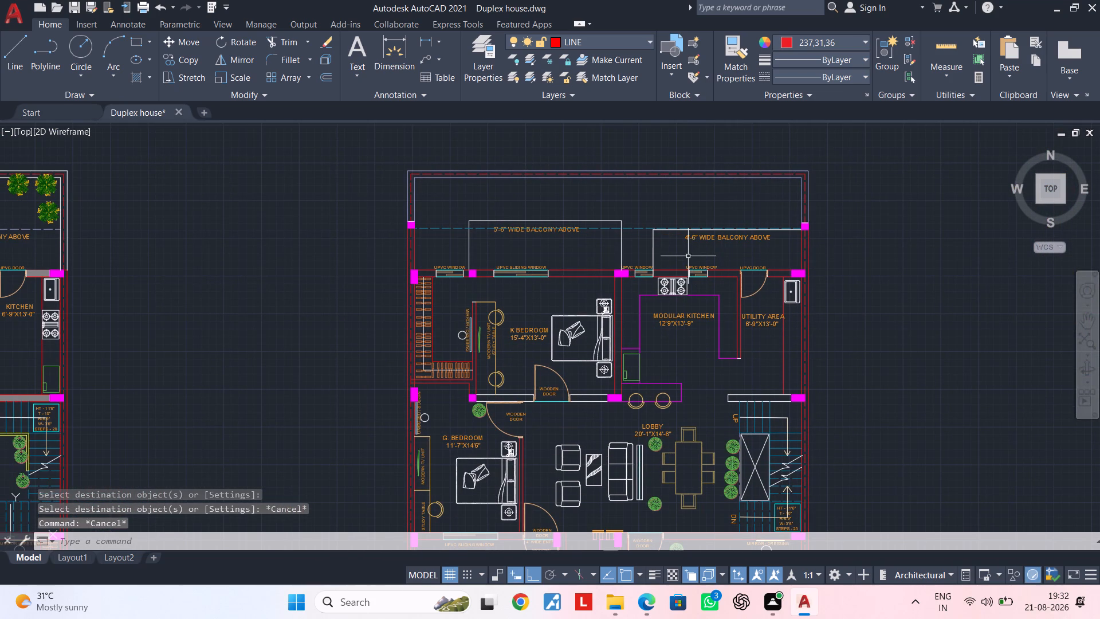
middle_click_drag(688, 257, 658, 348)
scroll(658, 348, "up", 3)
left_click(568, 344)
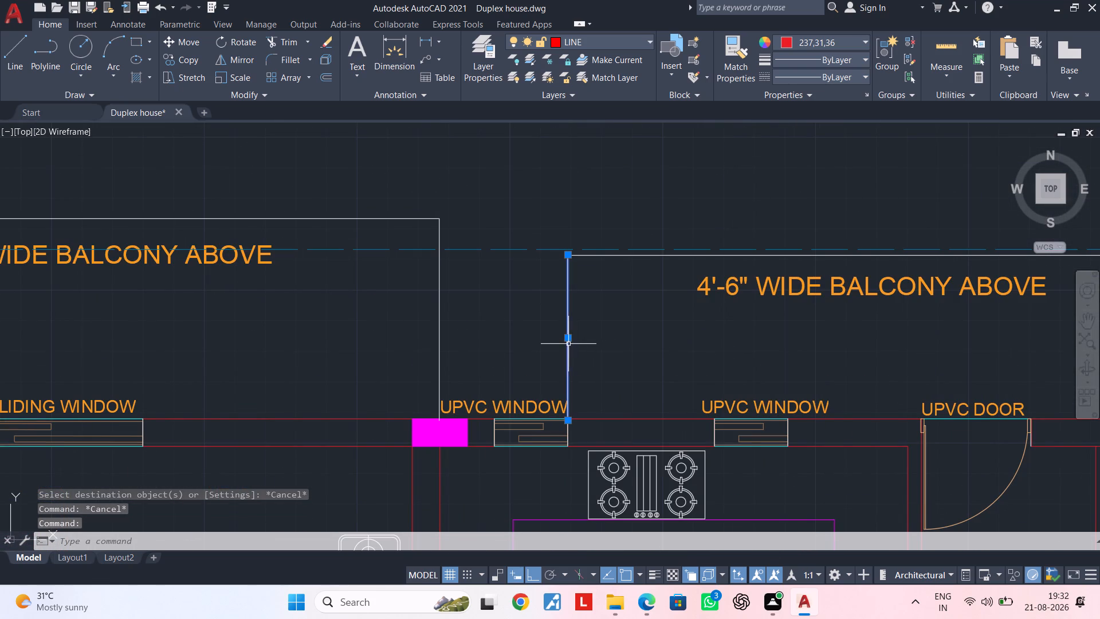
left_click(439, 351)
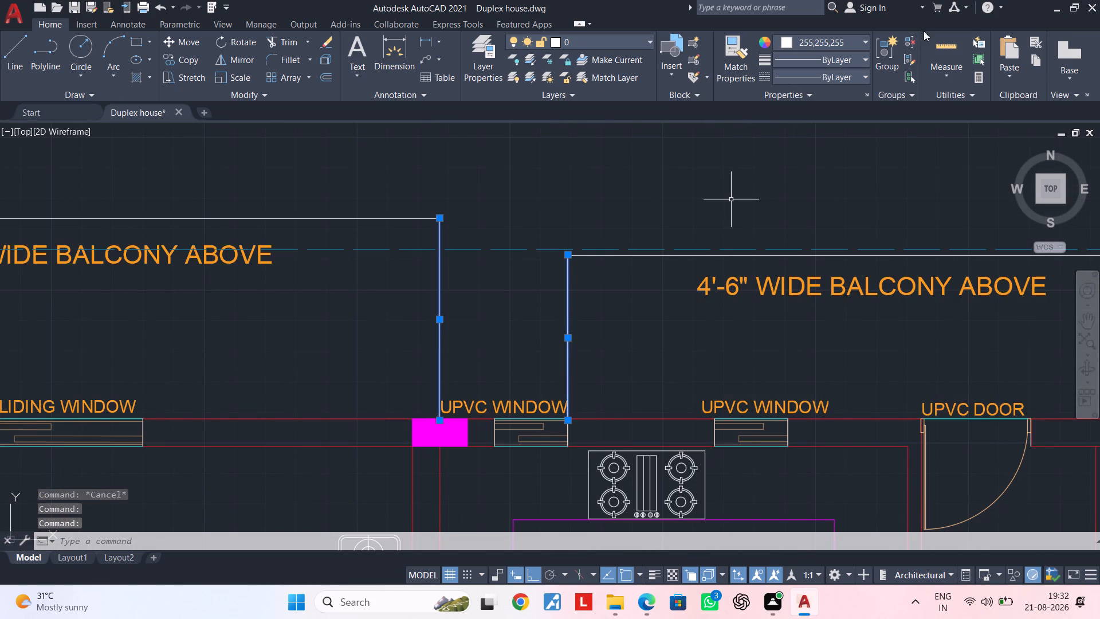
left_click(359, 219)
scroll(710, 259, "up", 2)
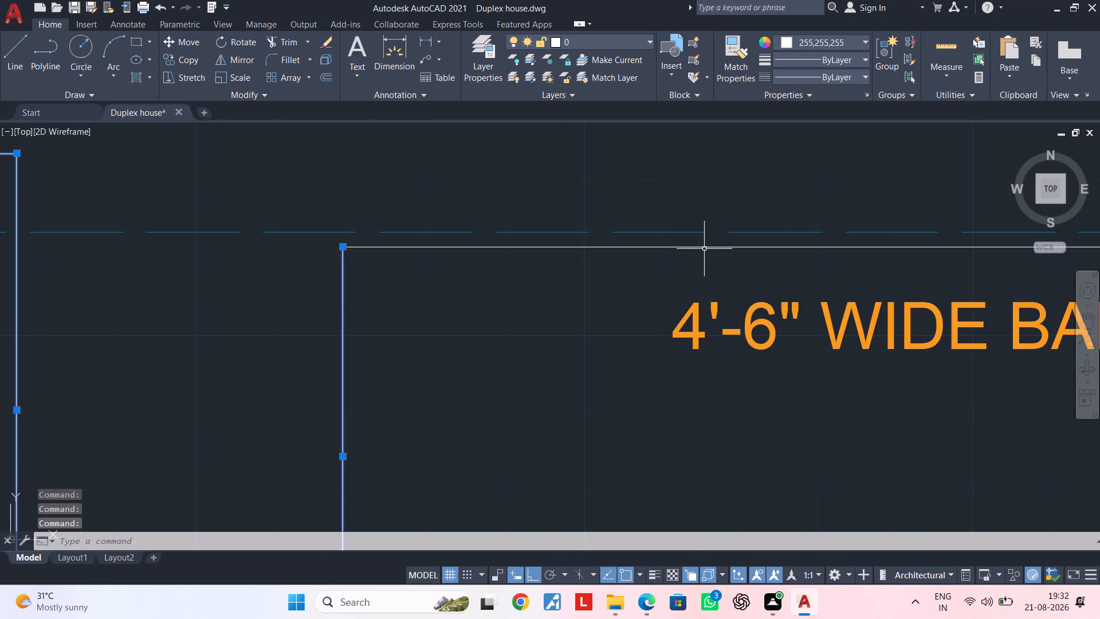
left_click(704, 246)
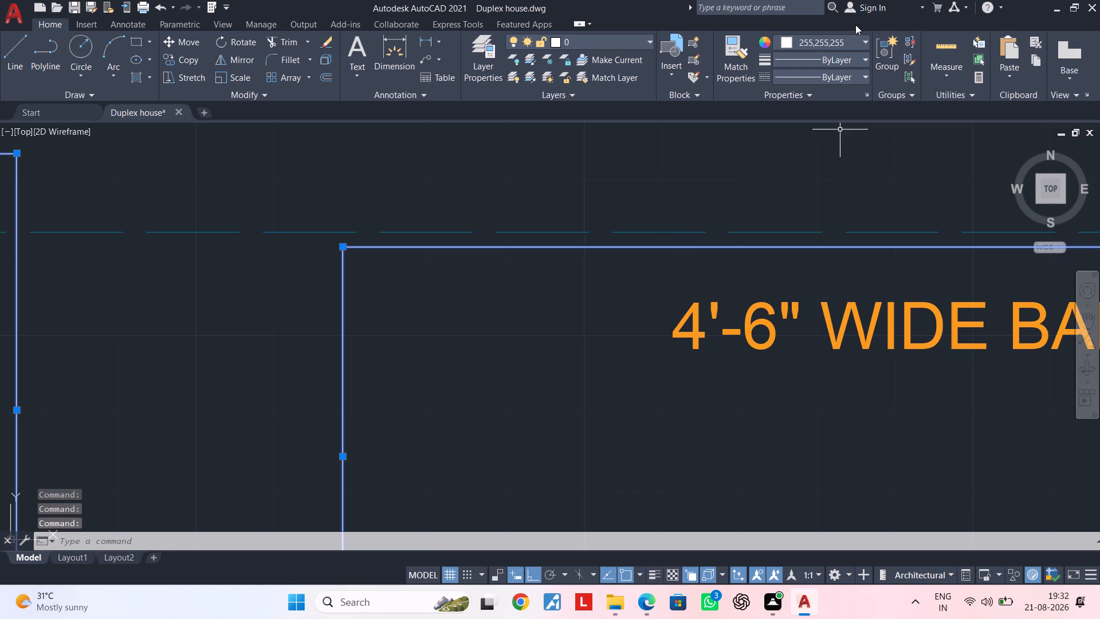
left_click(850, 41)
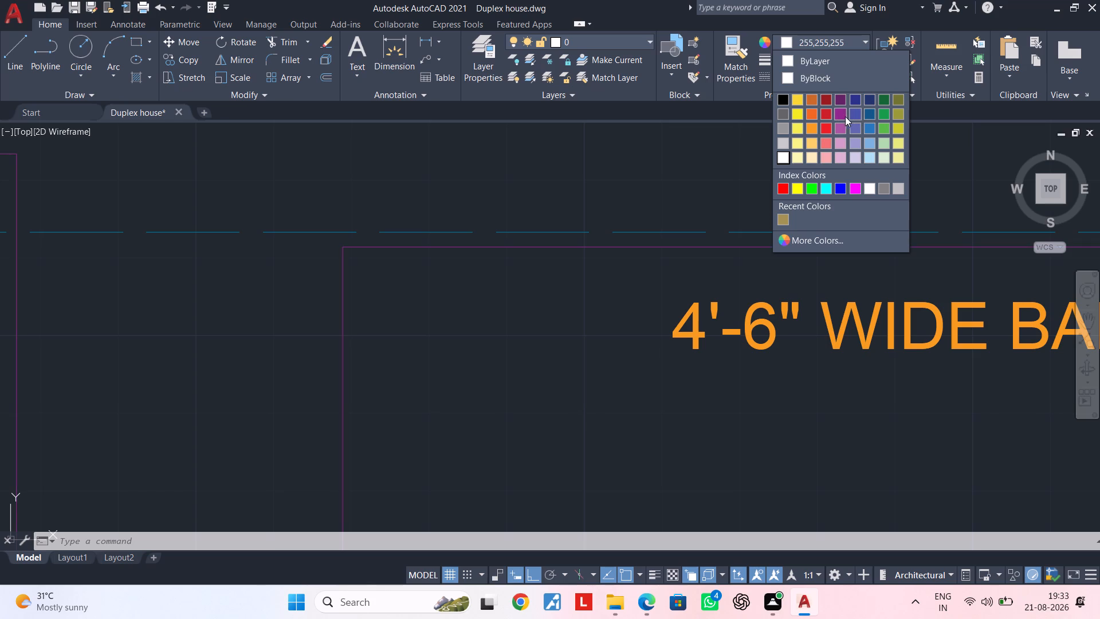
left_click(840, 137)
key("Escape")
key("Escape")
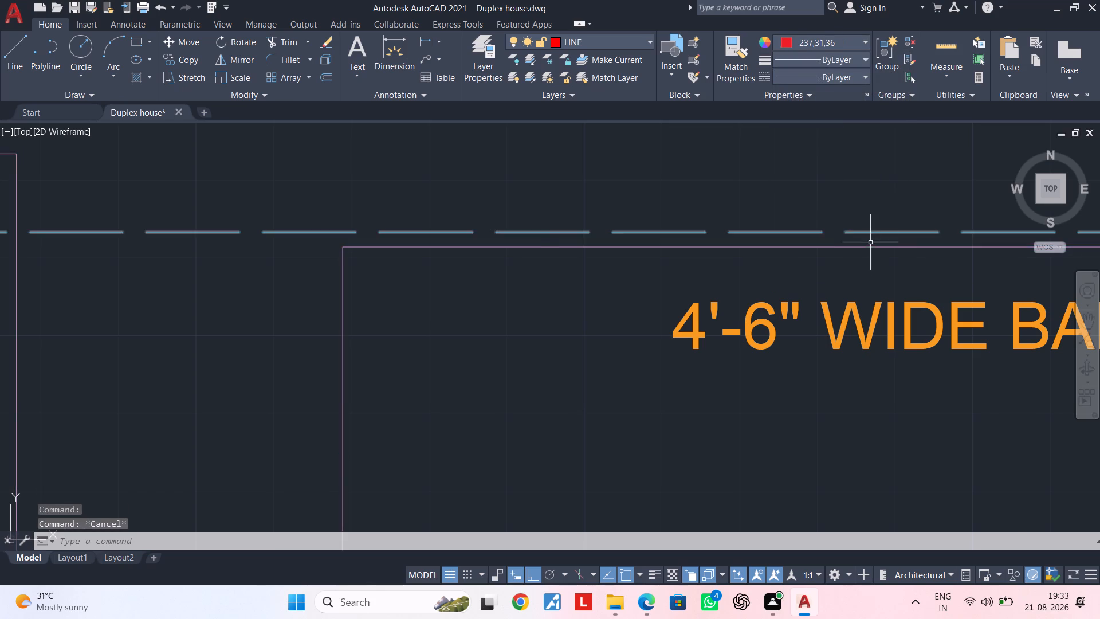
Match the red wall line's properties onto the short end line of the wall between Modular Kitchen and Utility Area.
scroll(873, 245, "down", 5)
middle_click_drag(886, 256, 655, 201)
scroll(734, 242, "down", 1)
middle_click_drag(736, 238, 765, 175)
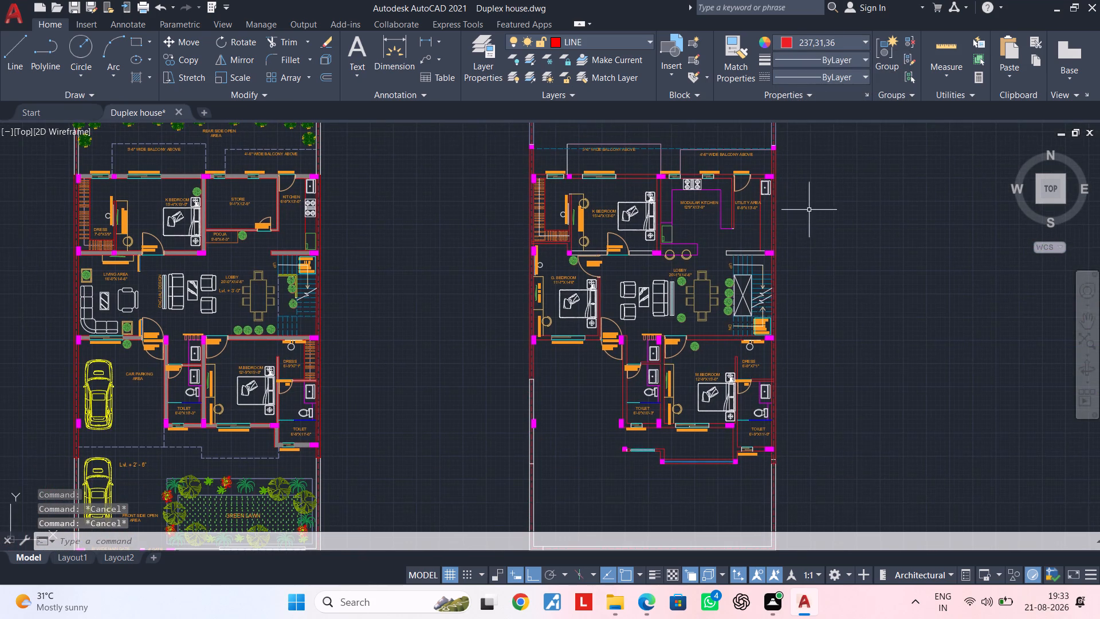
scroll(736, 237, "up", 5)
middle_click_drag(730, 227, 706, 318)
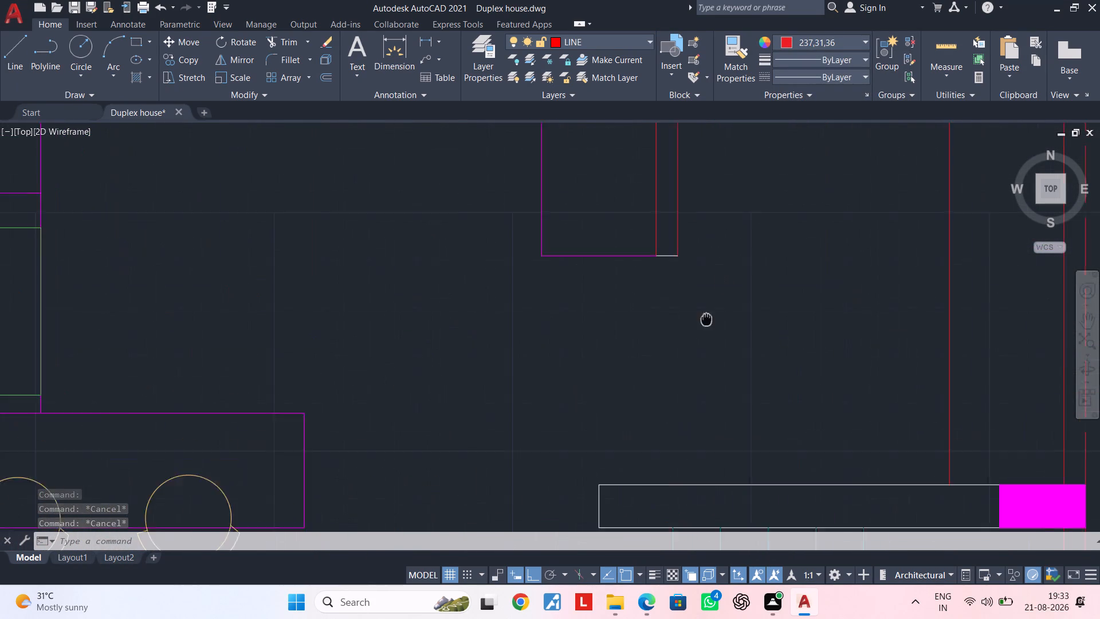
middle_click_drag(706, 318, 699, 331)
key("m")
type("A")
key("space")
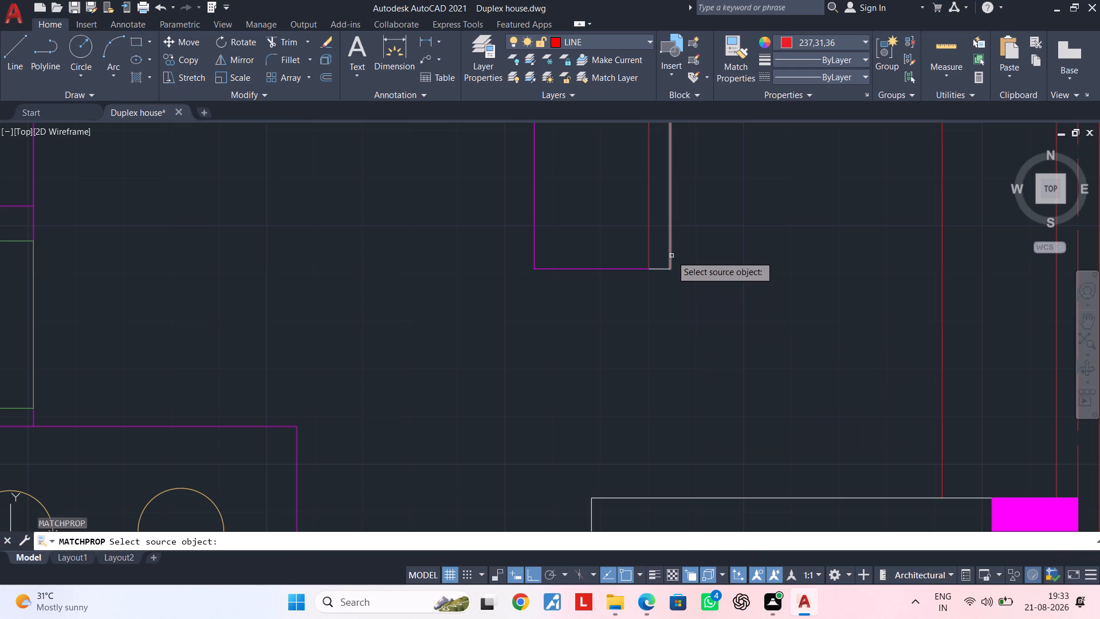
left_click(672, 252)
left_click(659, 271)
Match the red properties onto both long lines and the end line of the wall between Utility Area and staircase.
scroll(685, 310, "down", 3)
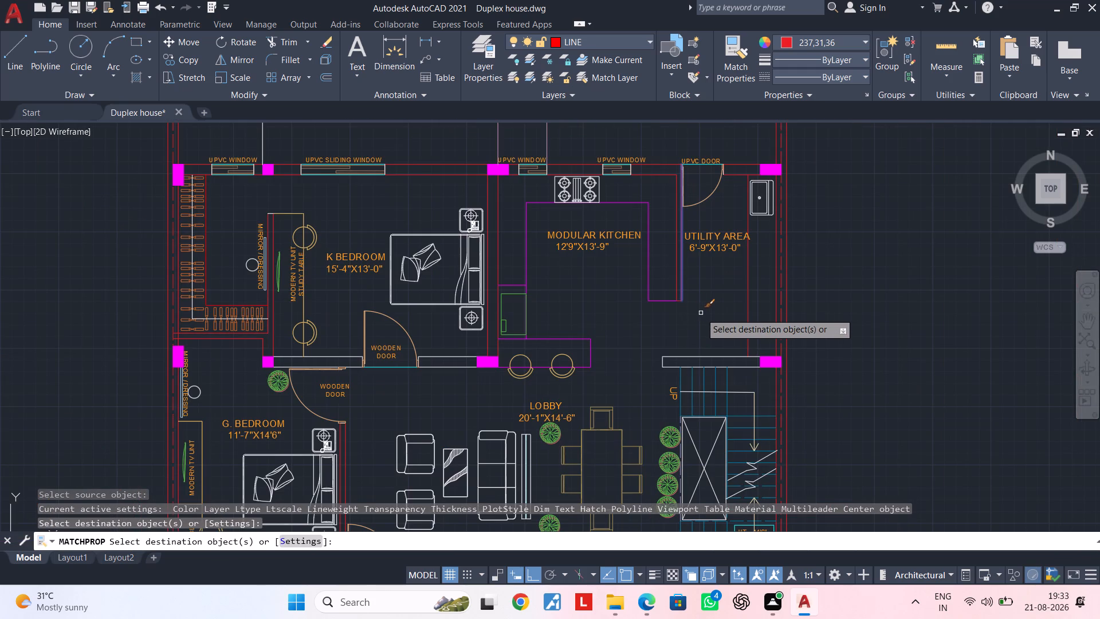
middle_click_drag(710, 305, 721, 293)
scroll(751, 352, "up", 2)
left_click(745, 373)
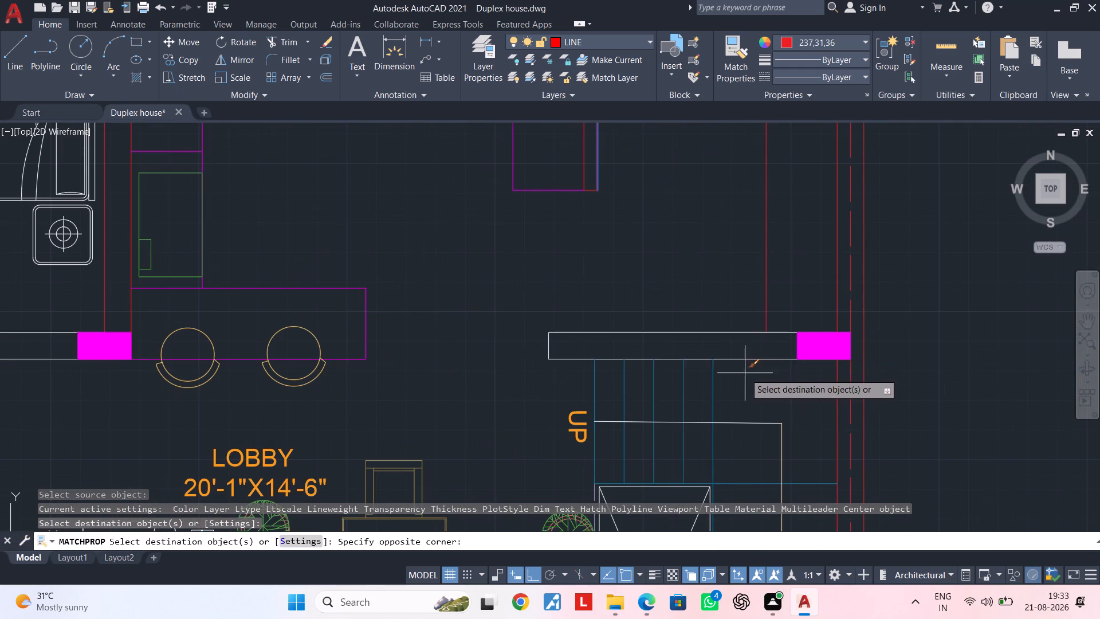
left_click(740, 329)
middle_click_drag(737, 310, 754, 269)
scroll(754, 271, "up", 1)
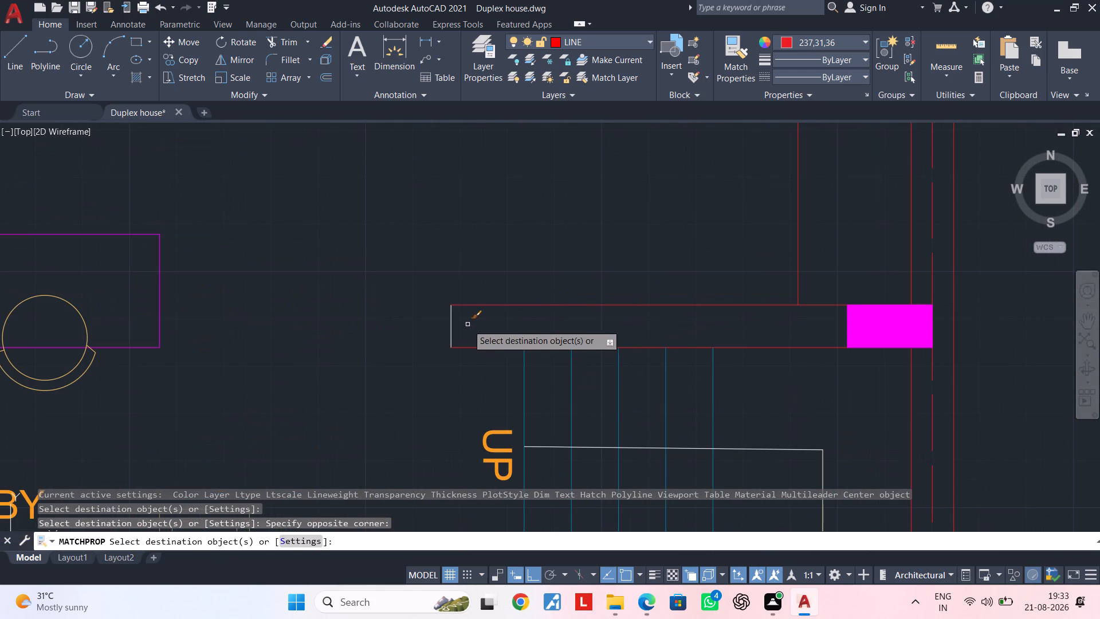
left_click(450, 326)
scroll(394, 332, "down", 1)
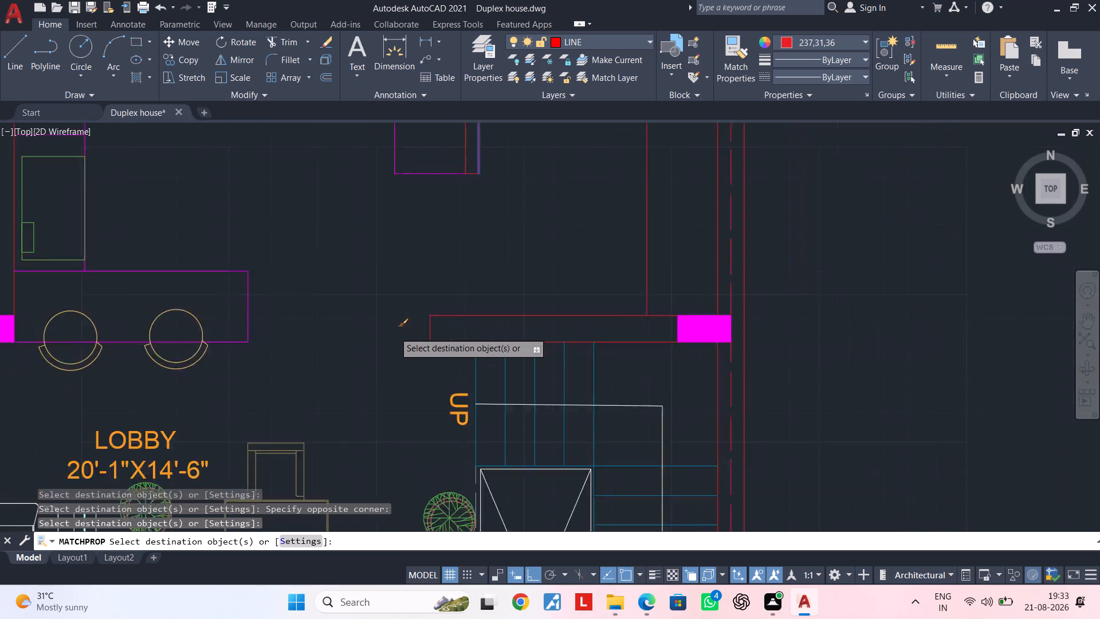
Match the red properties onto the K Bedroom–lobby wall lines on both sides of the wooden door, including the jamb line.
scroll(394, 332, "down", 3)
middle_click_drag(370, 324, 543, 253)
scroll(431, 265, "up", 3)
left_click_drag(455, 281, 454, 264)
left_click(448, 203)
middle_click_drag(448, 282, 666, 295)
scroll(421, 283, "up", 2)
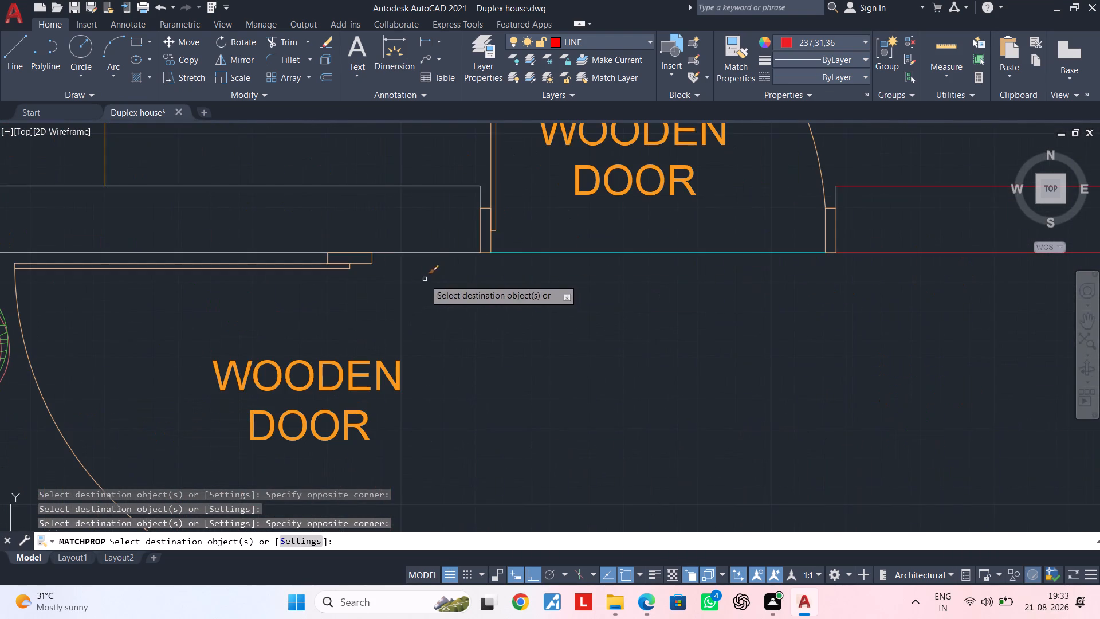
double_click(425, 279)
left_click(422, 175)
scroll(480, 198, "up", 1)
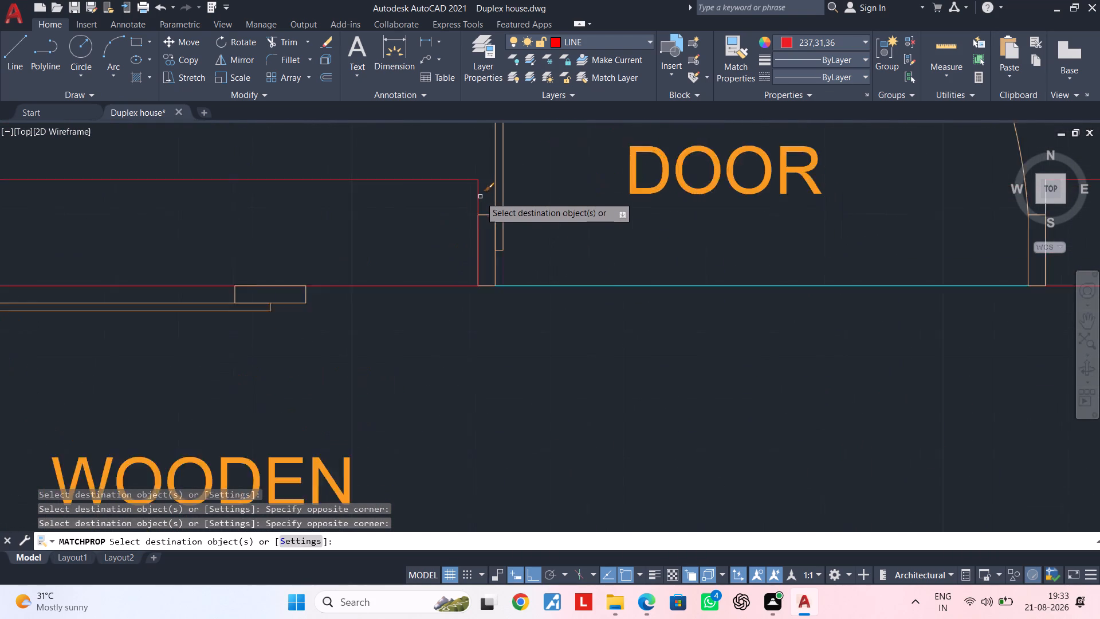
scroll(480, 197, "up", 1)
left_click(472, 196)
scroll(472, 197, "down", 3)
scroll(421, 230, "down", 1)
middle_click_drag(476, 265, 669, 271)
scroll(689, 280, "down", 1)
middle_click_drag(690, 281, 683, 272)
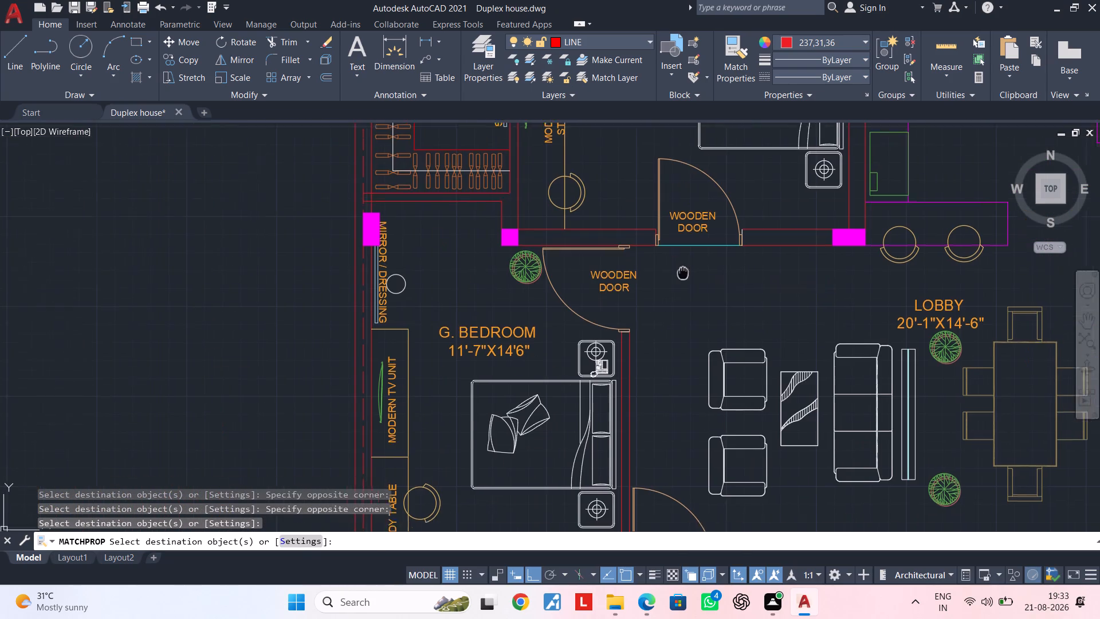
middle_click_drag(683, 272, 665, 192)
scroll(700, 212, "down", 1)
middle_click_drag(697, 212, 532, 217)
middle_click_drag(531, 217, 630, 116)
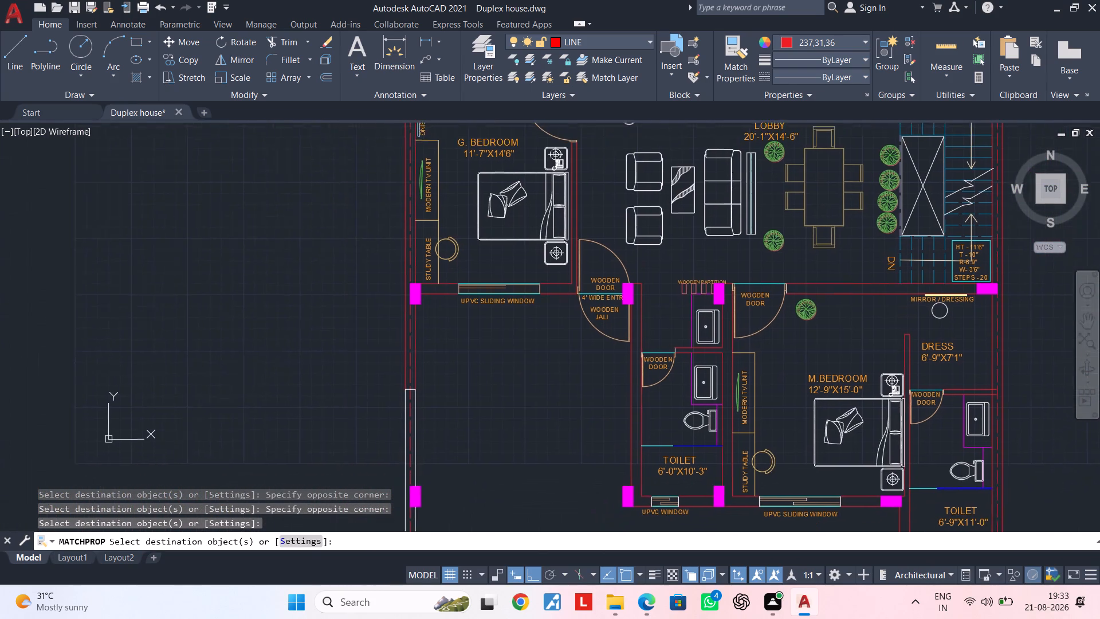
middle_click_drag(630, 116, 642, 105)
middle_click_drag(518, 381, 599, 292)
key("Escape")
key("Escape")
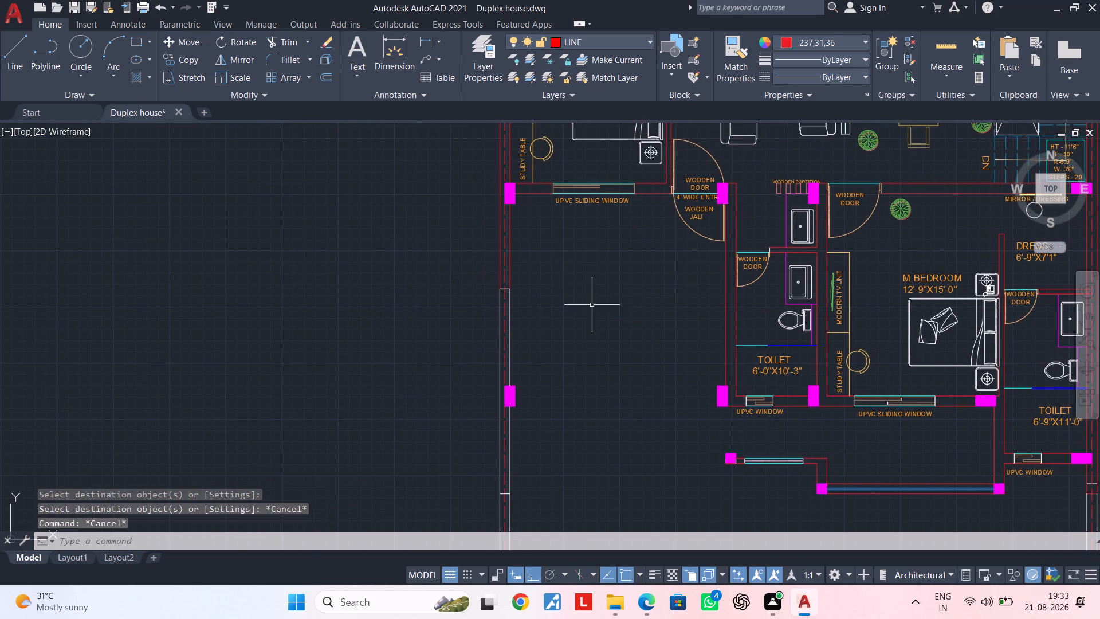
Offset the short cross-line in the front boundary wall by 10' along the wall, away from the nearby corner.
middle_click_drag(592, 305, 604, 232)
scroll(616, 249, "down", 2)
middle_click_drag(616, 252, 614, 205)
scroll(602, 399, "up", 2)
middle_click_drag(571, 318, 577, 426)
scroll(576, 426, "up", 1)
scroll(585, 406, "down", 1)
middle_click_drag(585, 406, 505, 434)
scroll(507, 414, "up", 2)
middle_click_drag(510, 418, 492, 441)
key("Escape")
key("Escape")
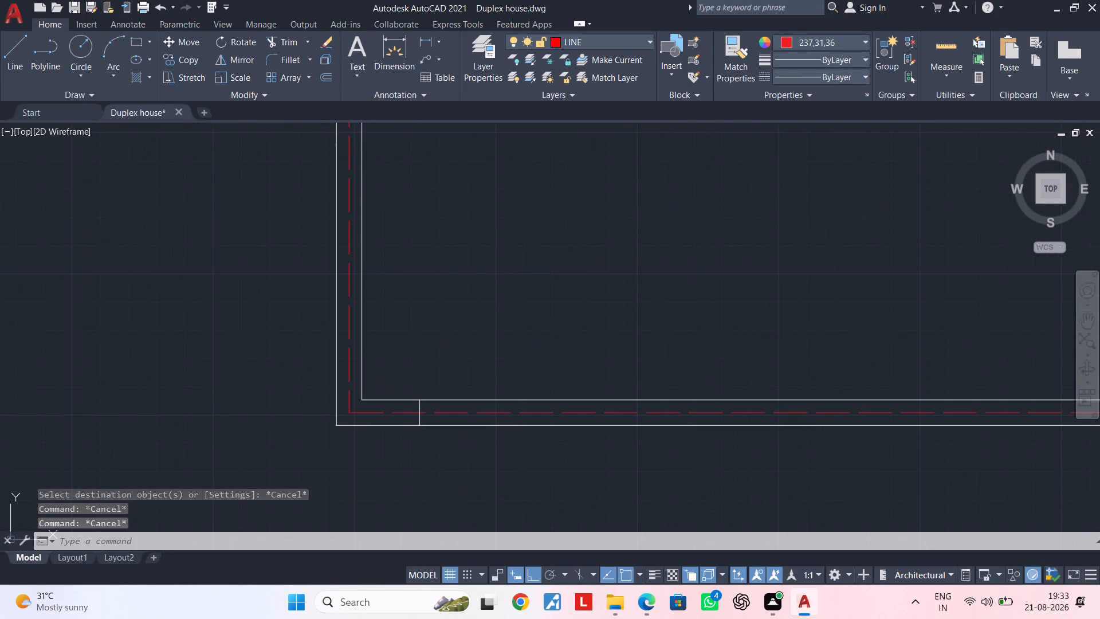
key("Escape")
type("OF")
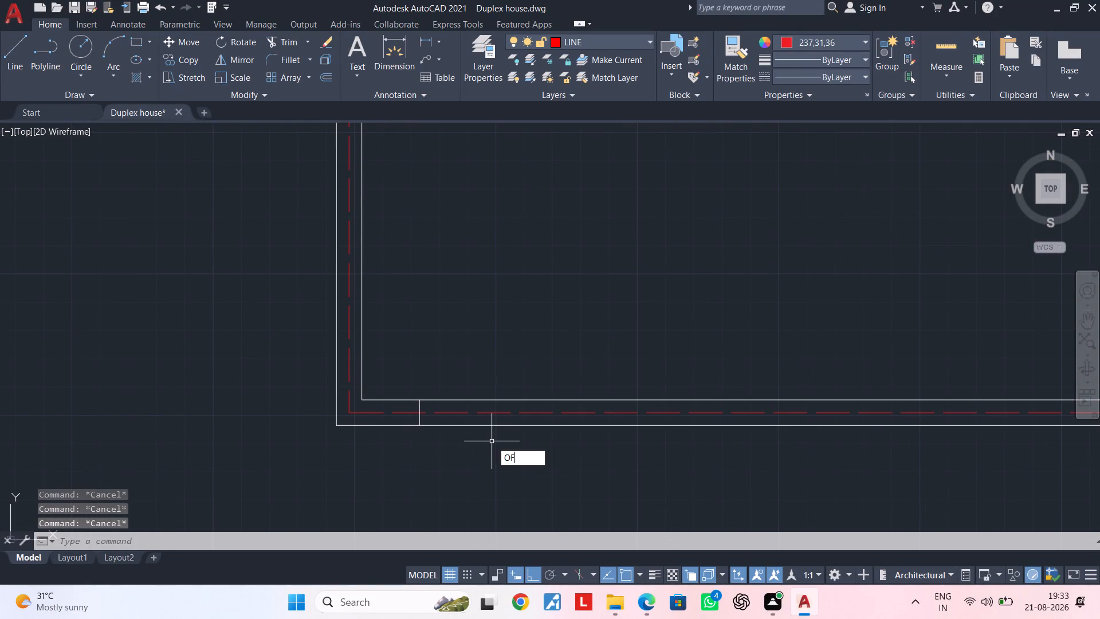
key("space")
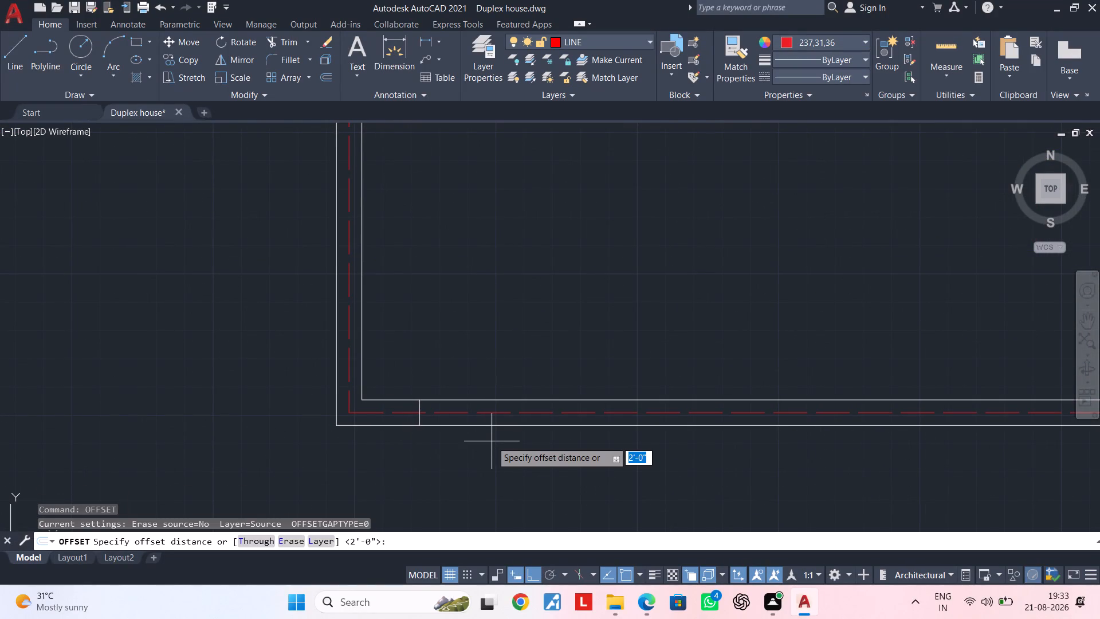
type("10'")
key("Return")
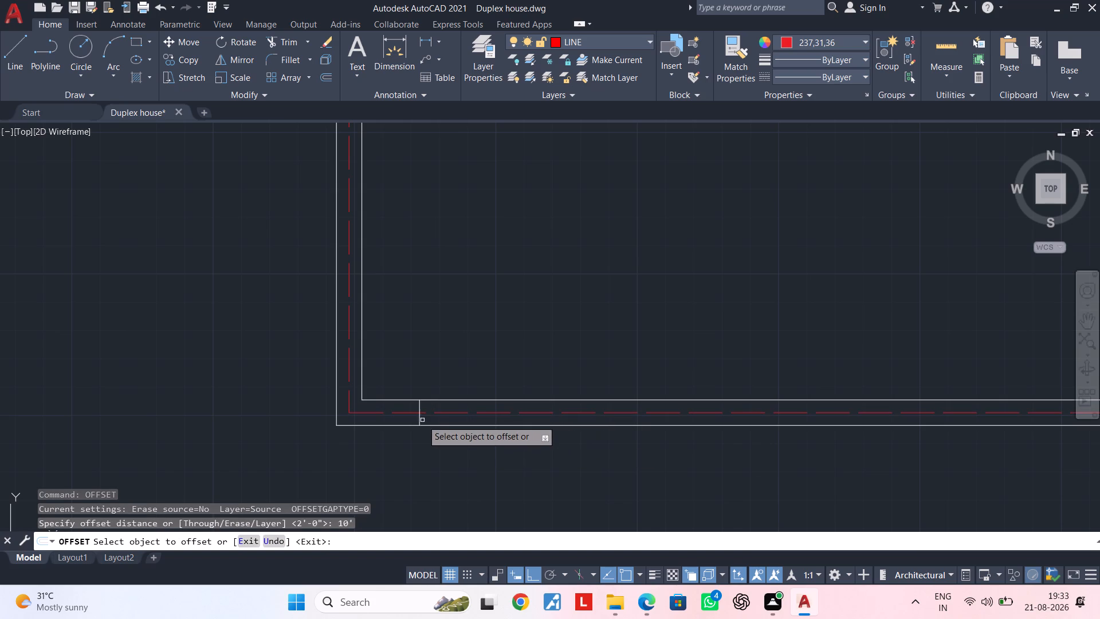
left_click(421, 421)
left_click(579, 421)
middle_click_drag(854, 477, 722, 476)
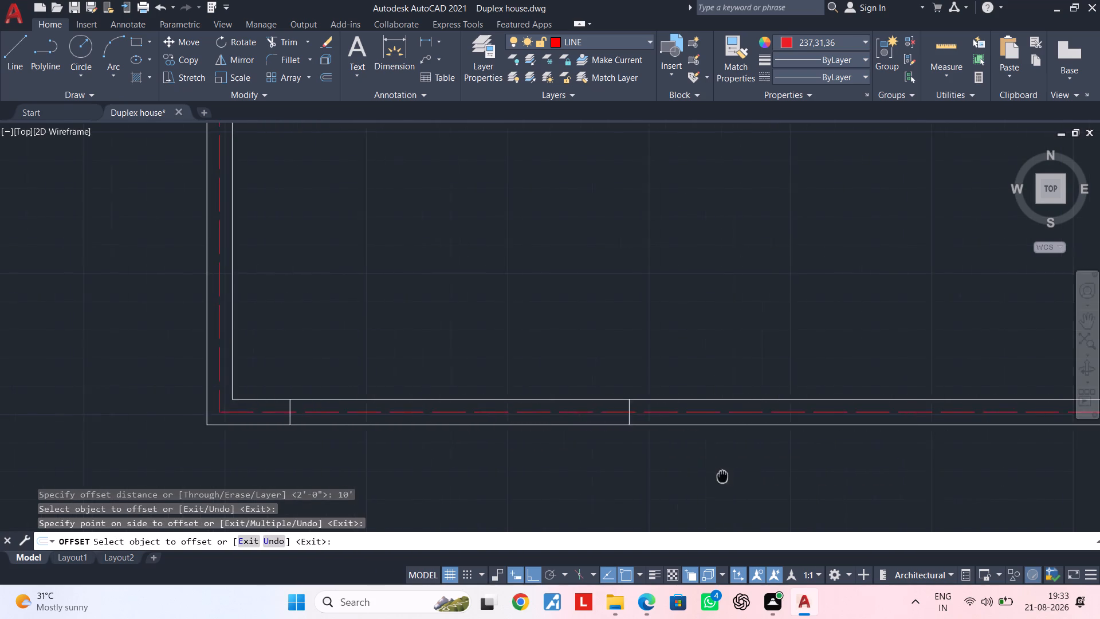
middle_click_drag(722, 476, 689, 471)
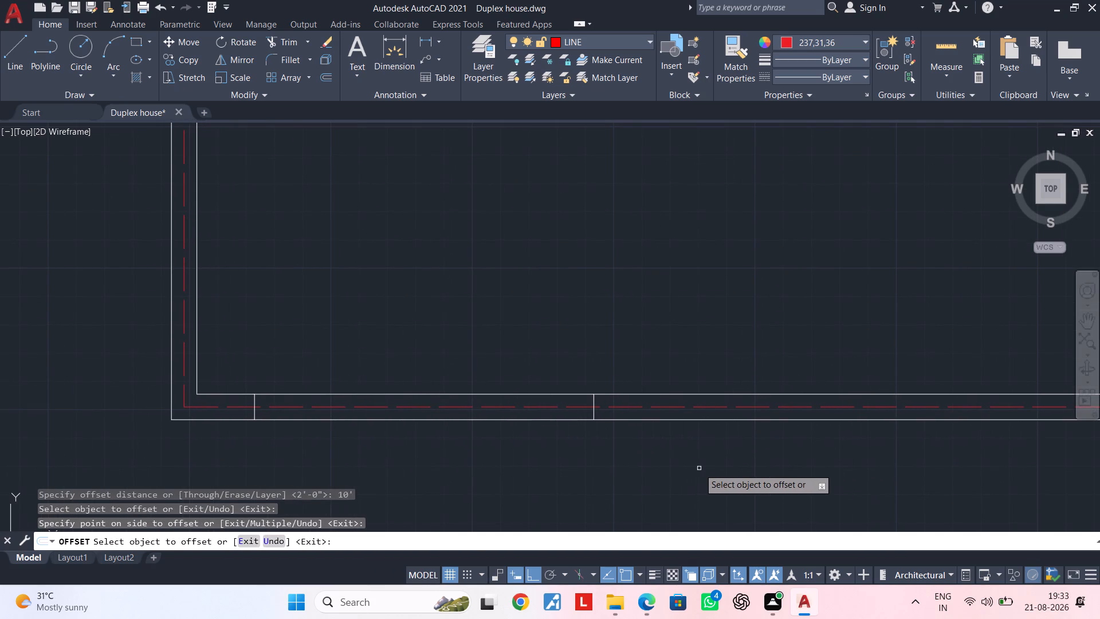
key("space")
Offset the new cross-line in the front boundary wall by 9", farther from the corner.
key("space")
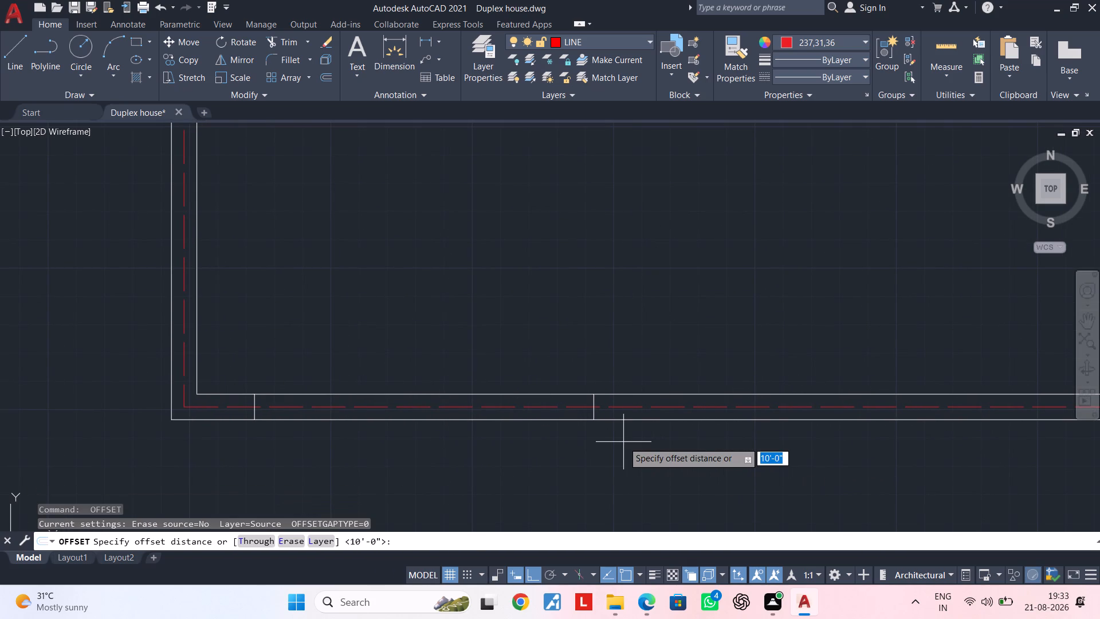
type("9\"")
key("Return")
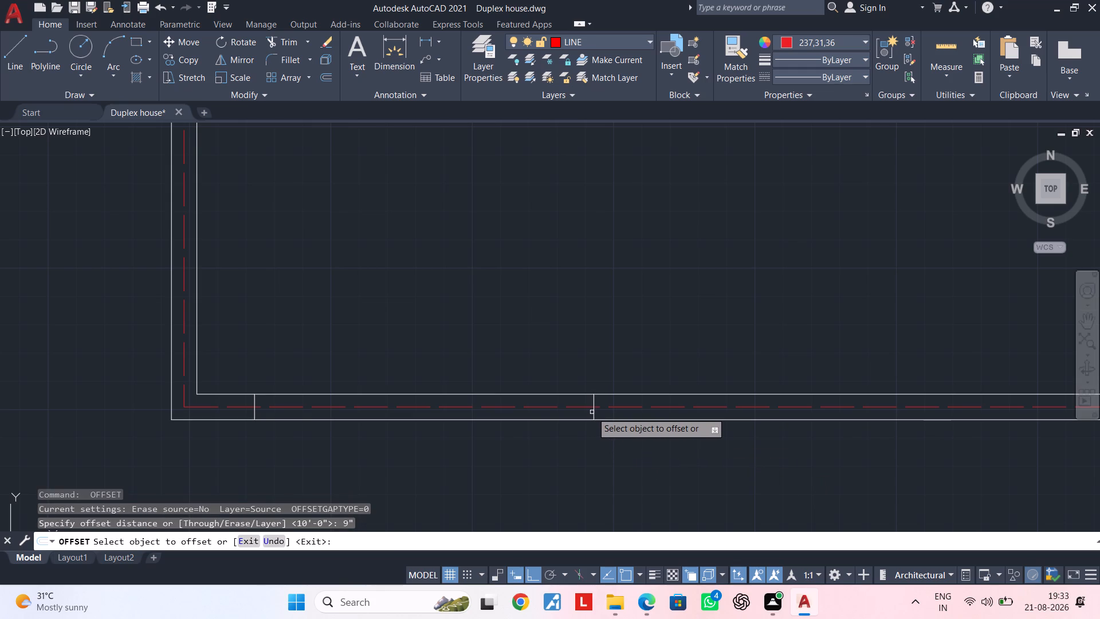
left_click(592, 412)
left_click(636, 412)
key("space")
Offset the last cross-line in the front boundary wall by 4', farther from the corner.
key("space")
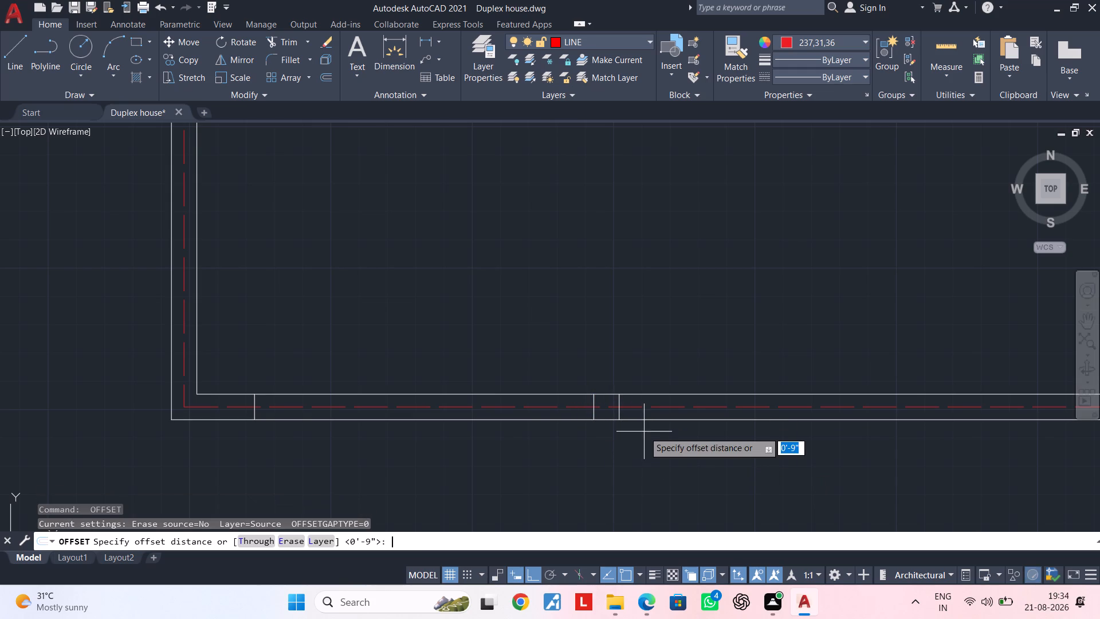
type("4'")
key("Return")
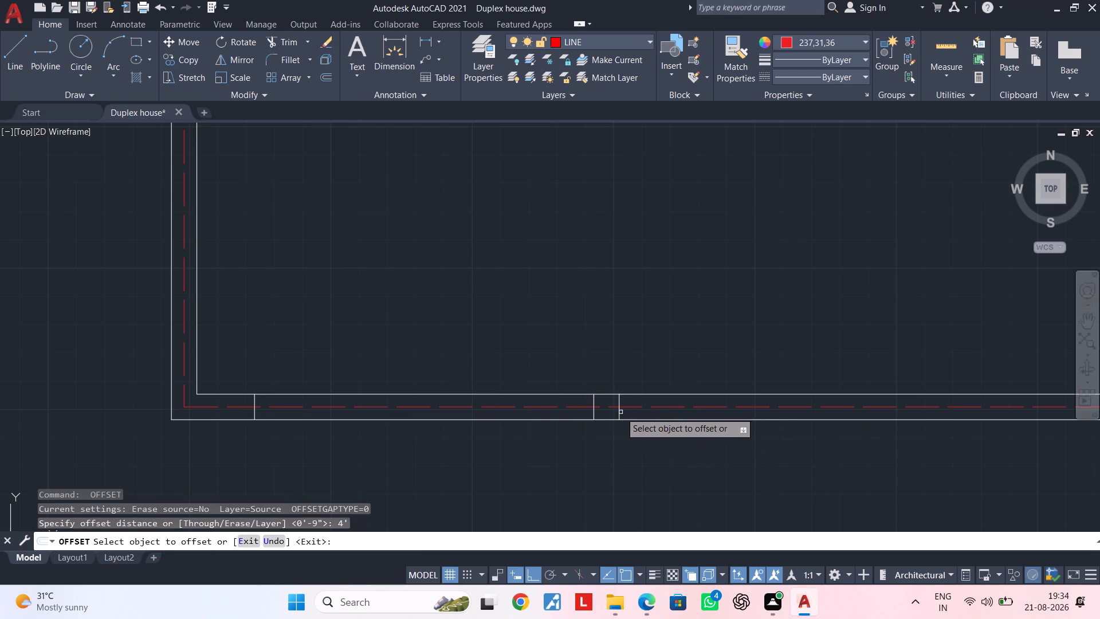
left_click(620, 412)
left_click(714, 412)
middle_click_drag(718, 416, 663, 416)
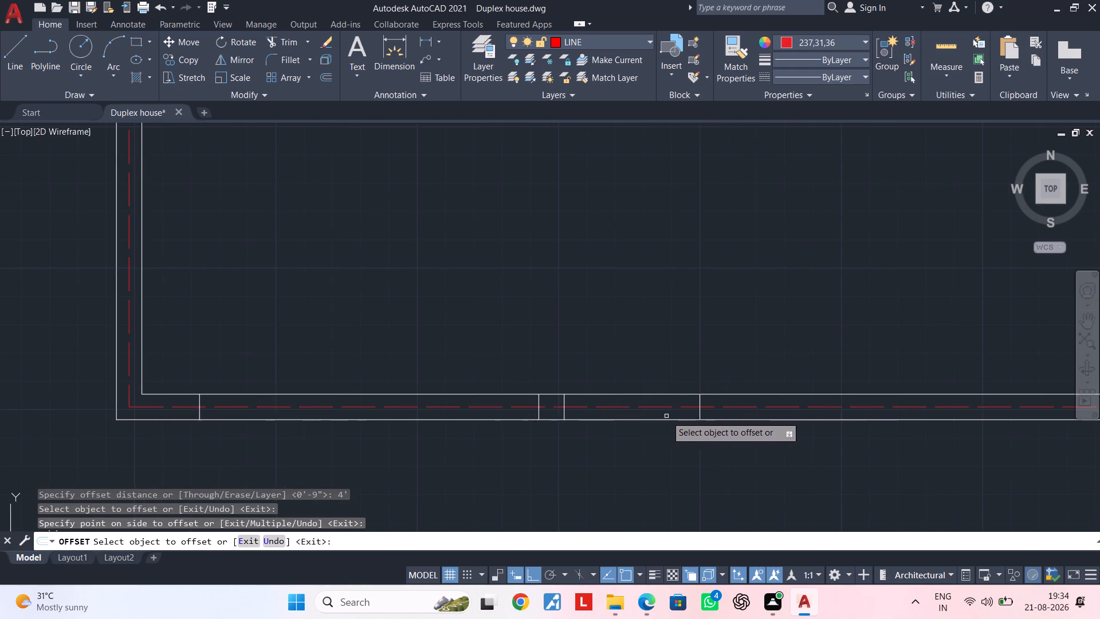
key("Escape")
key("Escape")
middle_click_drag(662, 435, 747, 435)
key("Escape")
key("Escape")
key("Escape")
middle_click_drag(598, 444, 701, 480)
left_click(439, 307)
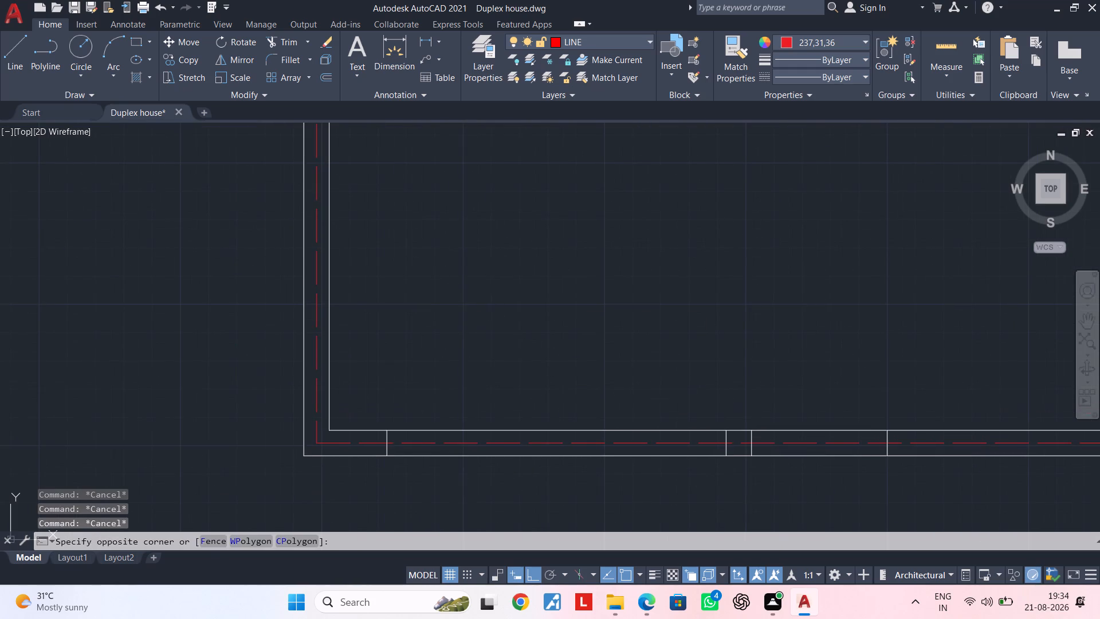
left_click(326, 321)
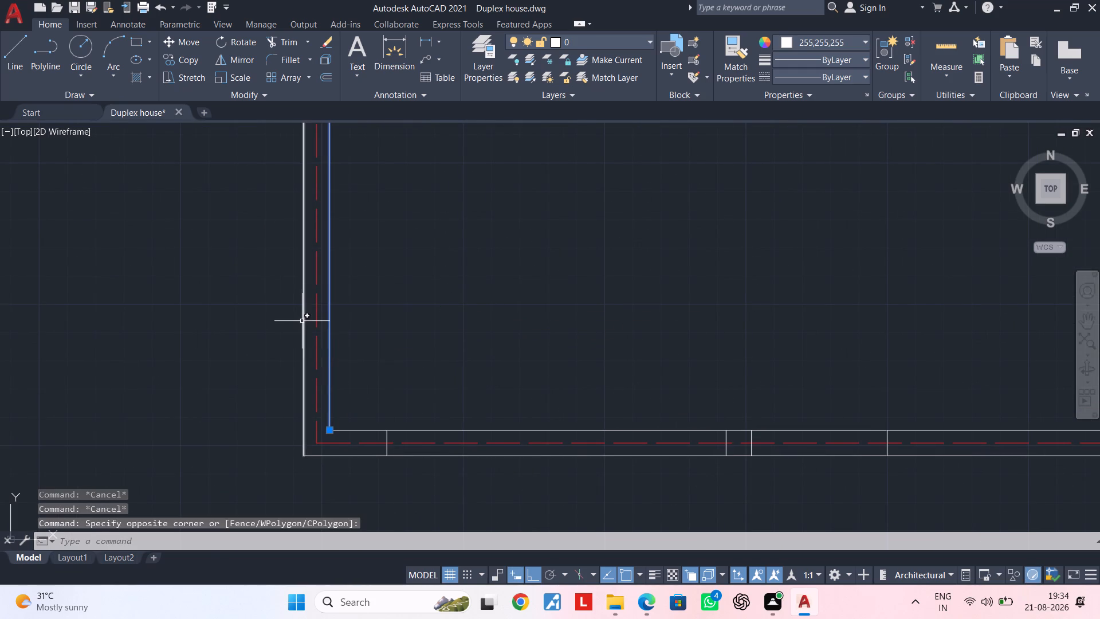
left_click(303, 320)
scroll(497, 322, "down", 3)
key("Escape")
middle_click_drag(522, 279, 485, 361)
Match the properties of the rear boundary wall's outer line onto both face lines of the west boundary wall beside the front open area.
key("m")
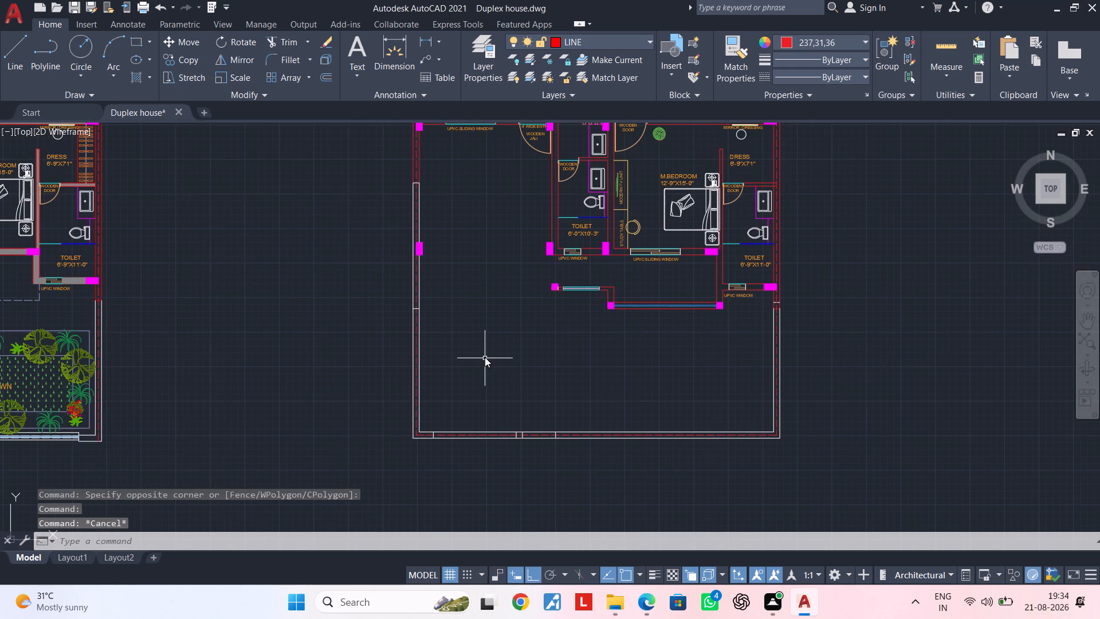
key("a")
key("space")
middle_click_drag(462, 296, 469, 514)
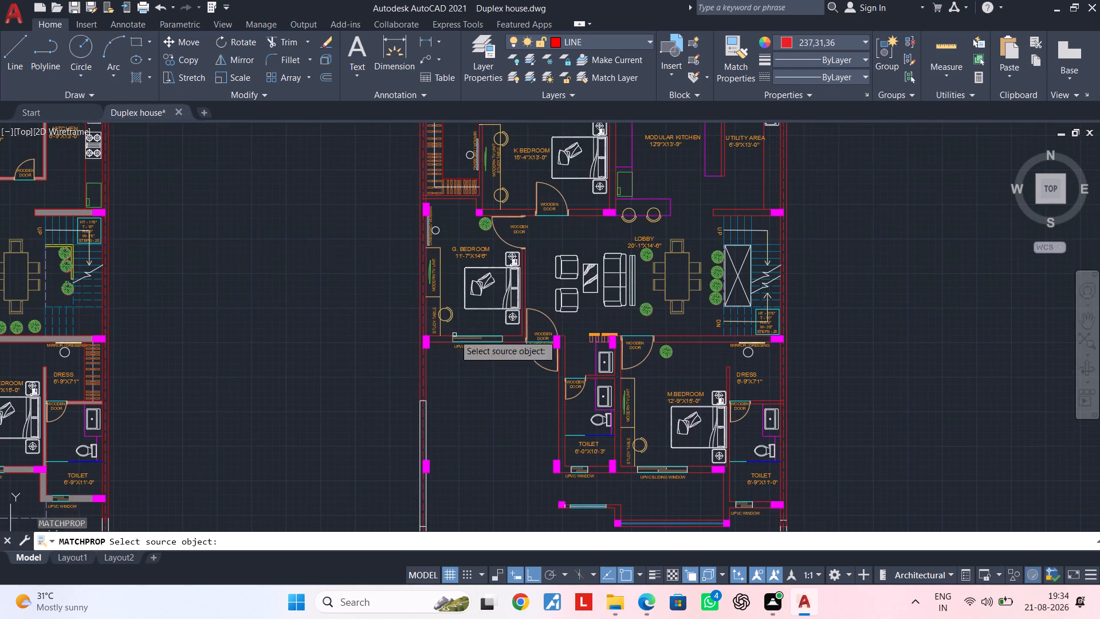
middle_click_drag(457, 354, 457, 618)
scroll(449, 275, "up", 3)
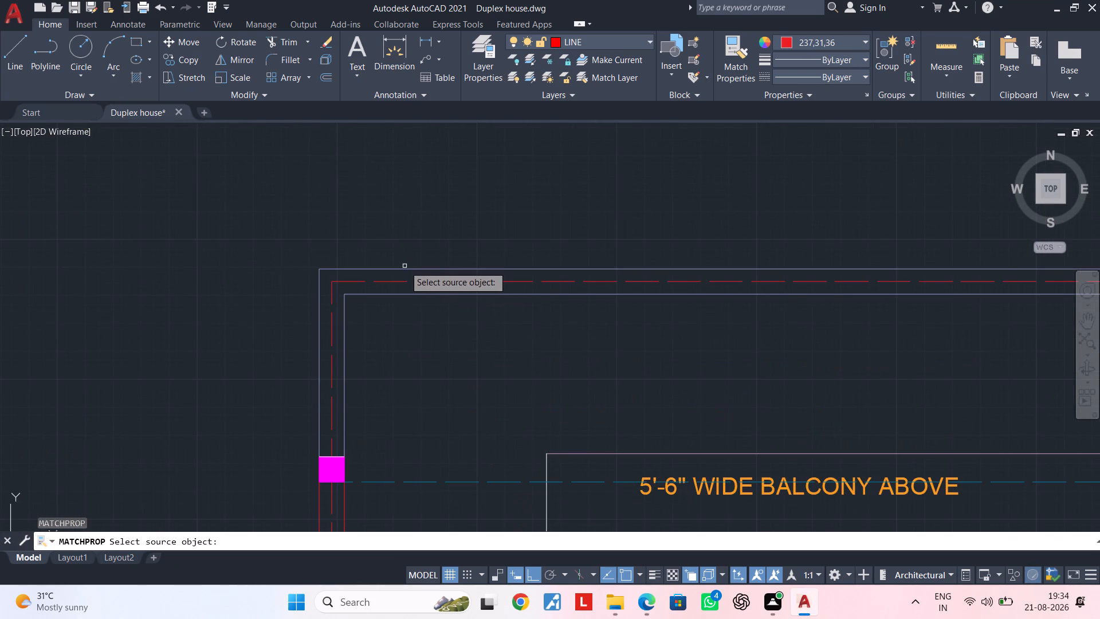
left_click(404, 267)
scroll(459, 252, "down", 4)
scroll(478, 236, "up", 3)
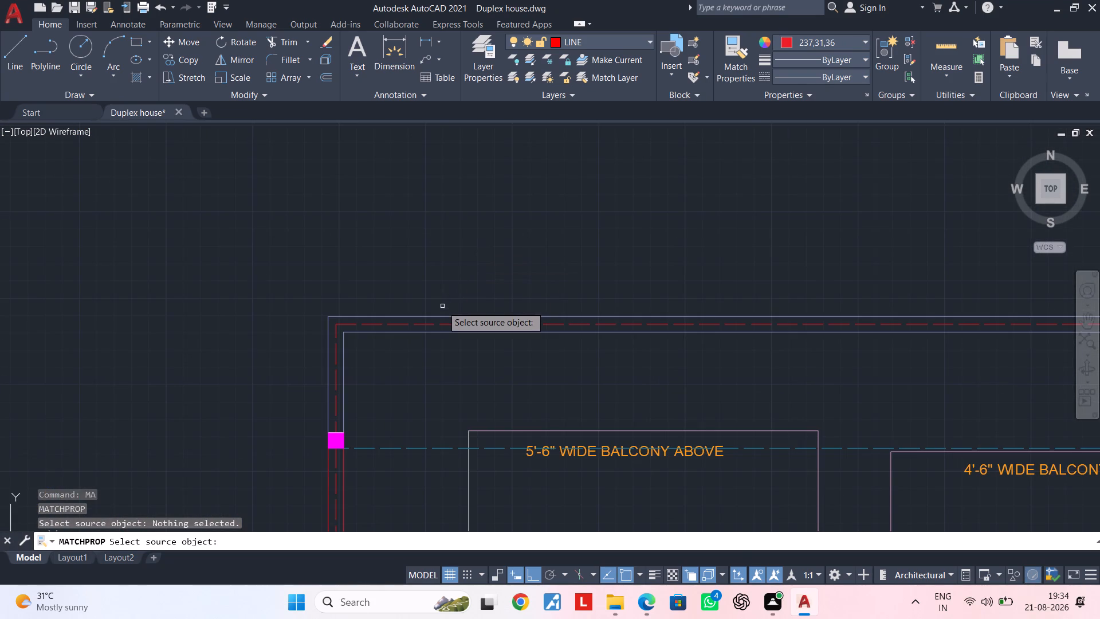
left_click(438, 316)
scroll(468, 328, "down", 4)
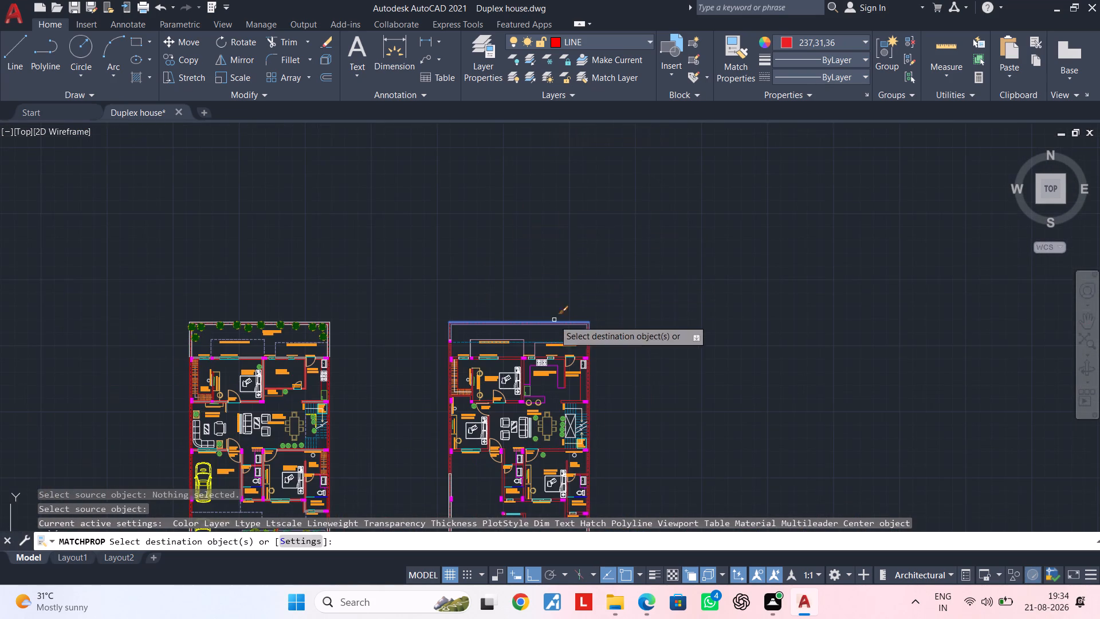
middle_click_drag(553, 320, 564, 127)
middle_click_drag(501, 354, 548, 222)
scroll(514, 228, "up", 2)
middle_click_drag(520, 202, 521, 304)
scroll(509, 293, "up", 3)
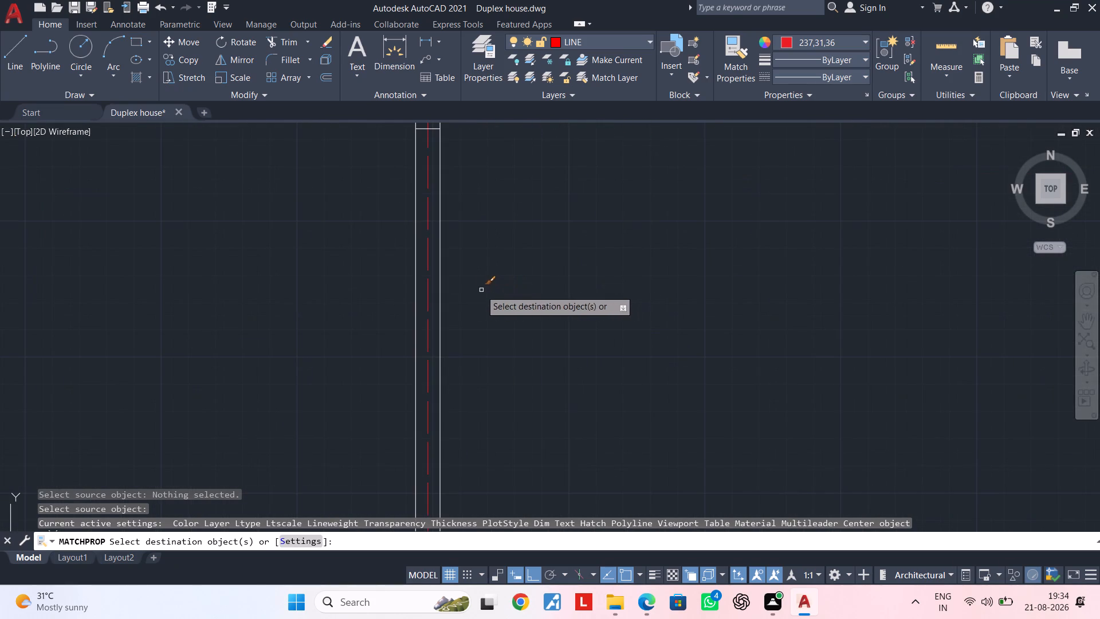
left_click(481, 290)
left_click(438, 311)
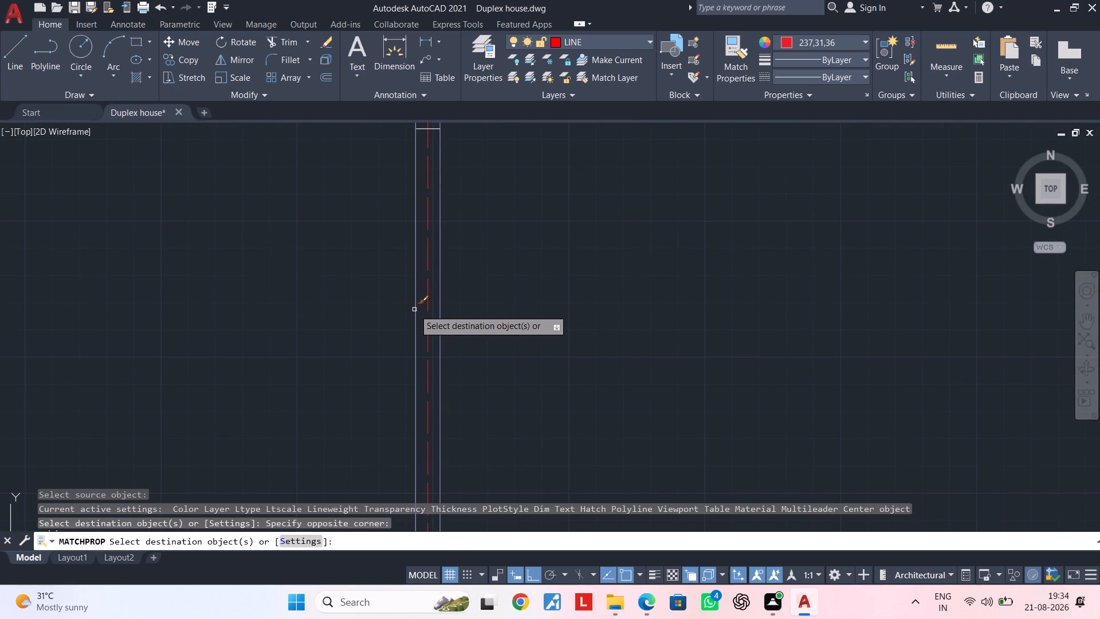
left_click(414, 309)
Match the same properties onto the front boundary wall's outer and inner lines and the cross-line nearest the west corner.
scroll(433, 301, "down", 2)
middle_click_drag(493, 309, 511, 188)
scroll(485, 328, "up", 3)
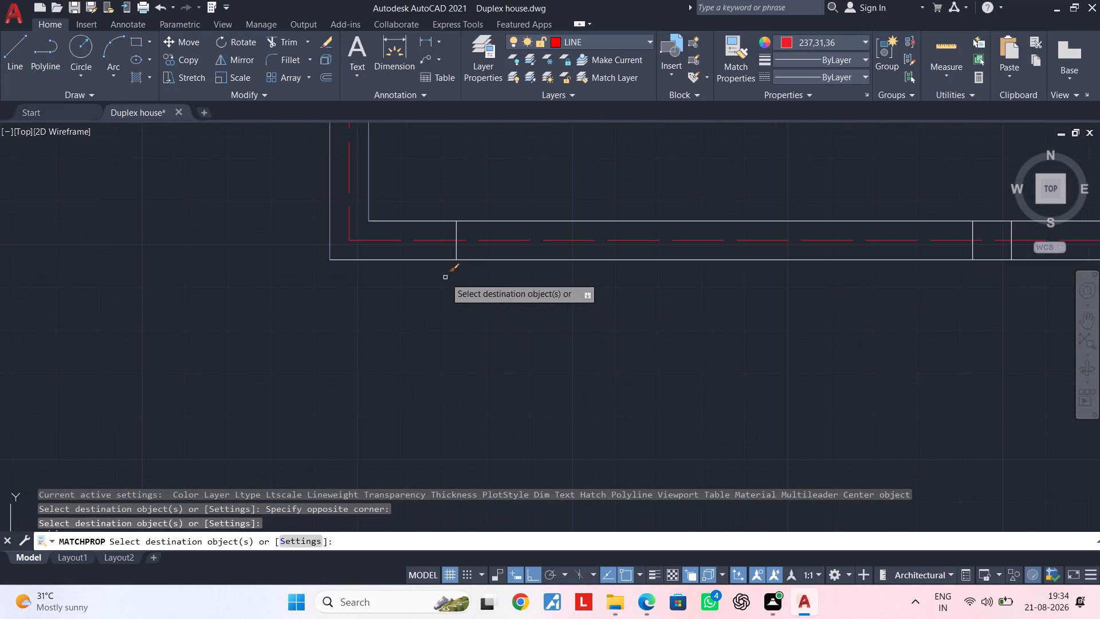
left_click(445, 277)
left_click(437, 258)
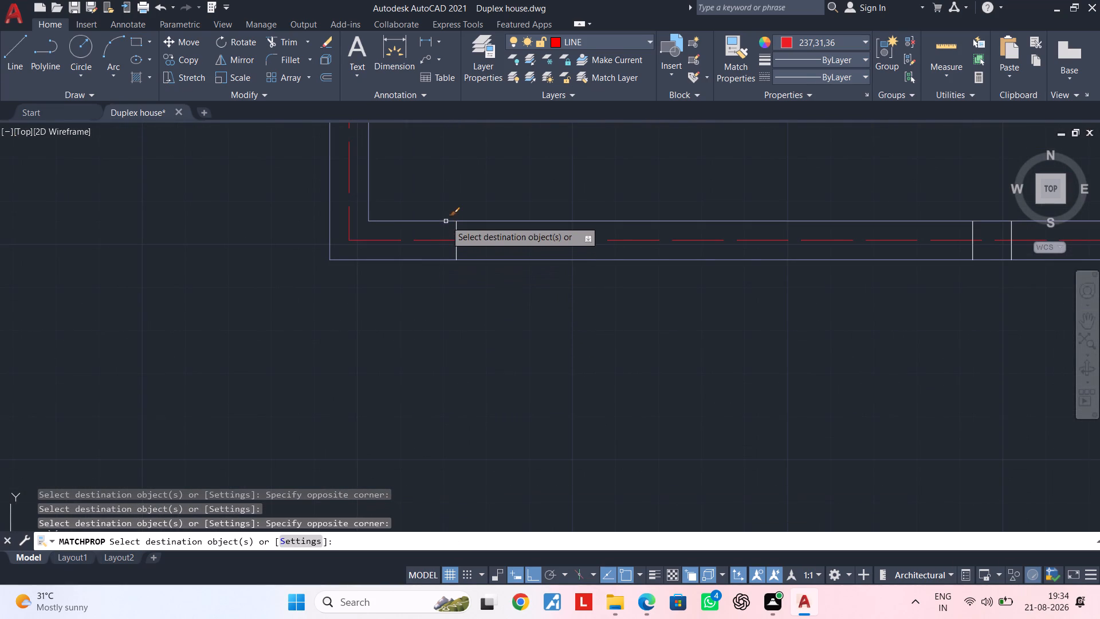
left_click(446, 221)
left_click(458, 227)
Match the same properties onto the remaining three cross-lines in the front boundary wall.
scroll(589, 277, "down", 1)
middle_click_drag(602, 283, 306, 309)
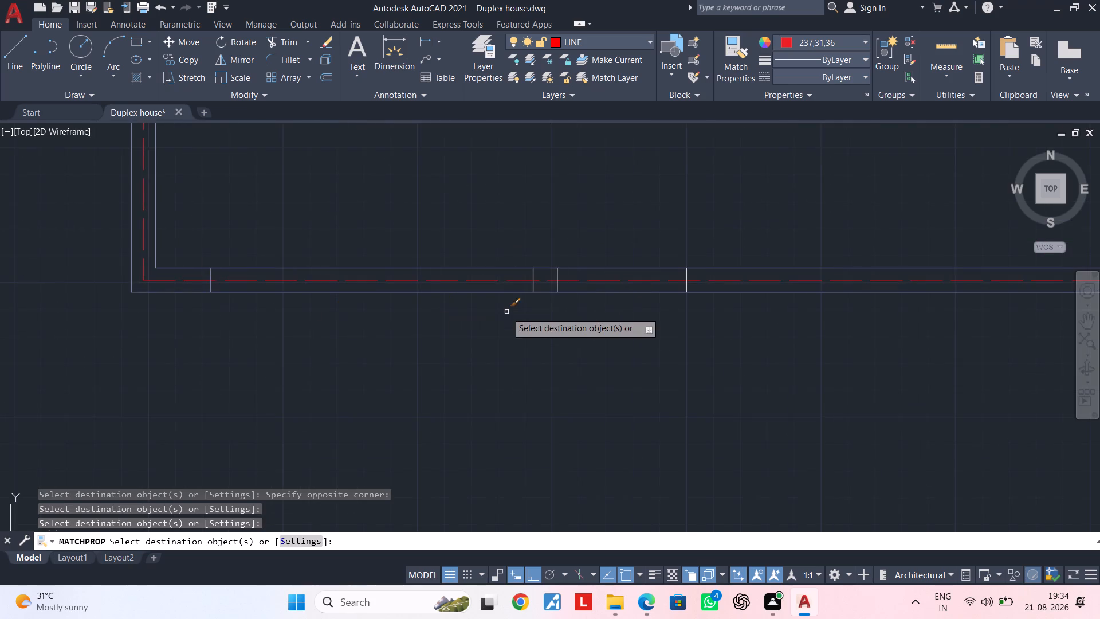
scroll(504, 292, "up", 2)
left_click(572, 280)
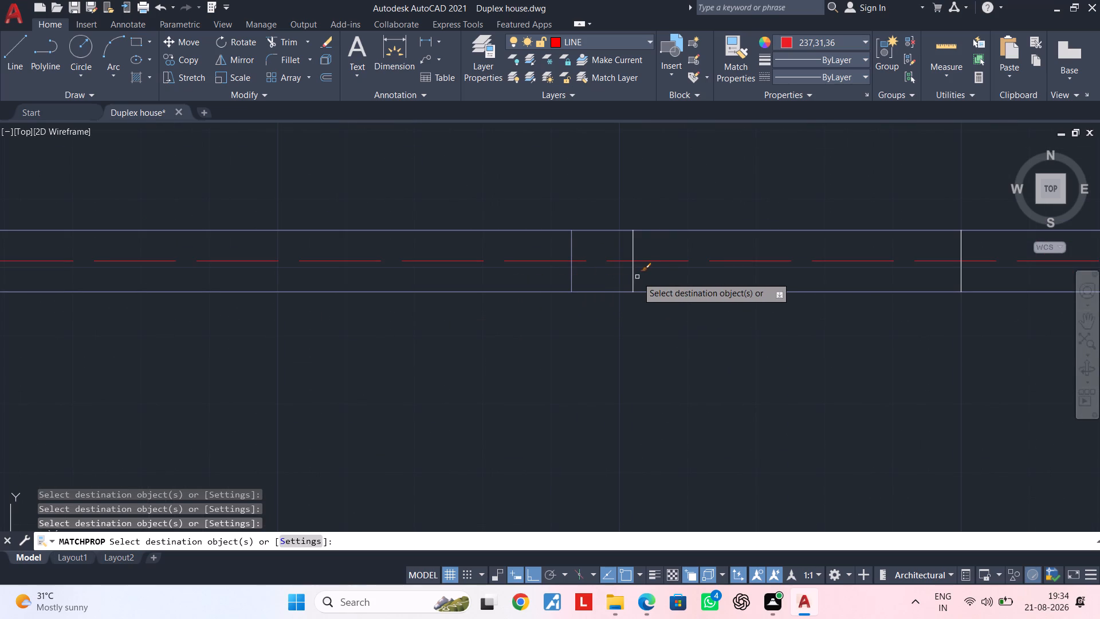
left_click(634, 278)
middle_click_drag(715, 291, 380, 331)
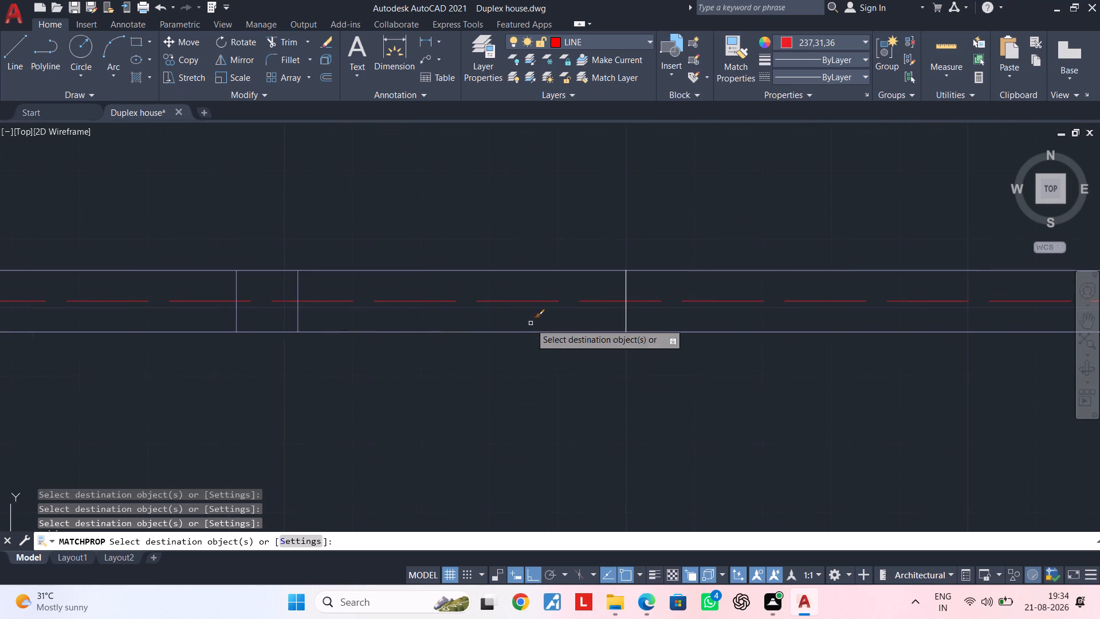
scroll(567, 318, "up", 1)
left_click(658, 307)
Match the same properties onto both face lines of the east boundary wall beside the front open area.
scroll(701, 321, "down", 3)
middle_click_drag(747, 321, 357, 324)
scroll(678, 354, "down", 3)
scroll(832, 306, "up", 2)
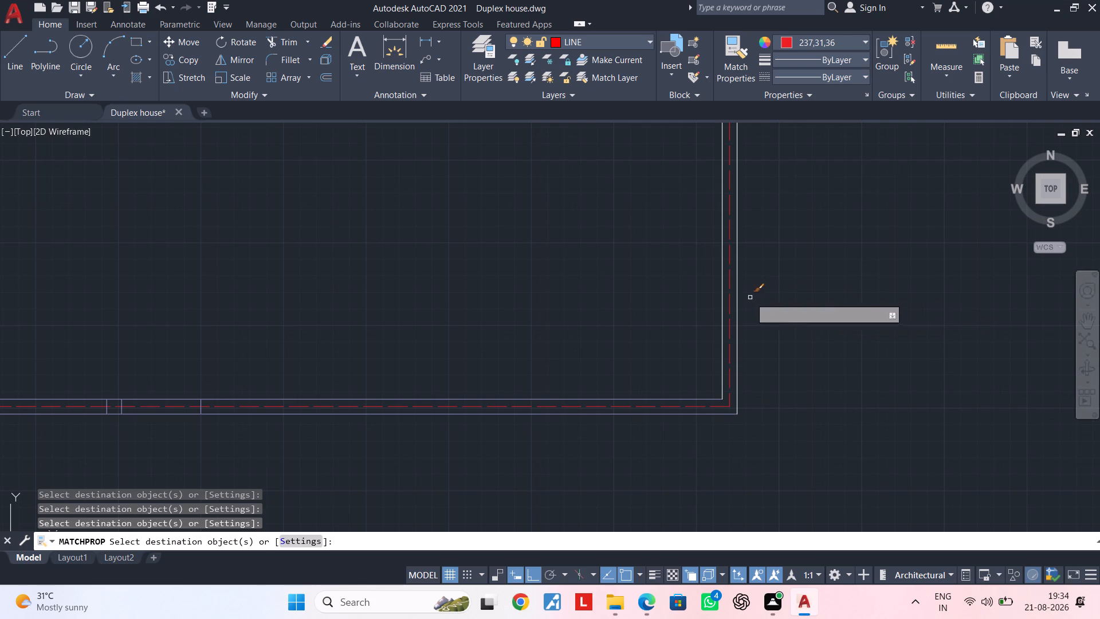
left_click(737, 304)
left_click(723, 304)
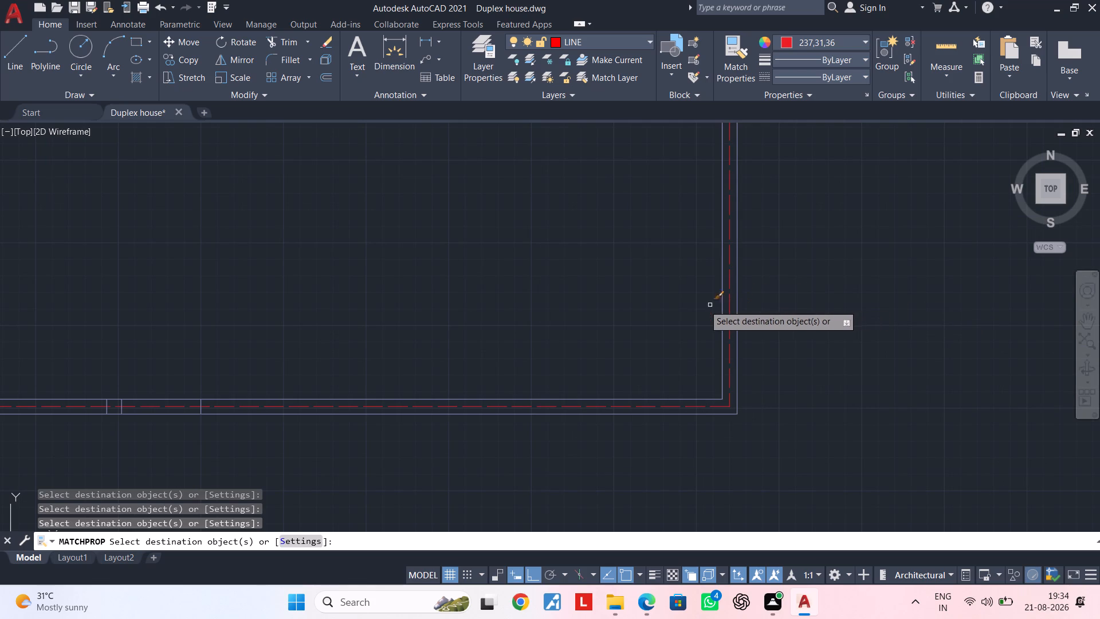
middle_click_drag(540, 303, 810, 301)
scroll(649, 304, "down", 1)
middle_click_drag(668, 314, 806, 299)
key("Escape")
key("Escape")
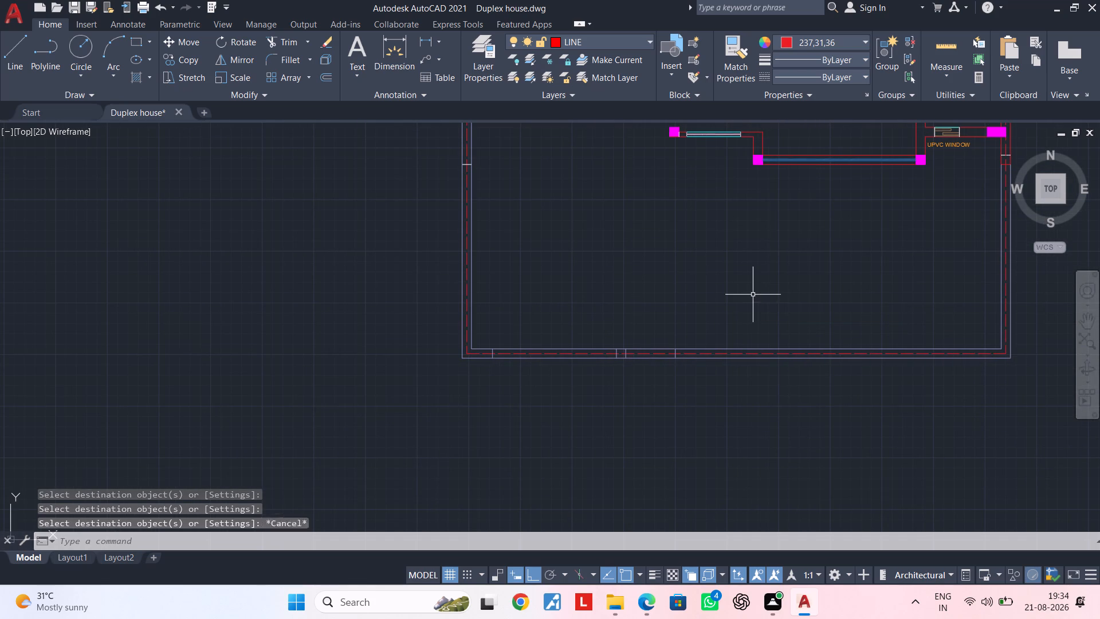
Examine the upper floor's west boundary wall around the magenta column level with the toilet.
middle_click_drag(753, 292, 558, 387)
scroll(646, 338, "down", 1)
middle_click_drag(641, 342, 558, 395)
scroll(435, 330, "up", 2)
middle_click_drag(393, 323, 649, 373)
middle_click_drag(561, 336, 600, 321)
scroll(606, 315, "up", 1)
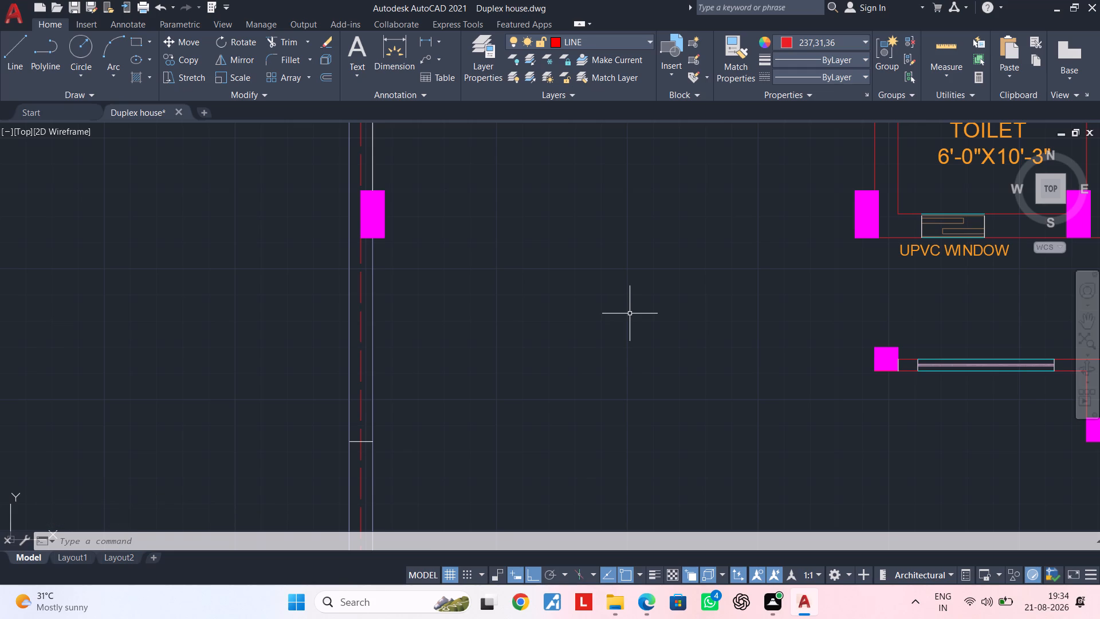
key("Escape")
key("Escape")
key("Escape")
Trim the centreline and inner wall line out of the 10' opening in the front boundary wall.
scroll(592, 374, "down", 1)
middle_click_drag(610, 370, 607, 197)
middle_click_drag(603, 370, 601, 183)
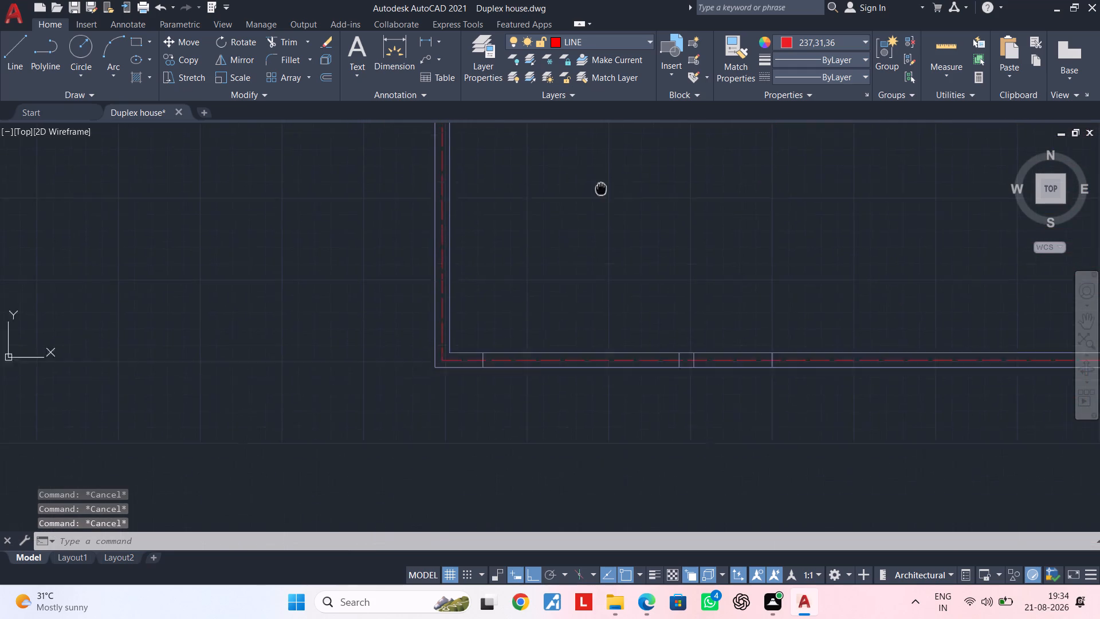
middle_click_drag(601, 183, 601, 159)
middle_click_drag(660, 302, 642, 246)
scroll(579, 263, "up", 1)
middle_click_drag(591, 289, 509, 275)
key("Escape")
key("Escape")
key("t")
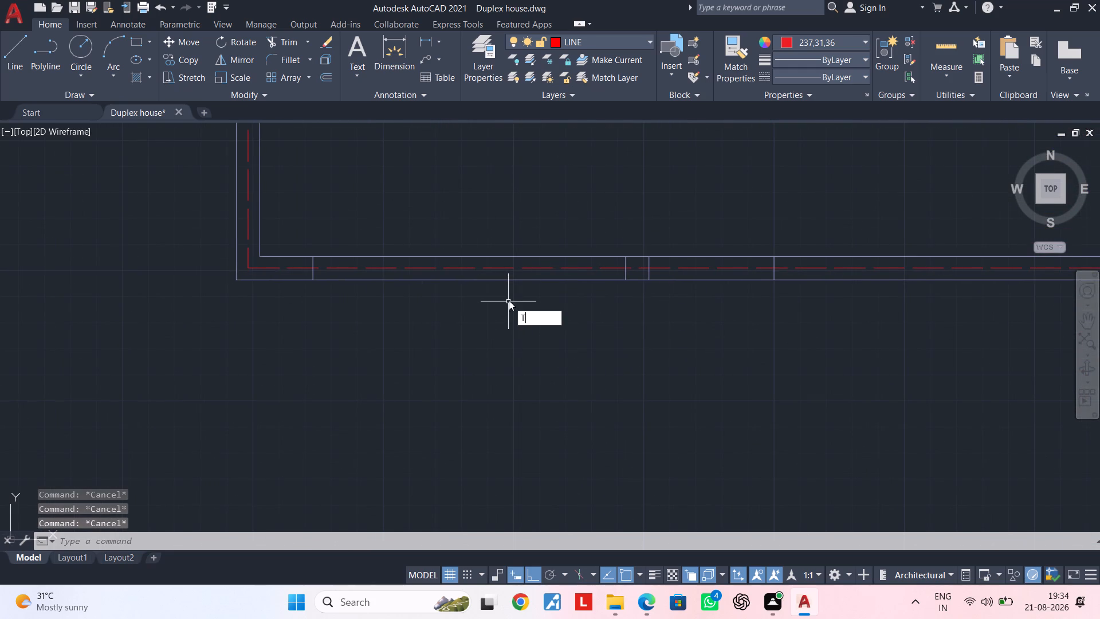
key("r")
key("space")
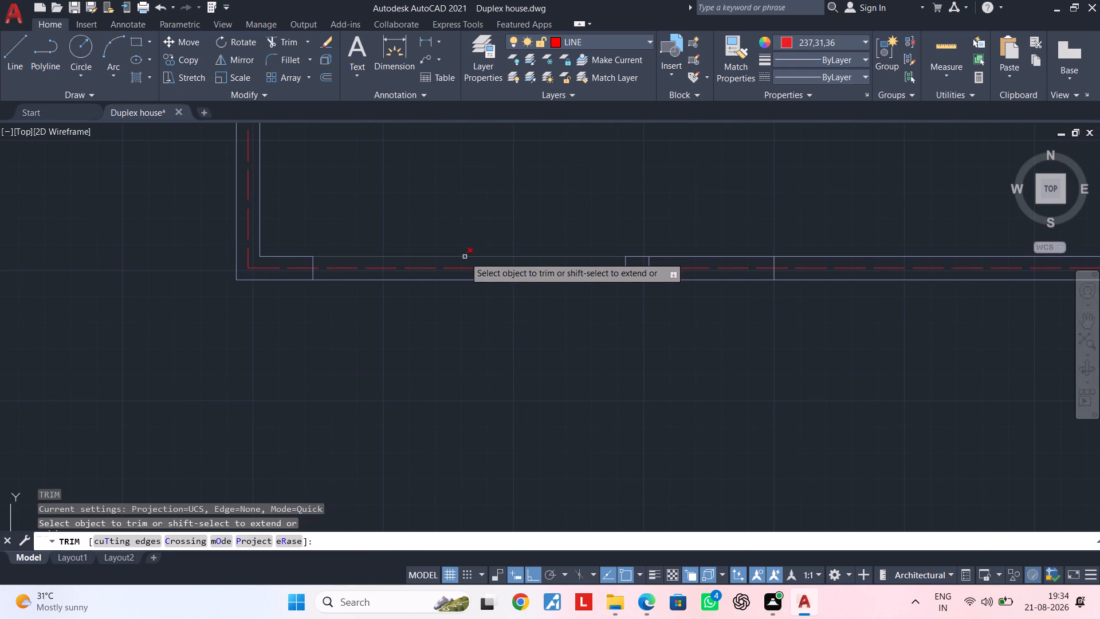
left_click(459, 268)
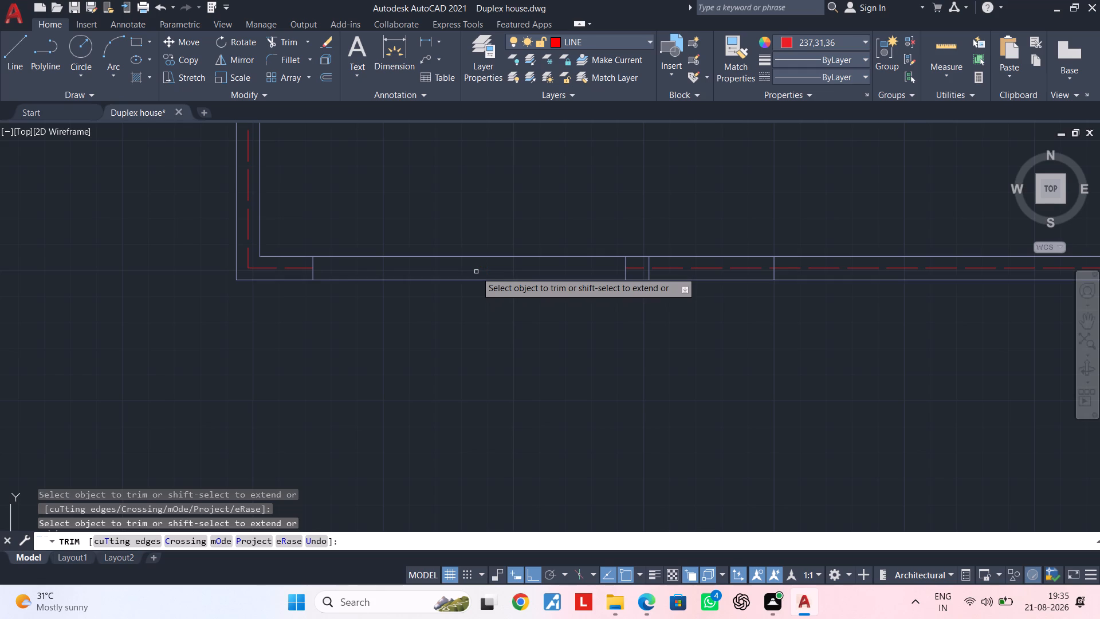
left_click(472, 256)
Trim the centreline and inner wall line out of the front wall's 4' opening, and the centreline inside the 9" pier.
middle_click_drag(535, 263, 410, 262)
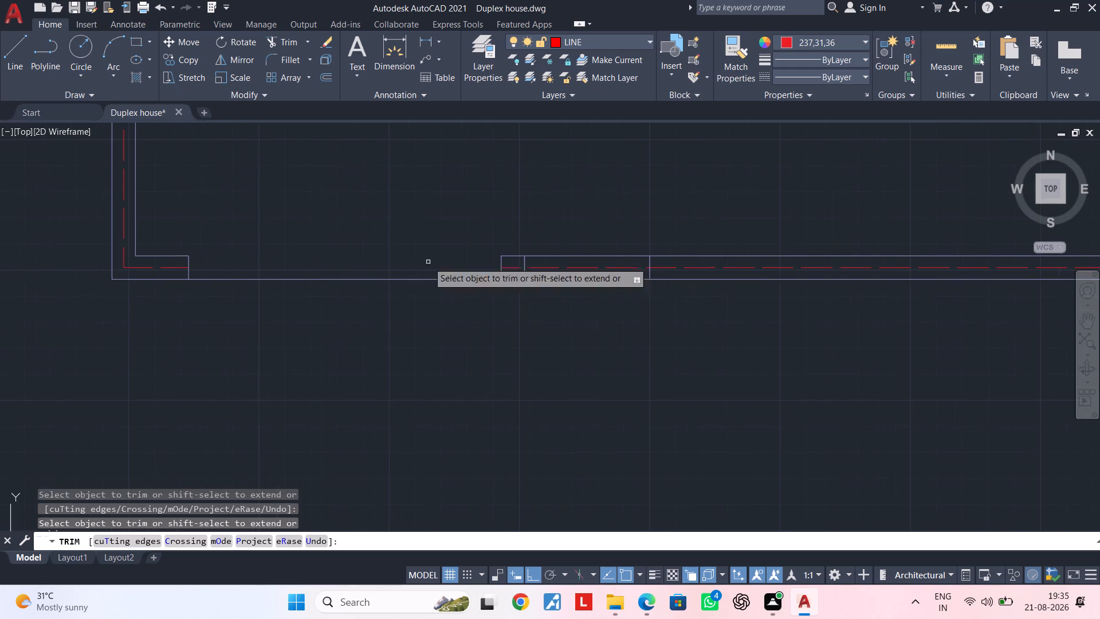
left_click(556, 266)
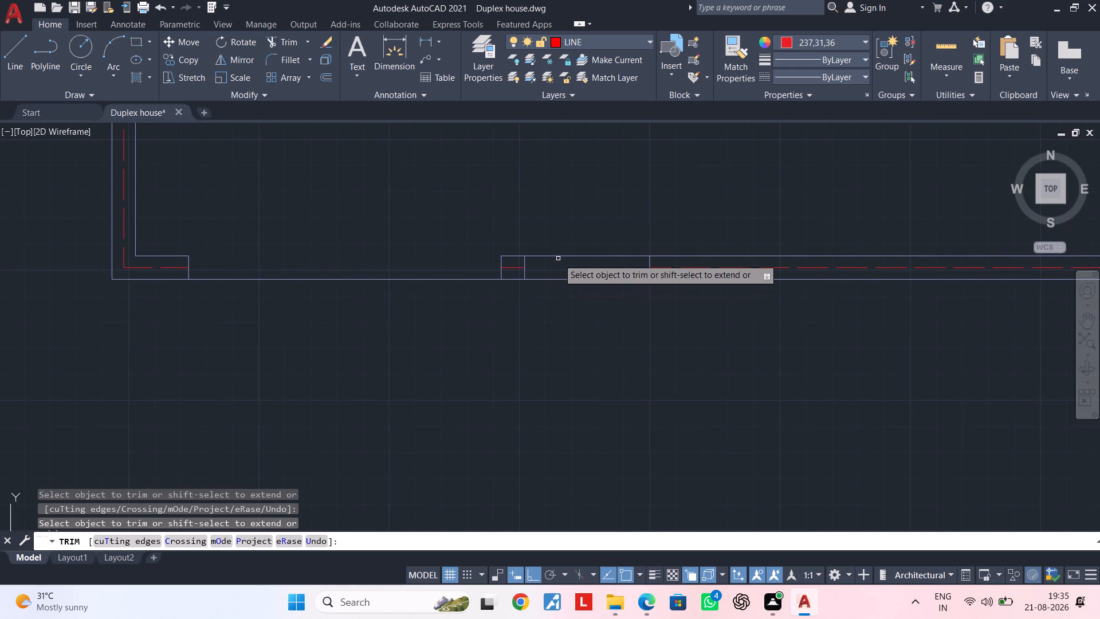
left_click(558, 255)
left_click(516, 266)
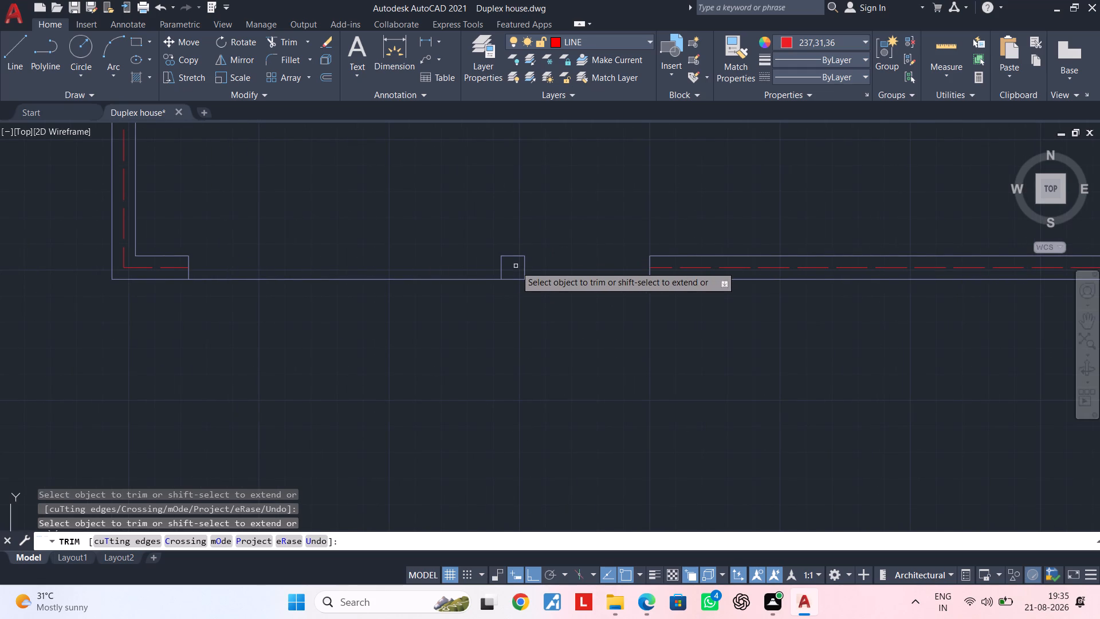
key("Escape")
key("Escape")
Draw a line across the 4' opening from the pier to the far jamb, between the wall's centreline and inner face.
middle_click_drag(606, 299, 573, 311)
key("l")
key("space")
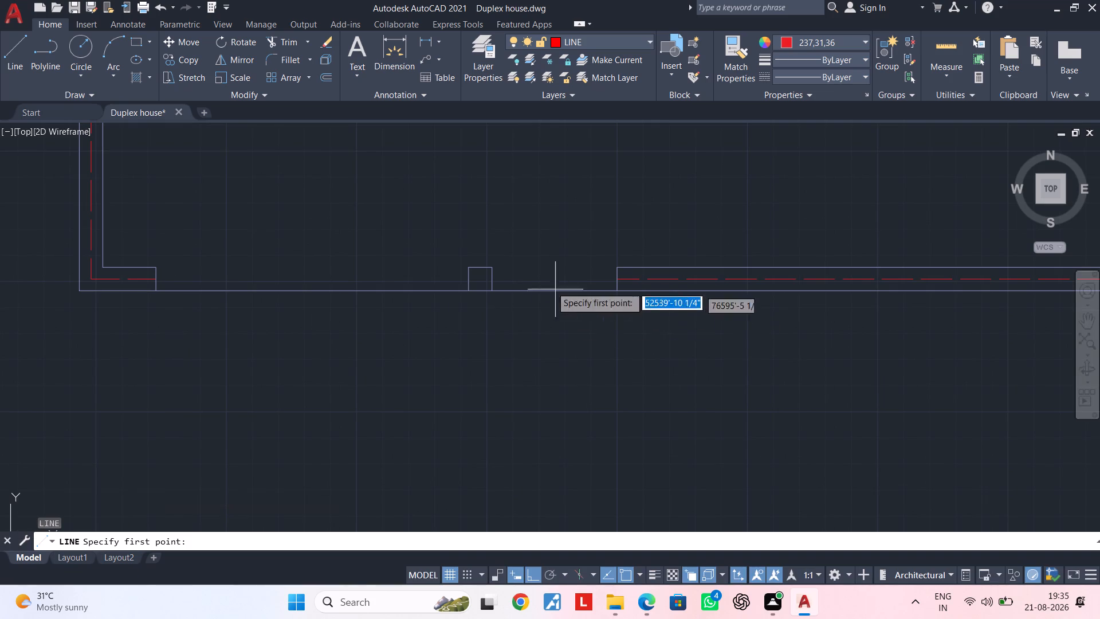
scroll(512, 276, "up", 2)
left_click(457, 283)
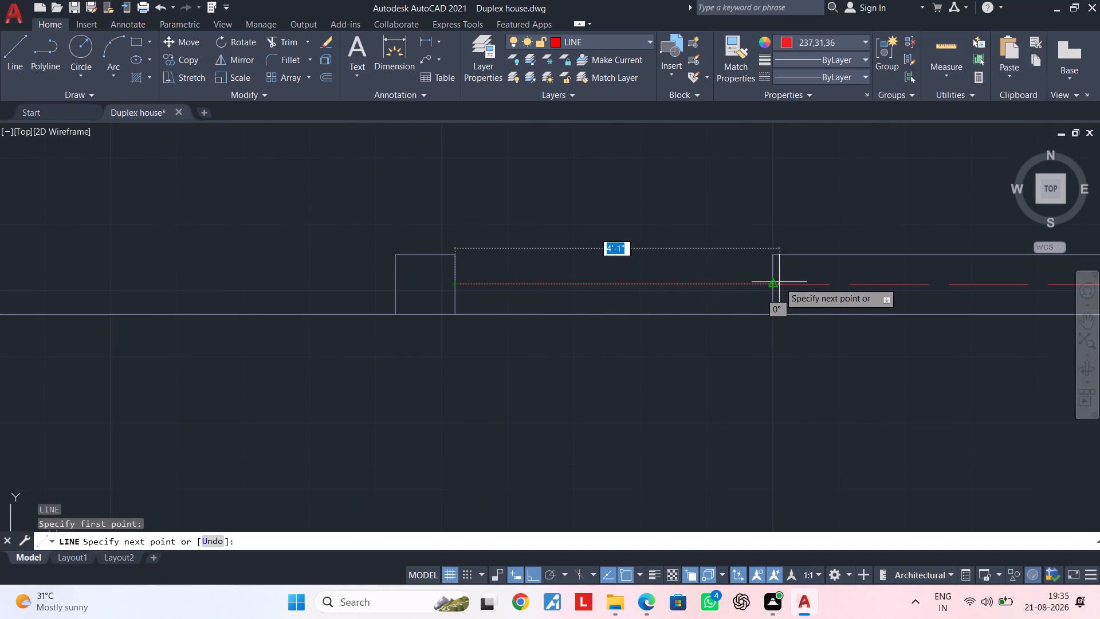
key("Escape")
key("space")
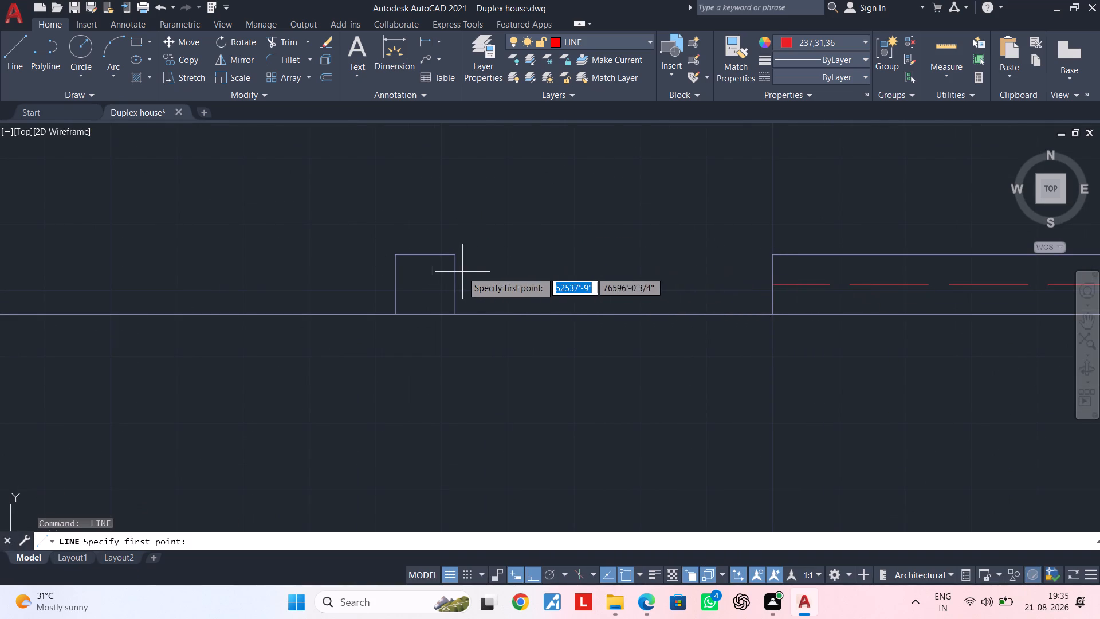
left_click(459, 271)
left_click(773, 273)
key("Escape")
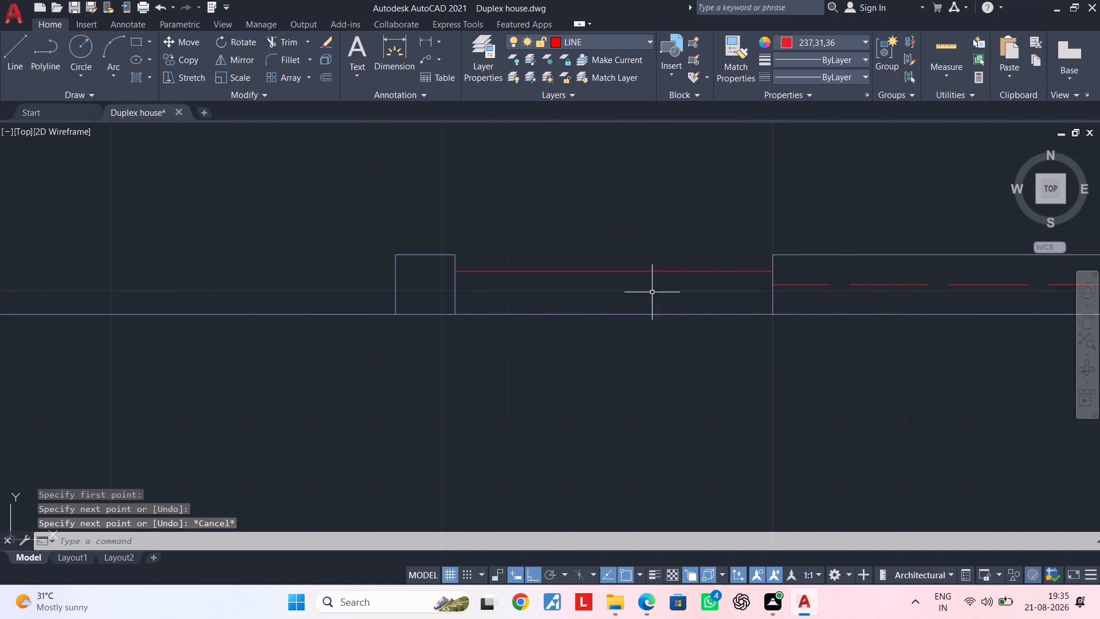
Draw a line across the 10' opening from the west jamb to the pier, slightly inside the wall's centreline.
middle_click_drag(672, 292, 1056, 292)
middle_click_drag(635, 280, 987, 280)
scroll(634, 276, "down", 1)
key("space")
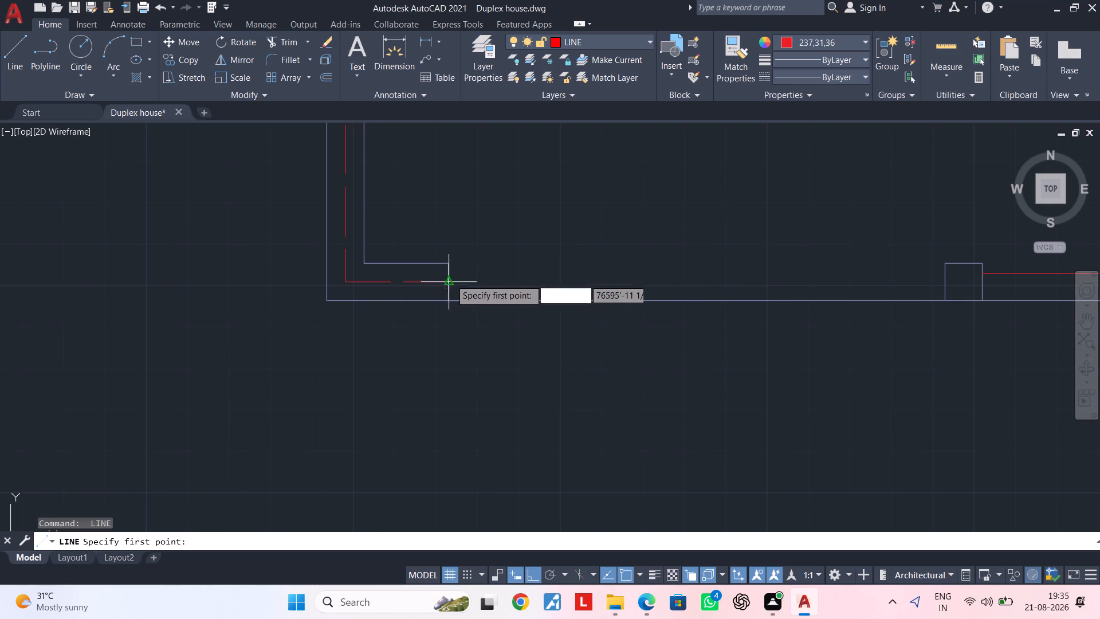
left_click_drag(447, 275, 453, 275)
middle_click_drag(775, 271, 625, 275)
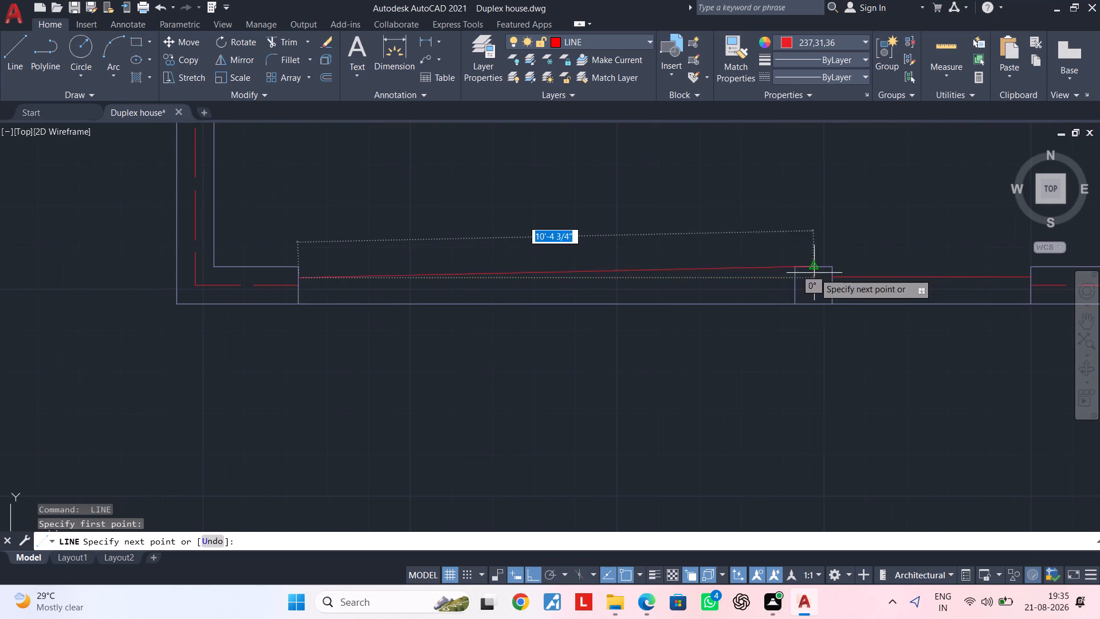
left_click(792, 279)
key("Escape")
key("Escape")
middle_click_drag(661, 289, 630, 293)
key("Escape")
key("Escape")
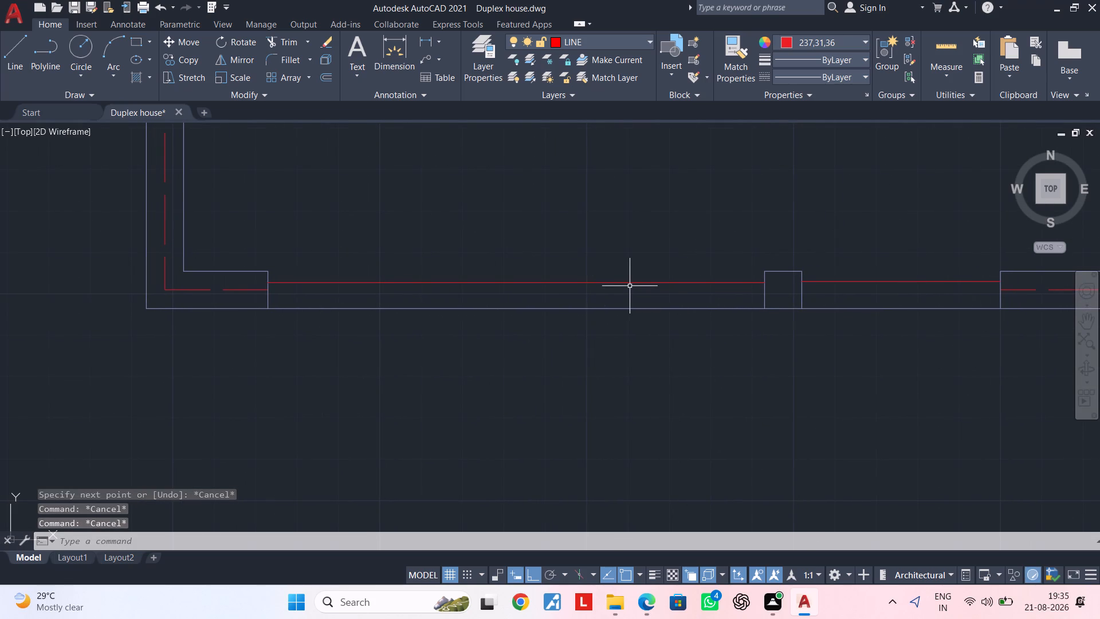
Match the front boundary wall's outer line properties onto the two new lines across the 10' and 4' openings.
key("m")
key("a")
key("space")
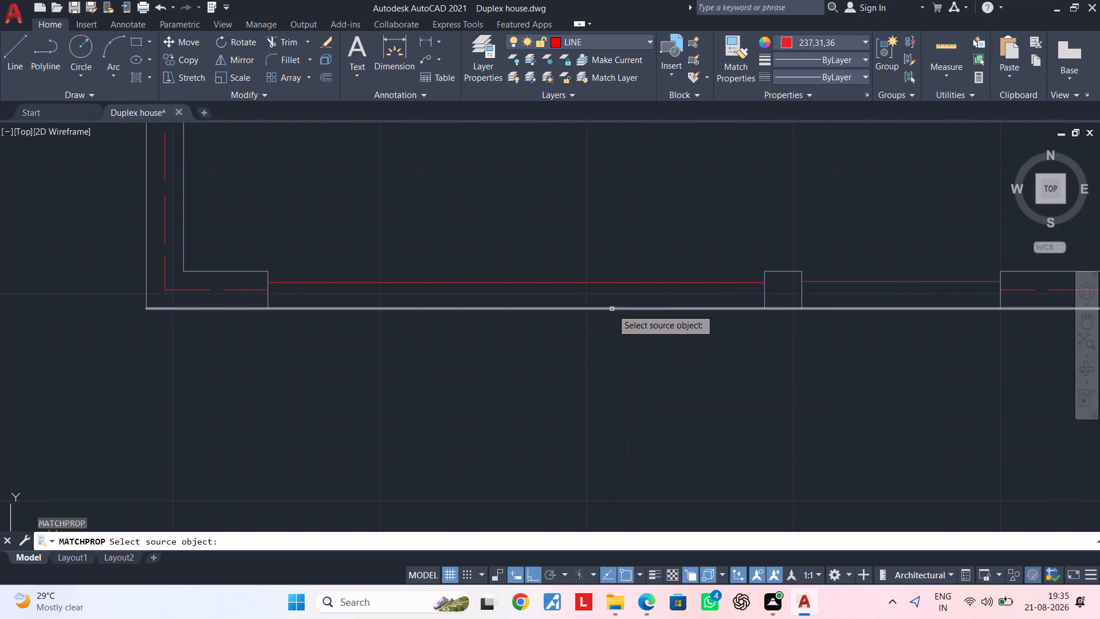
left_click(612, 309)
left_click(619, 283)
middle_click_drag(706, 292, 575, 296)
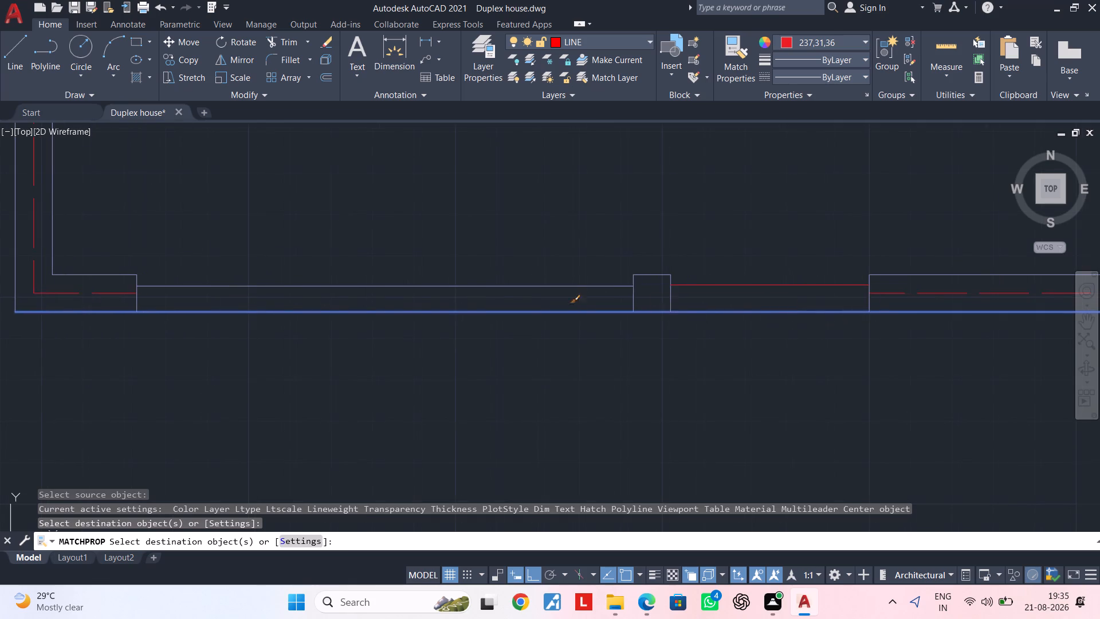
left_click(731, 285)
key("Escape")
key("Escape")
middle_click_drag(716, 293, 664, 302)
key("Escape")
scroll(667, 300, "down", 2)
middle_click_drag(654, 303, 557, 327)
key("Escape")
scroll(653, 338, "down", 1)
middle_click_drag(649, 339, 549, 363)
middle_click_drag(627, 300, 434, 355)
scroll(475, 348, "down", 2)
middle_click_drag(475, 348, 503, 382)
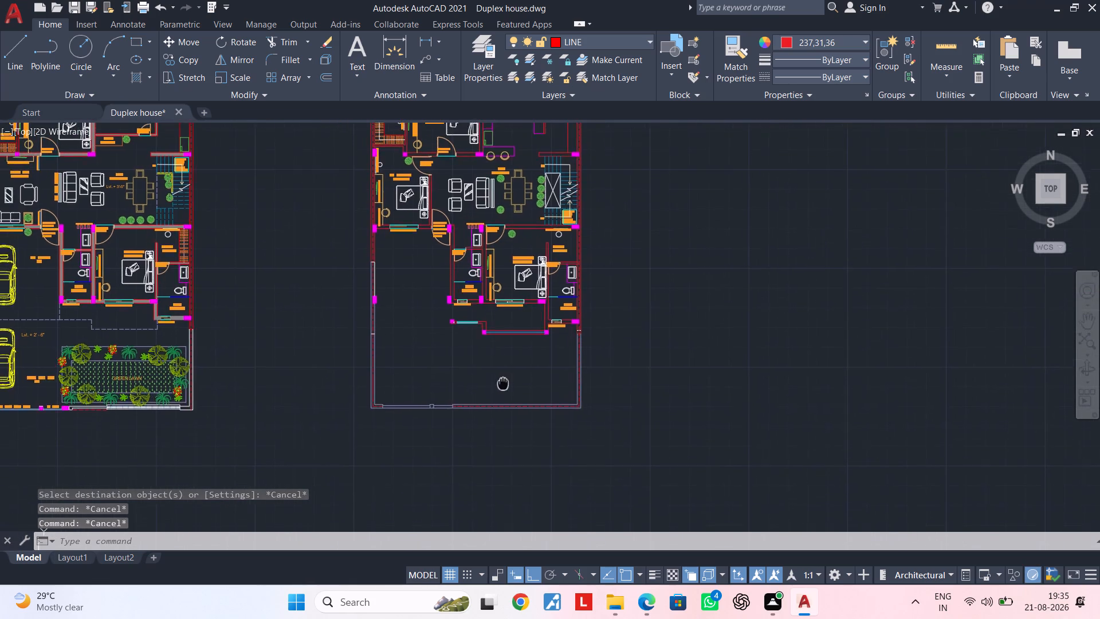
Match the west boundary wall's outer line properties onto its inner line beside the column.
middle_click_drag(503, 382, 503, 384)
scroll(477, 343, "up", 2)
middle_click_drag(473, 344, 626, 381)
key("Escape")
middle_click_drag(467, 344, 575, 362)
middle_click_drag(545, 291, 521, 458)
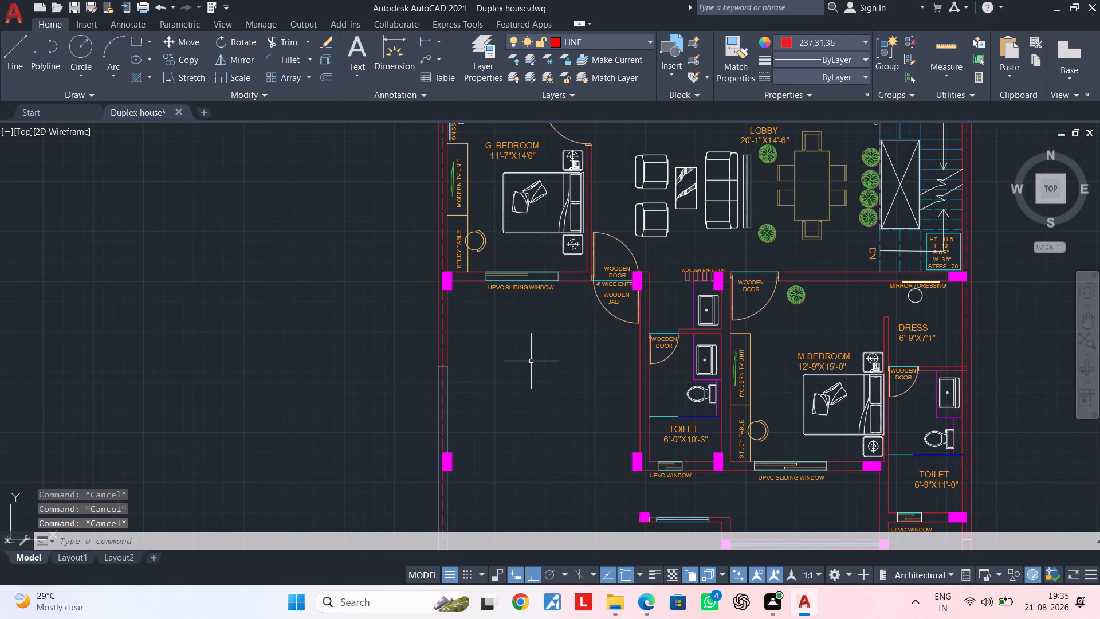
middle_click_drag(490, 373, 566, 325)
scroll(527, 355, "up", 3)
middle_click_drag(563, 353, 587, 295)
key("Escape")
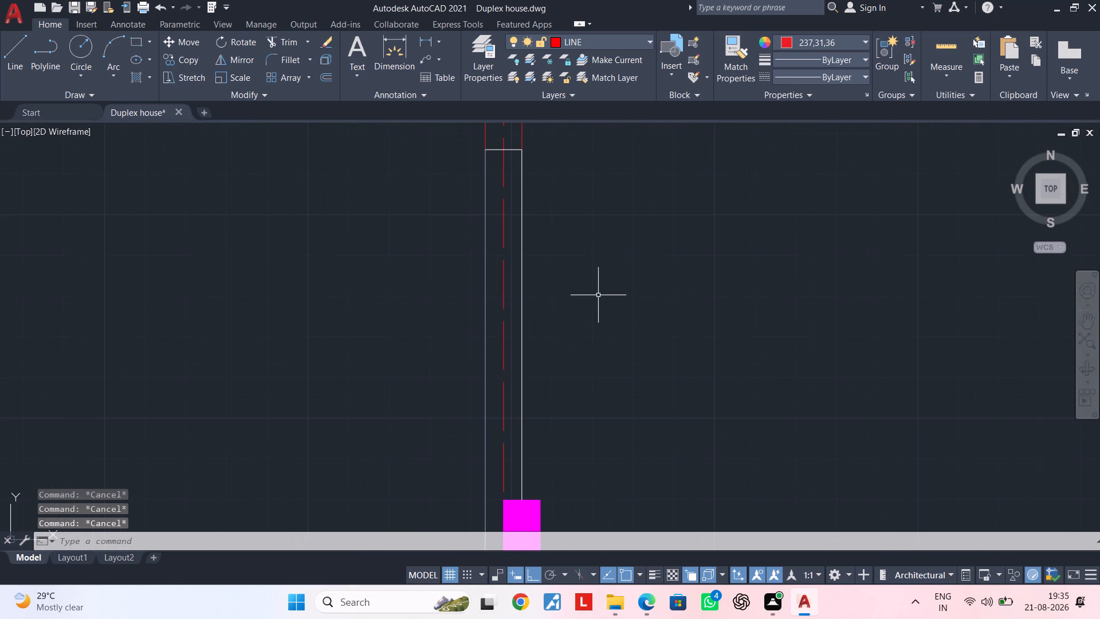
type("MA")
key("space")
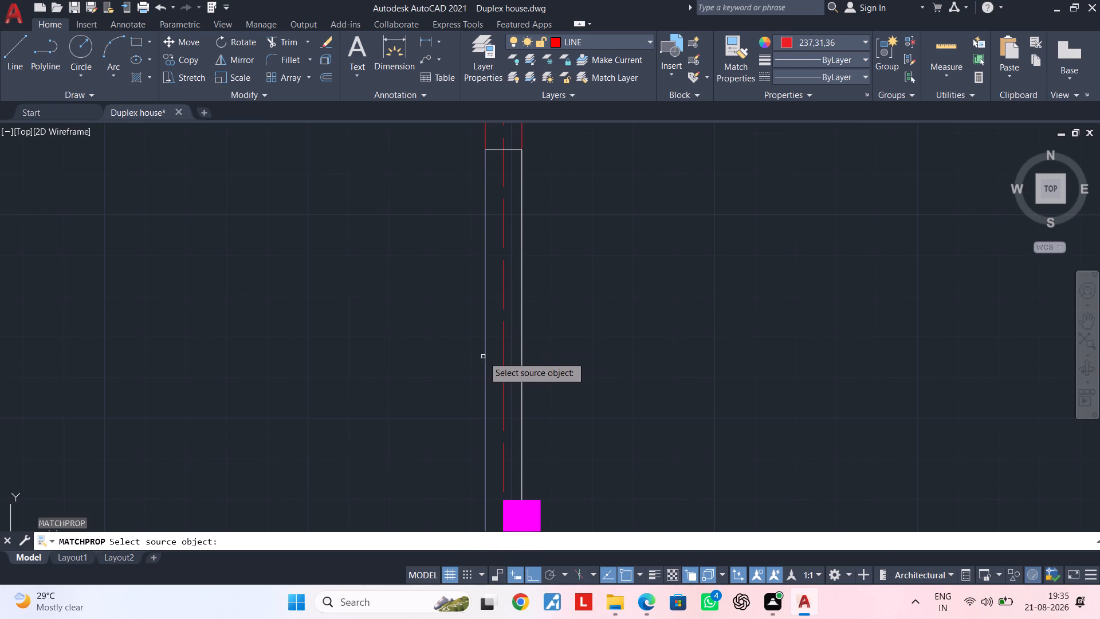
left_click(485, 356)
left_click(521, 347)
middle_click_drag(636, 341, 666, 207)
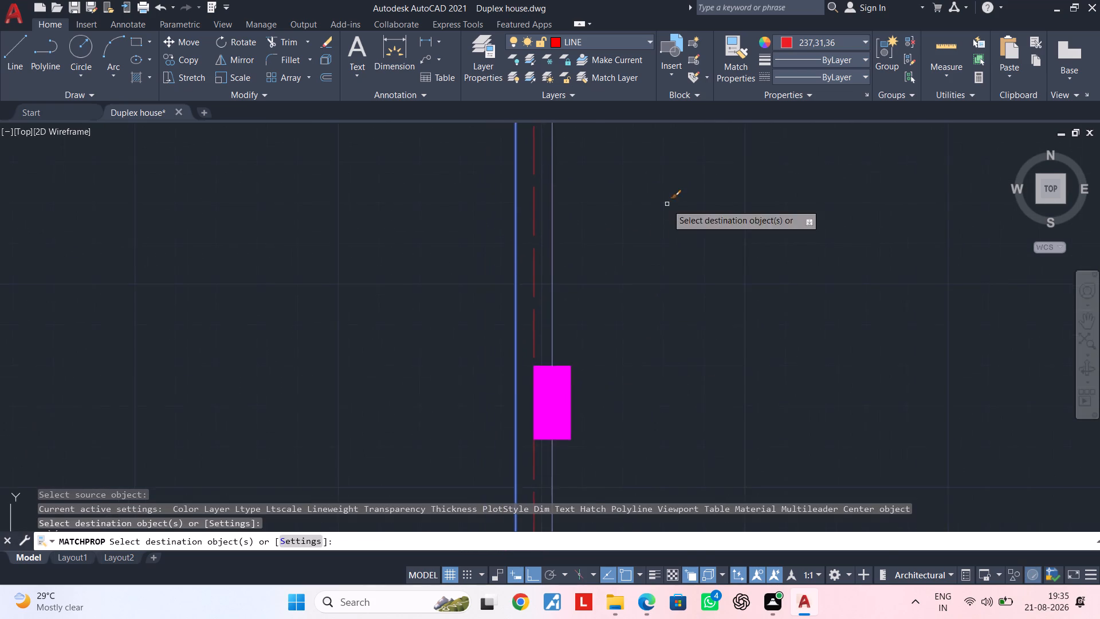
scroll(666, 251, "down", 1)
middle_click_drag(664, 265, 584, 345)
scroll(604, 318, "down", 1)
middle_click_drag(604, 318, 597, 301)
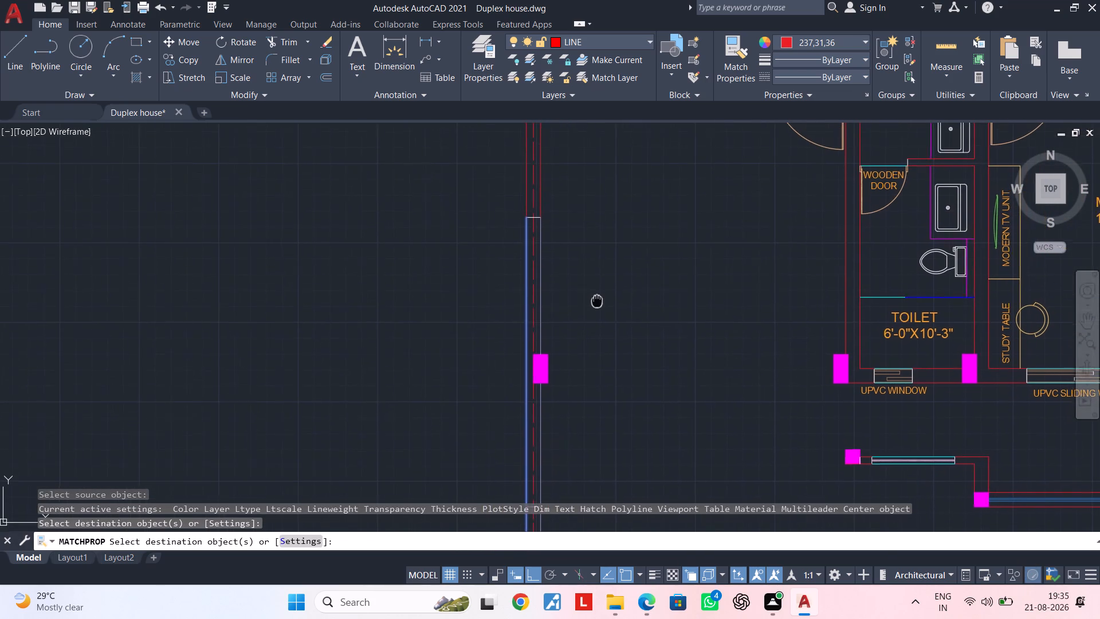
middle_click_drag(597, 301, 596, 302)
key("Escape")
key("Escape")
Match the dashed stair tread line's properties onto the two crossing diagonals of the stairwell rectangle.
middle_click_drag(612, 241, 531, 308)
key("Escape")
key("Escape")
middle_click_drag(577, 297, 521, 355)
key("Escape")
key("Escape")
middle_click_drag(559, 312, 504, 365)
key("Escape")
middle_click_drag(582, 358, 424, 364)
key("Escape")
middle_click_drag(779, 324, 607, 474)
middle_click_drag(665, 343, 632, 386)
scroll(727, 344, "up", 2)
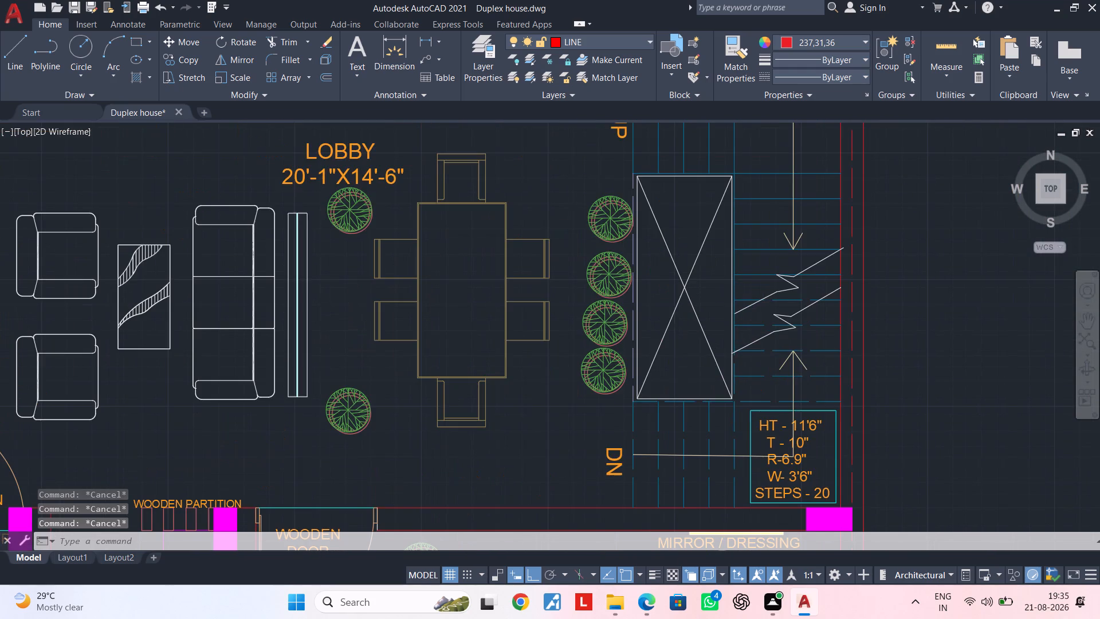
key("m")
key("a")
key("space")
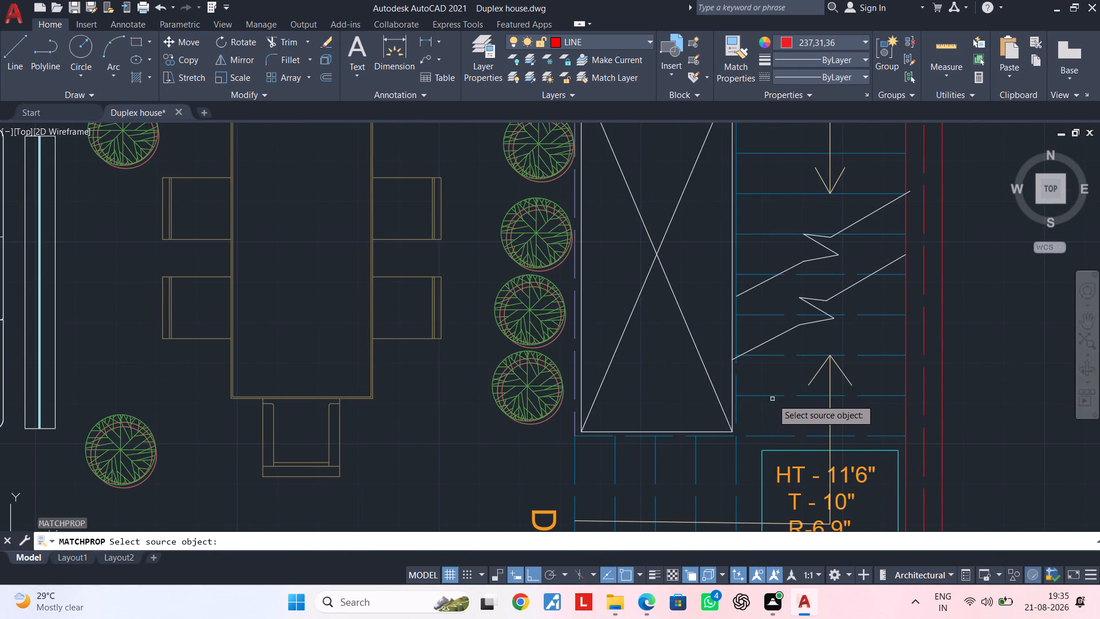
left_click(772, 395)
left_click(713, 388)
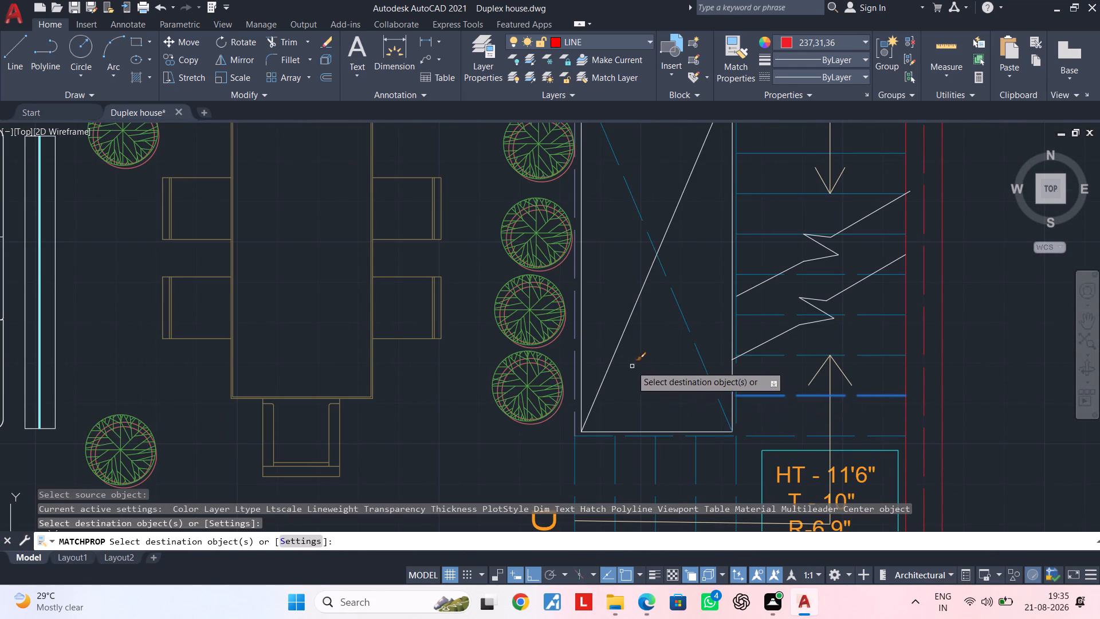
left_click(615, 355)
key("Escape")
key("Escape")
Change the colour of the stairwell rectangle around the crossing diagonals to light yellow.
scroll(706, 363, "down", 1)
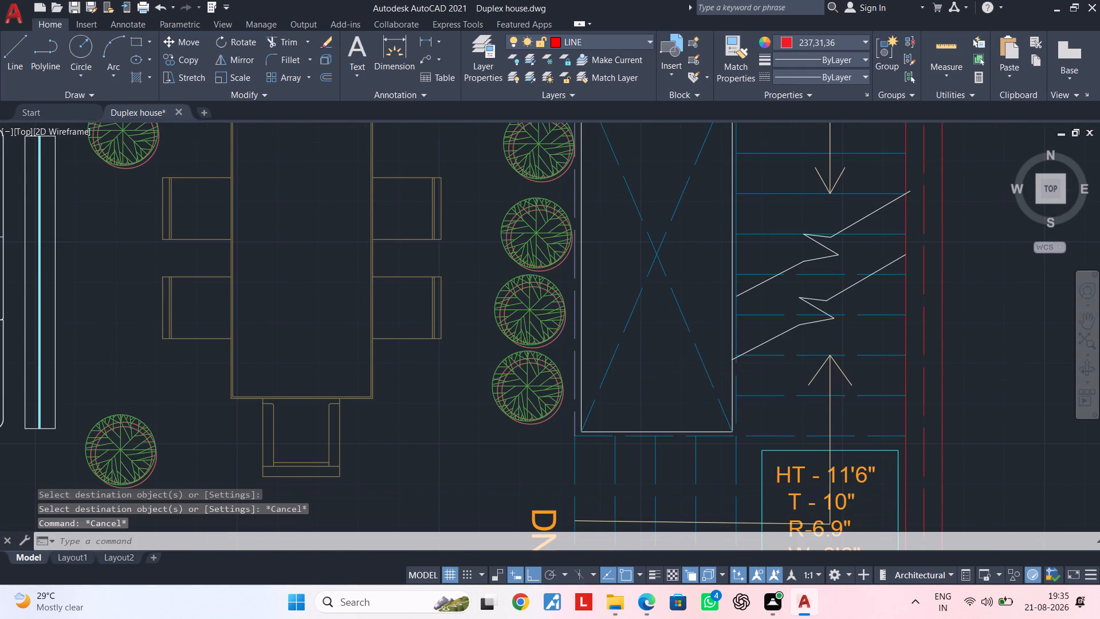
scroll(706, 363, "down", 1)
middle_click_drag(708, 365, 695, 378)
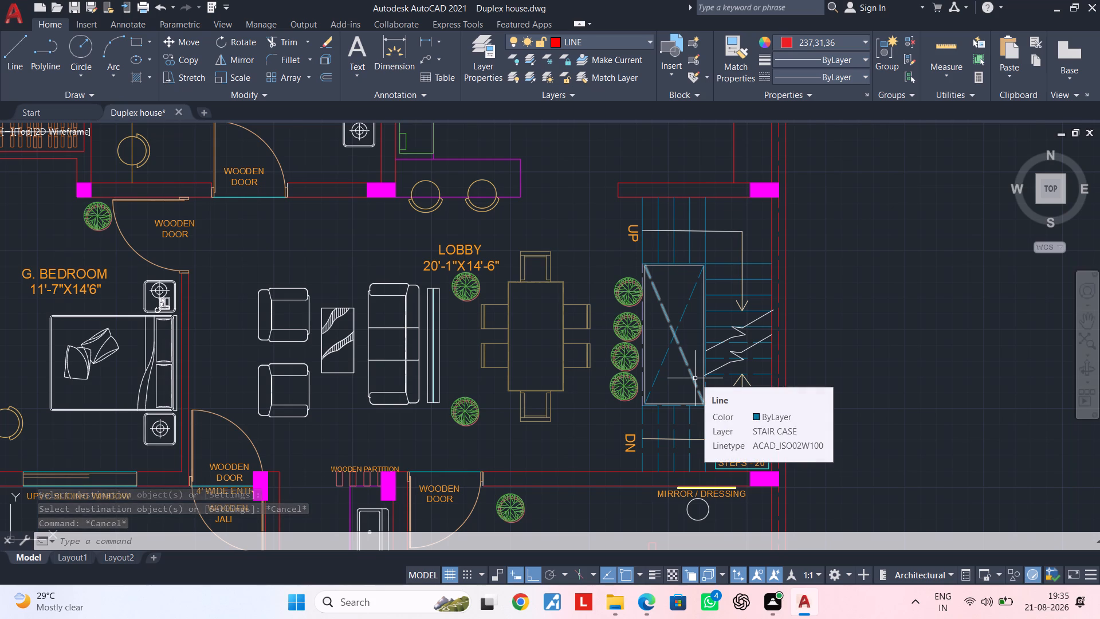
key("Escape")
key("Escape")
scroll(696, 276, "up", 3)
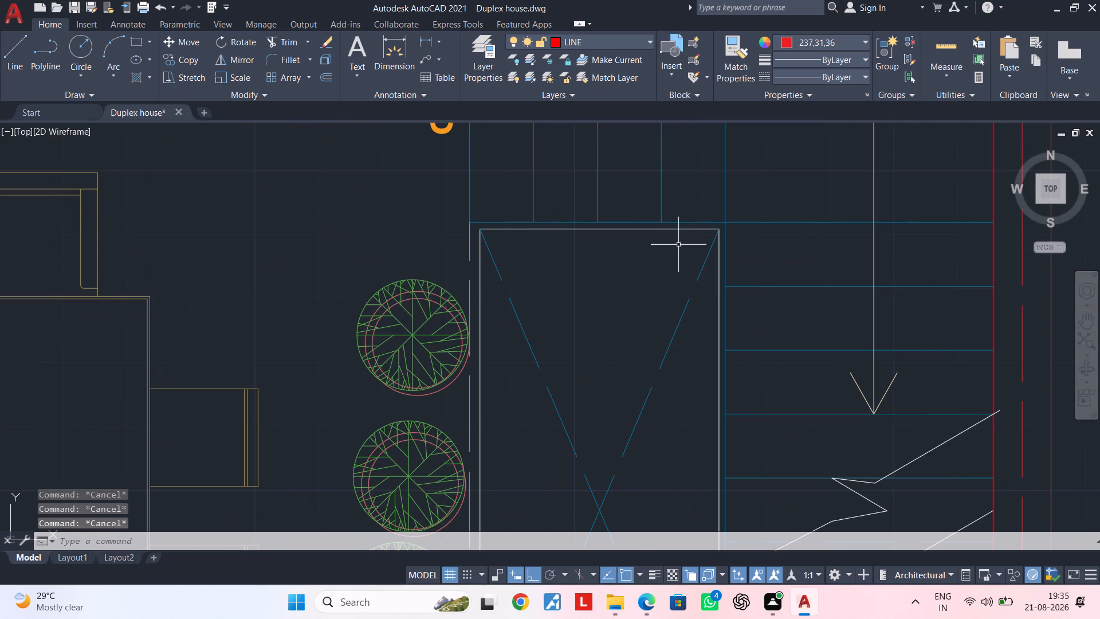
left_click(675, 230)
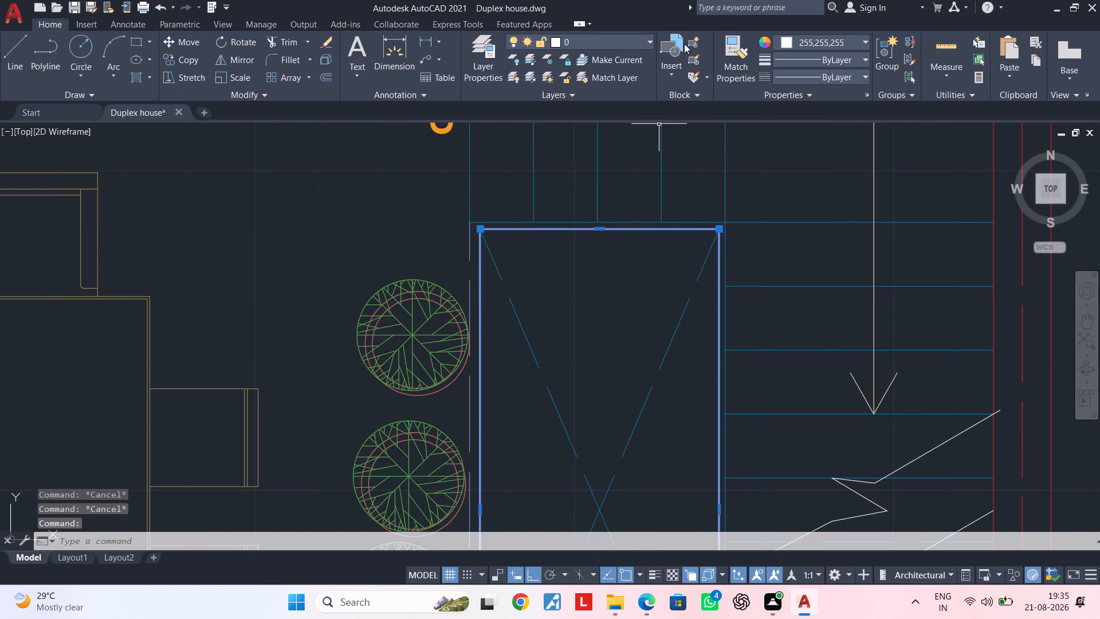
left_click(796, 41)
left_click(796, 136)
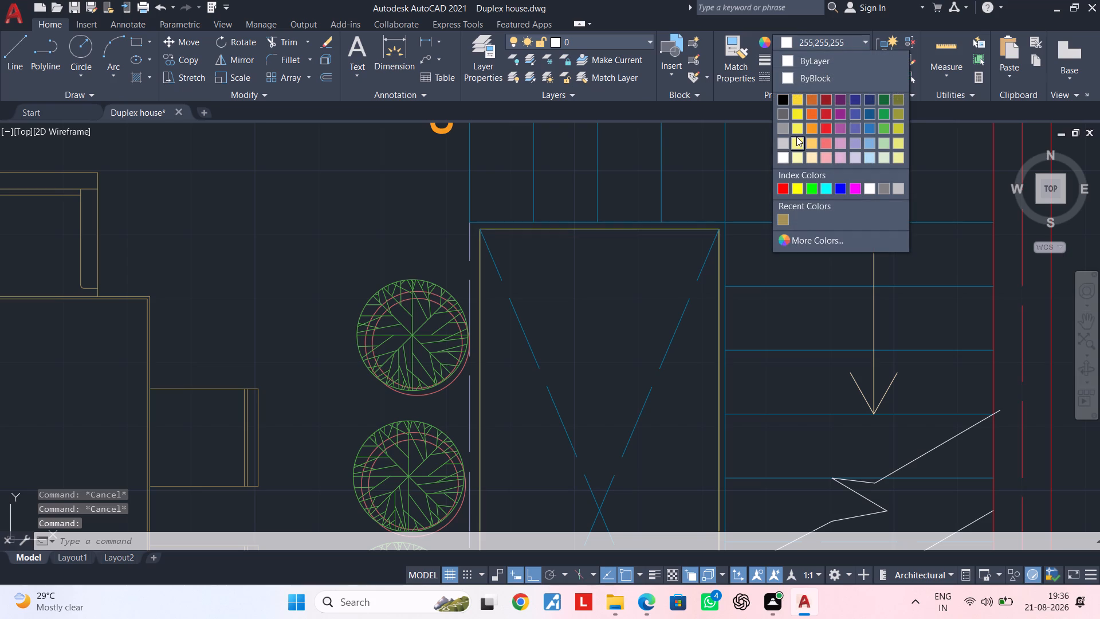
key("Escape")
Start a solid hatch in colour 8 and fill the G. Bedroom's south wall on both sides of the UPVC sliding window.
scroll(733, 243, "down", 3)
middle_click_drag(698, 261, 801, 221)
key("Escape")
middle_click_drag(710, 248, 784, 212)
key("Escape")
middle_click_drag(735, 313, 771, 220)
key("Escape")
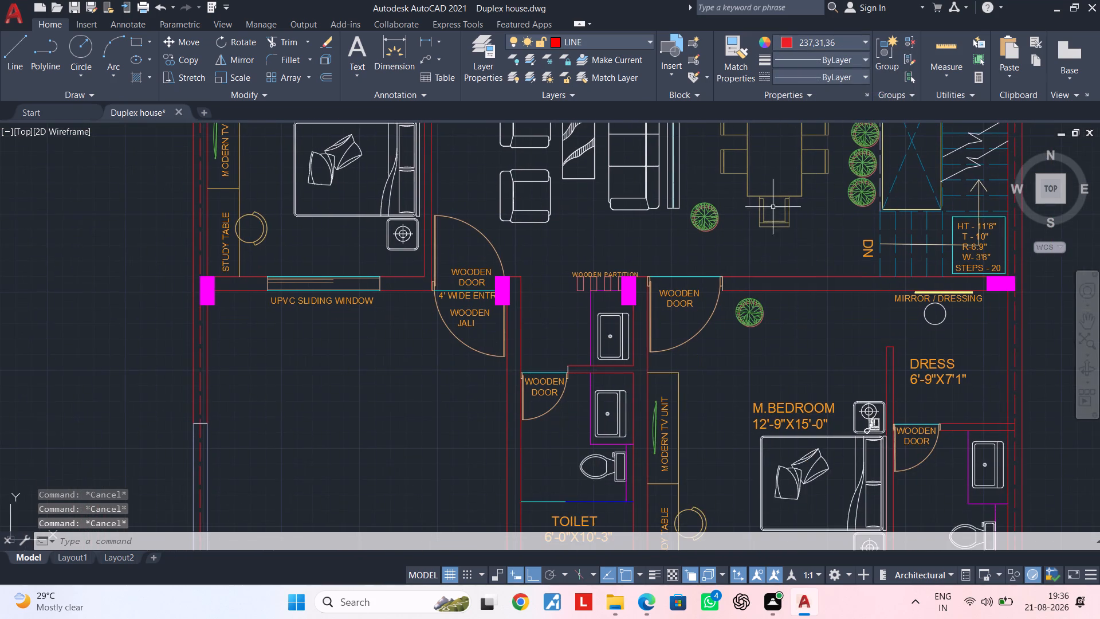
middle_click_drag(781, 304, 665, 436)
middle_click_drag(607, 372, 669, 301)
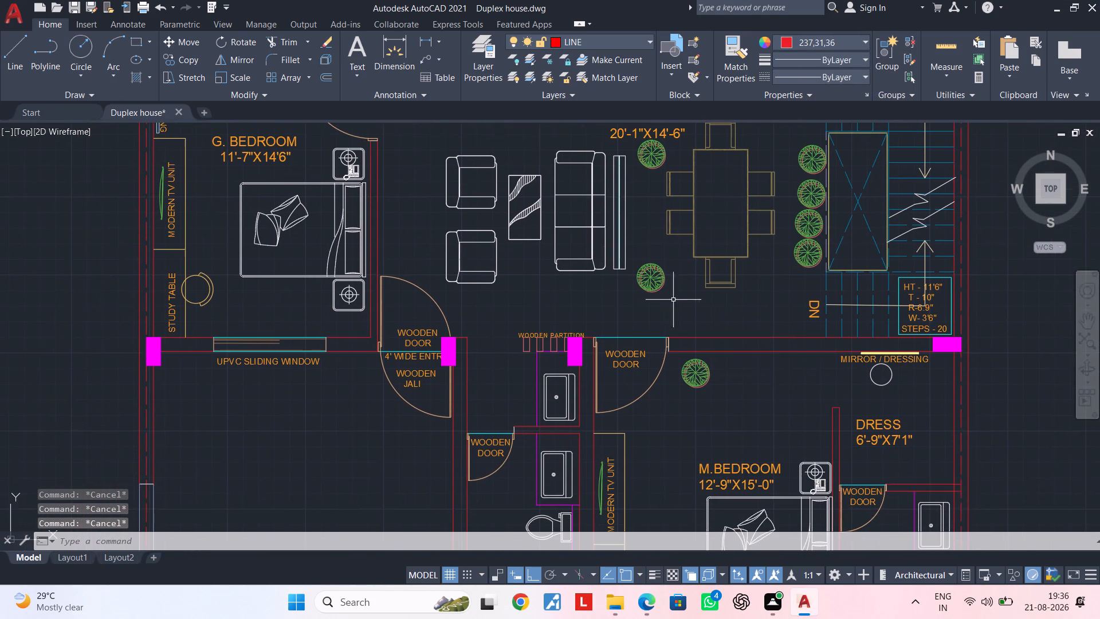
middle_click_drag(798, 400, 745, 332)
middle_click_drag(733, 344, 762, 319)
middle_click_drag(791, 307, 875, 288)
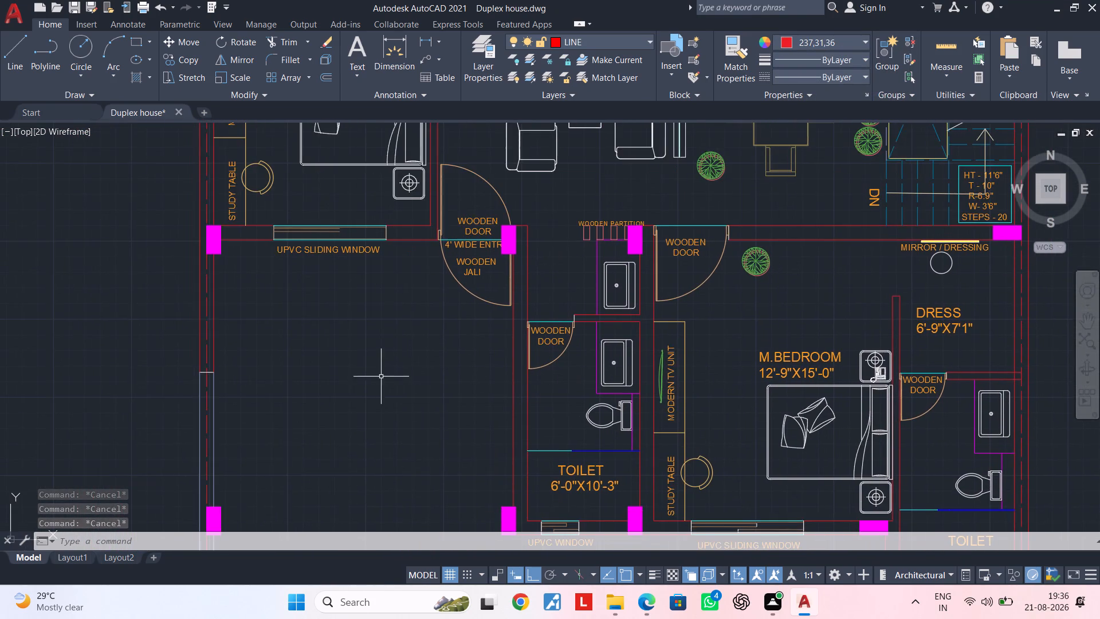
middle_click_drag(382, 377, 457, 363)
key("h")
key("space")
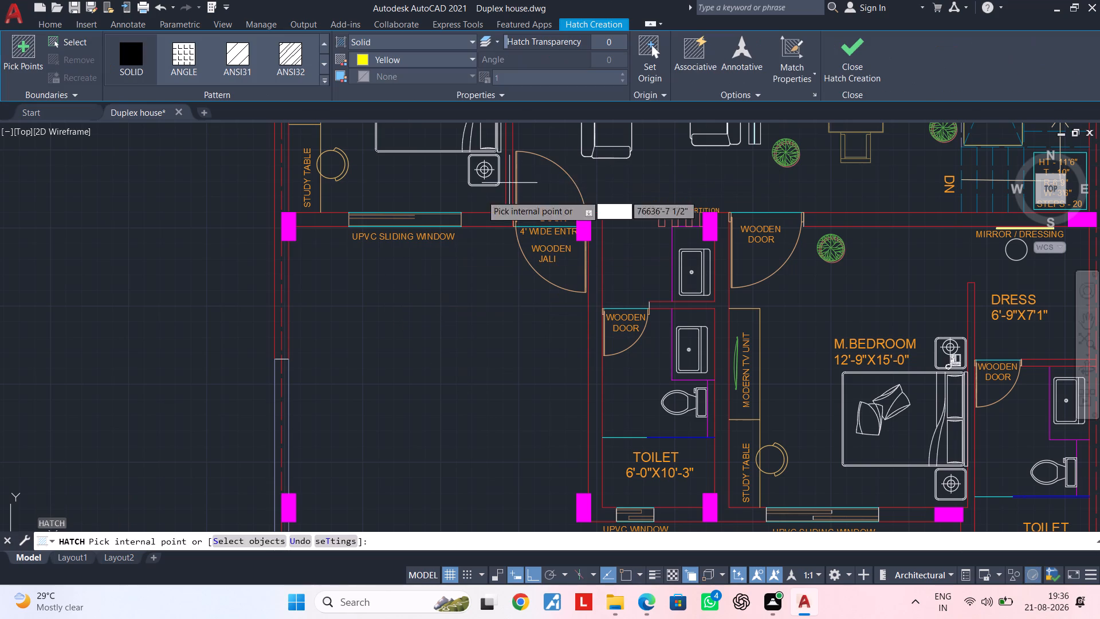
left_click(360, 57)
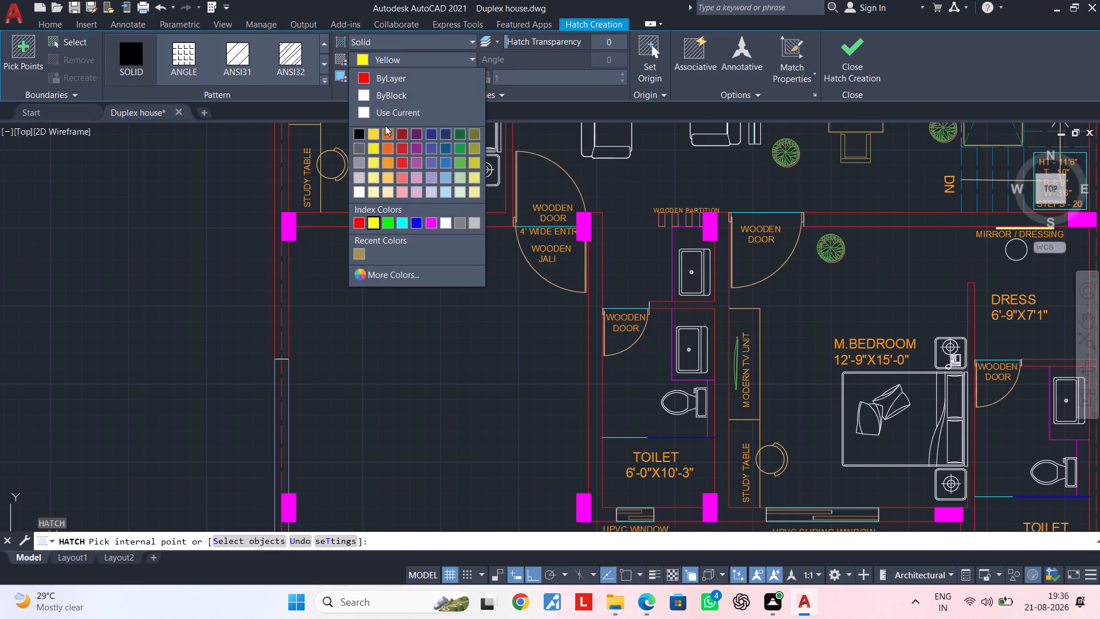
left_click(461, 219)
scroll(334, 221, "up", 2)
scroll(340, 233, "down", 1)
scroll(298, 220, "up", 3)
left_click(264, 221)
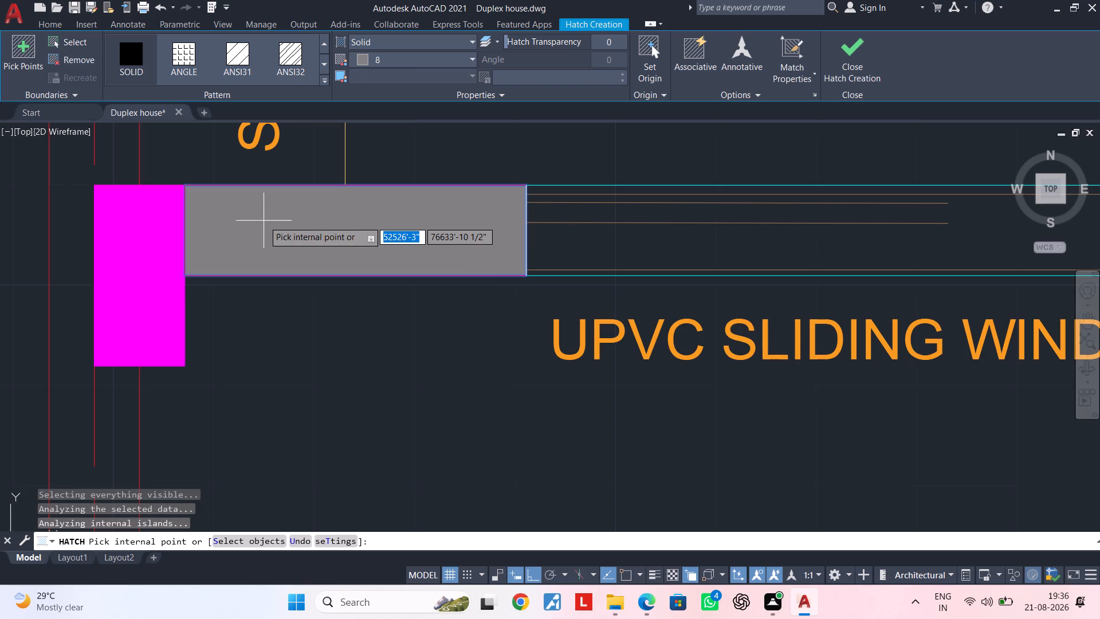
scroll(386, 253, "down", 3)
middle_click_drag(388, 253, 223, 251)
scroll(465, 256, "up", 1)
left_click(472, 248)
Fill the 6'-0"X10'-3" toilet's west wall and the partition beside its wooden door, including the connected east wall, with the same hatch.
scroll(474, 248, "down", 2)
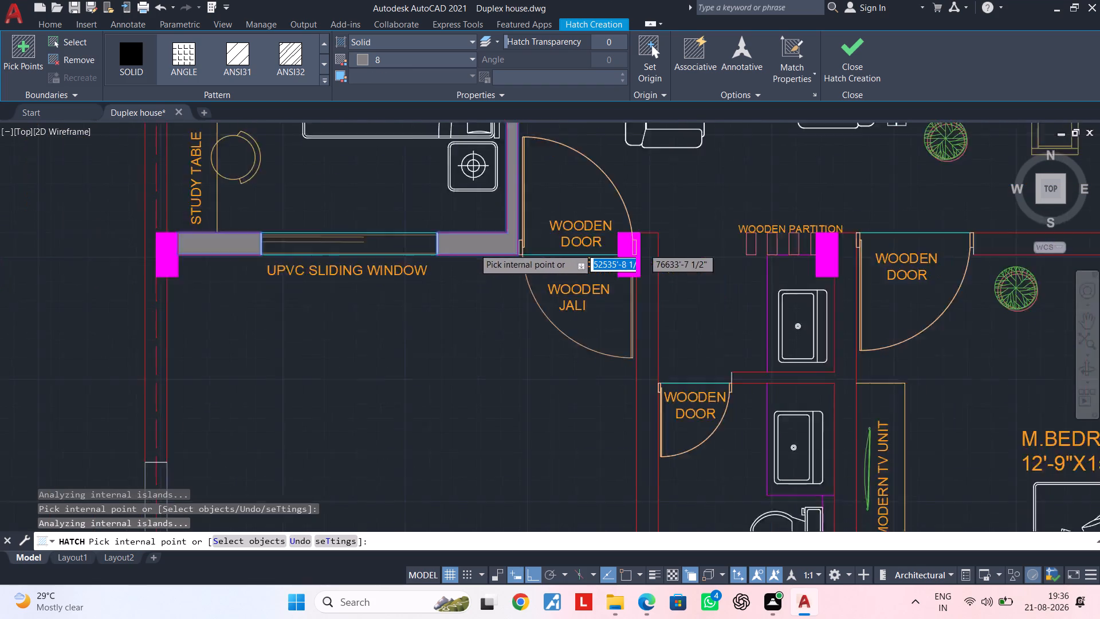
middle_click_drag(474, 248, 285, 327)
middle_click_drag(451, 339, 487, 195)
scroll(426, 279, "up", 1)
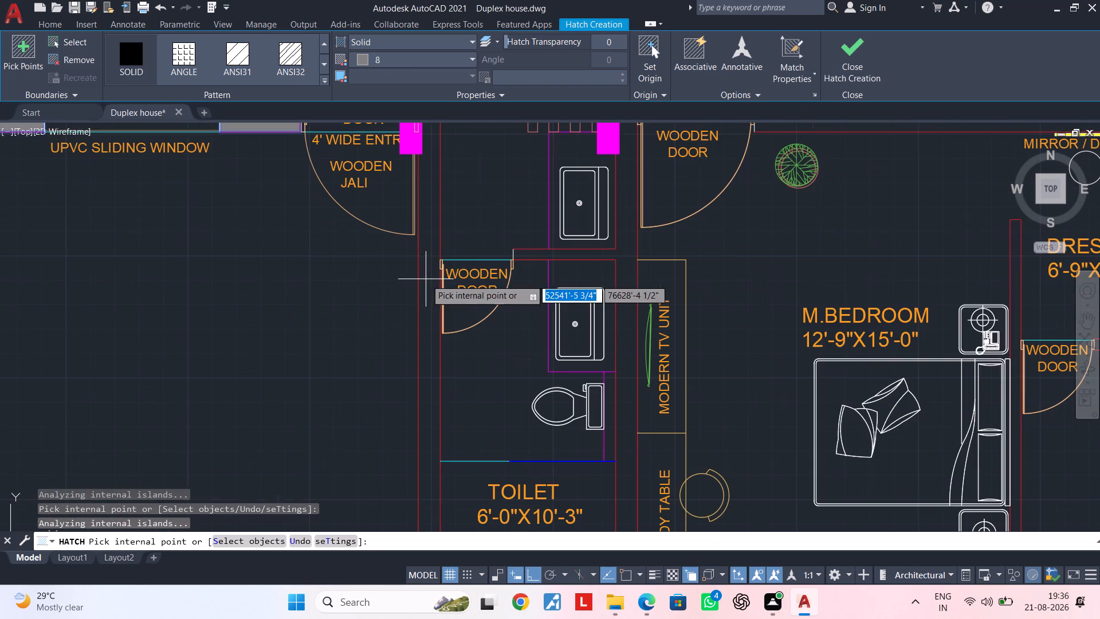
left_click(427, 279)
scroll(544, 255, "up", 3)
left_click(544, 255)
Fill the wall between the lobby and the M.Bedroom, from the wooden door to the stair-side column.
scroll(563, 253, "down", 3)
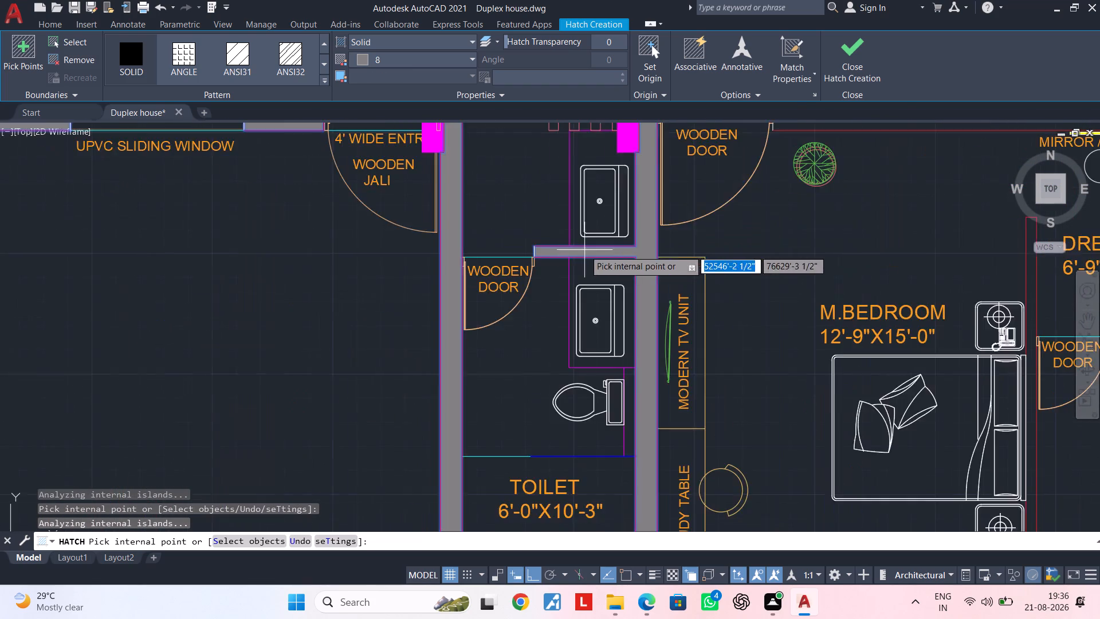
middle_click_drag(585, 250, 406, 168)
scroll(385, 227, "down", 1)
middle_click_drag(390, 237, 314, 329)
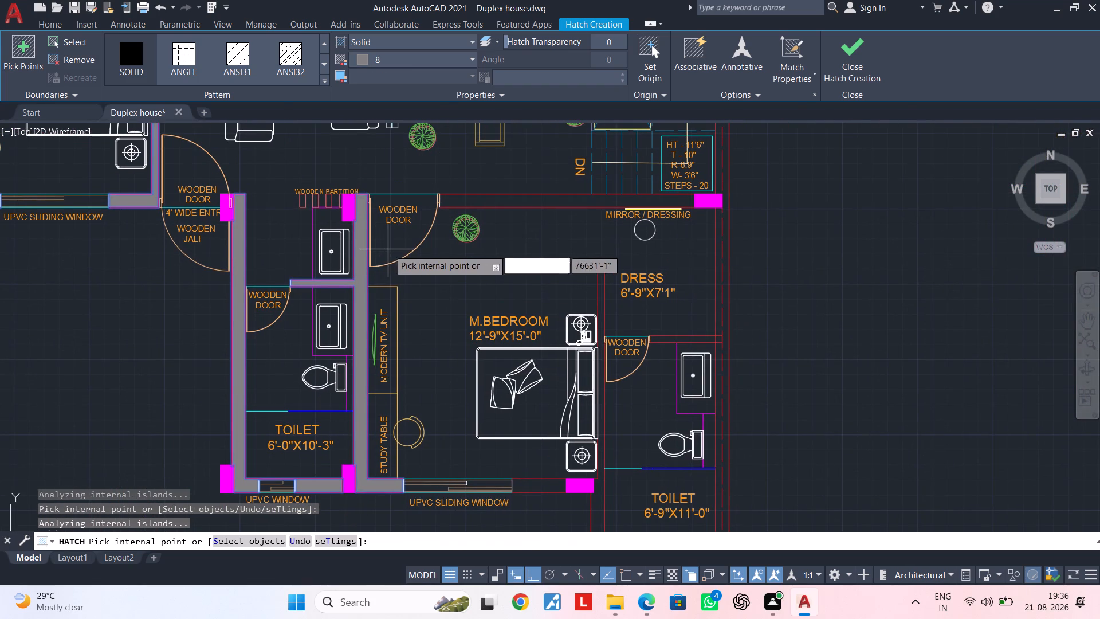
scroll(450, 207, "up", 1)
left_click(469, 197)
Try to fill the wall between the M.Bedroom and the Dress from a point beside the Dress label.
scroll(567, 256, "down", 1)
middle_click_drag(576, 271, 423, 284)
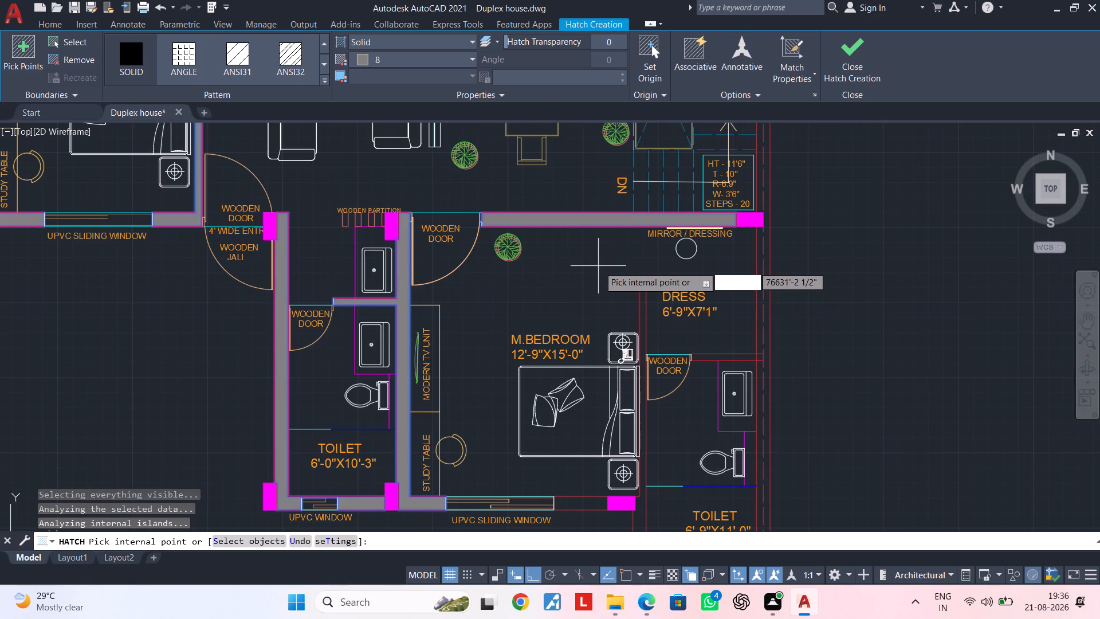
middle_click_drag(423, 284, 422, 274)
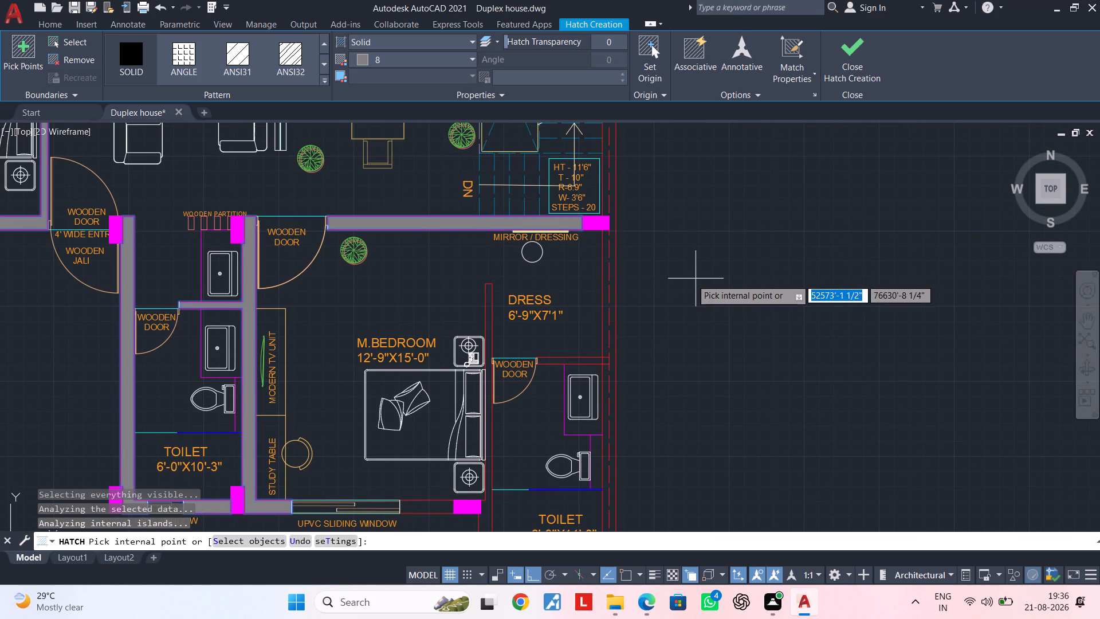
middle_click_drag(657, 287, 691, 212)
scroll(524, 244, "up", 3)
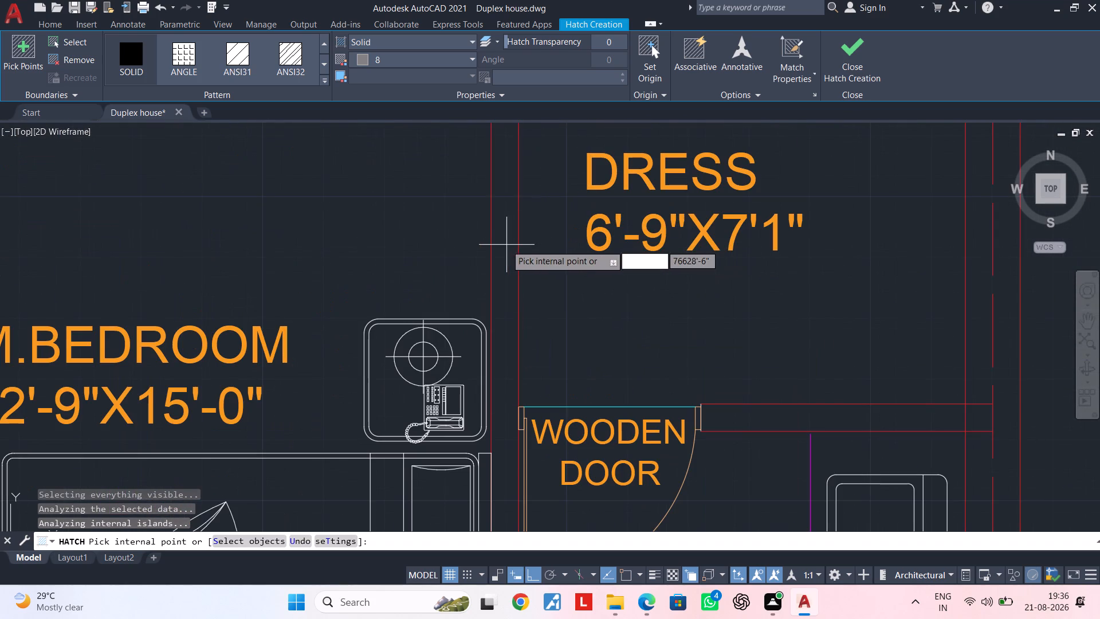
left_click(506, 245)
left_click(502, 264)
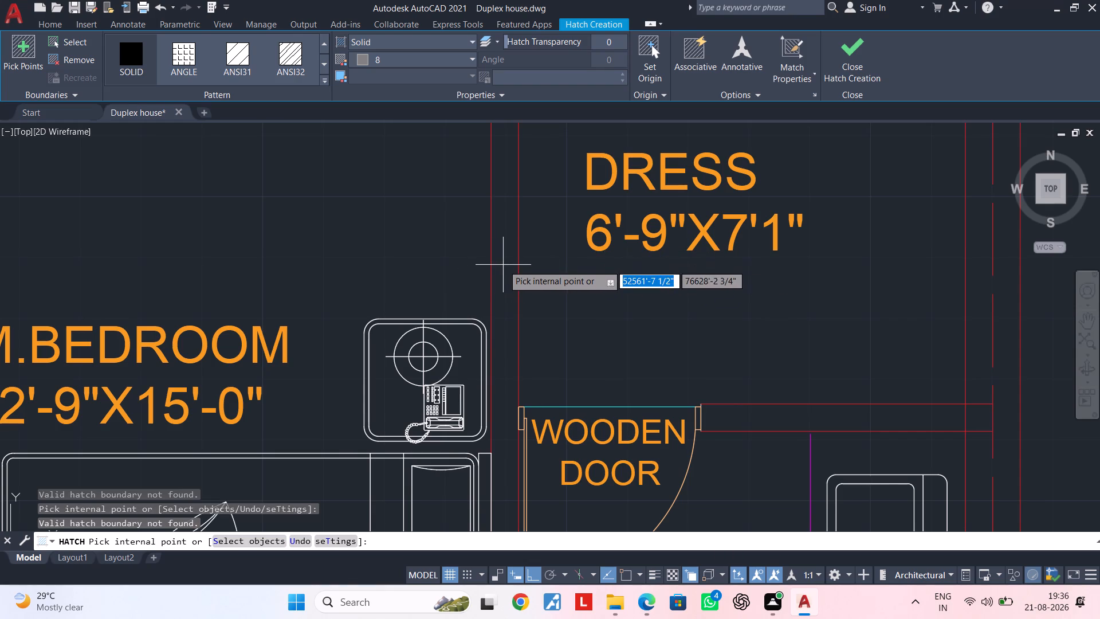
Fill the wall between the Dress and the toilet, beside the toilet's wooden door.
scroll(503, 265, "down", 2)
middle_click_drag(503, 265, 509, 181)
scroll(605, 247, "up", 2)
left_click(637, 236)
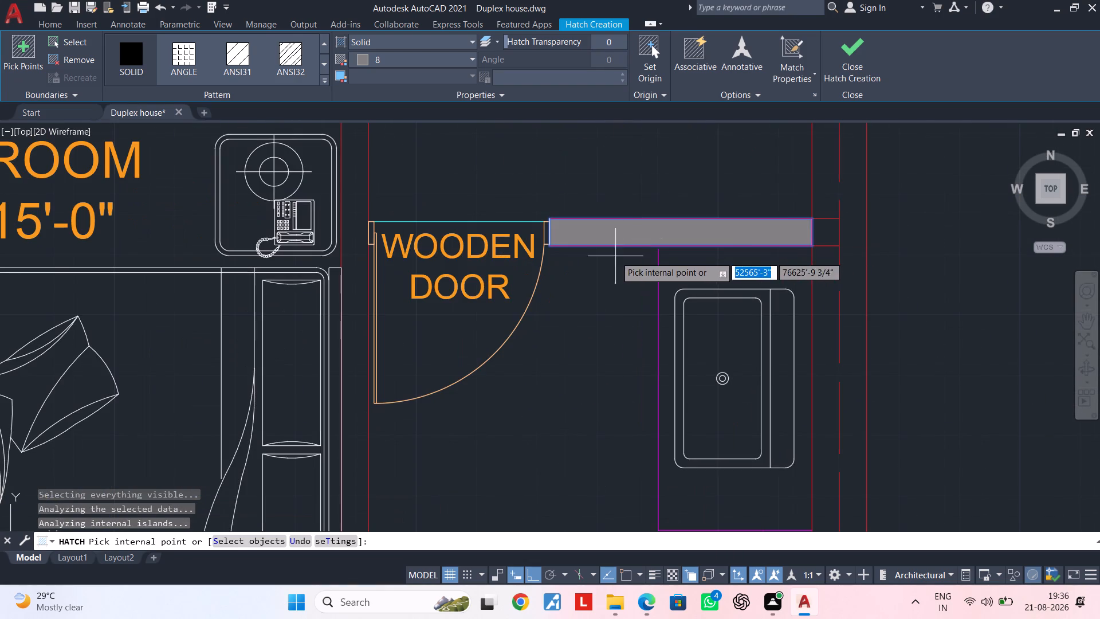
Fill the wall between the M.Bedroom and the 6'-9"X11'-0" toilet, and the bedroom's south wall between the sliding window and the column.
scroll(614, 257, "down", 1)
middle_click_drag(617, 248, 664, 159)
middle_click_drag(658, 179, 634, 193)
middle_click_drag(637, 304, 679, 117)
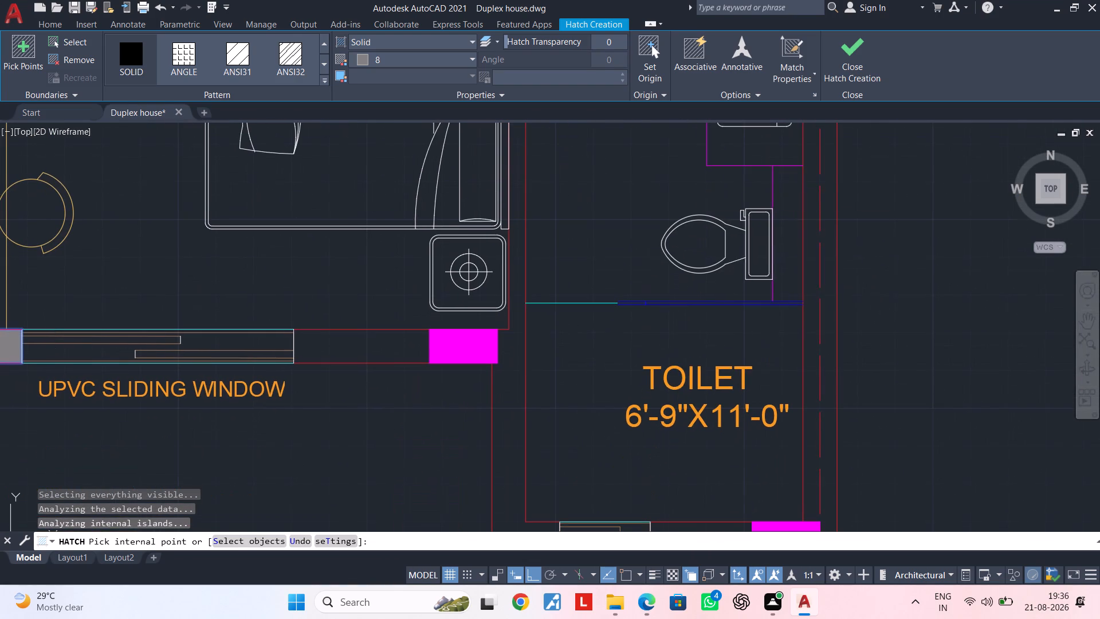
middle_click_drag(578, 346, 604, 300)
left_click(541, 320)
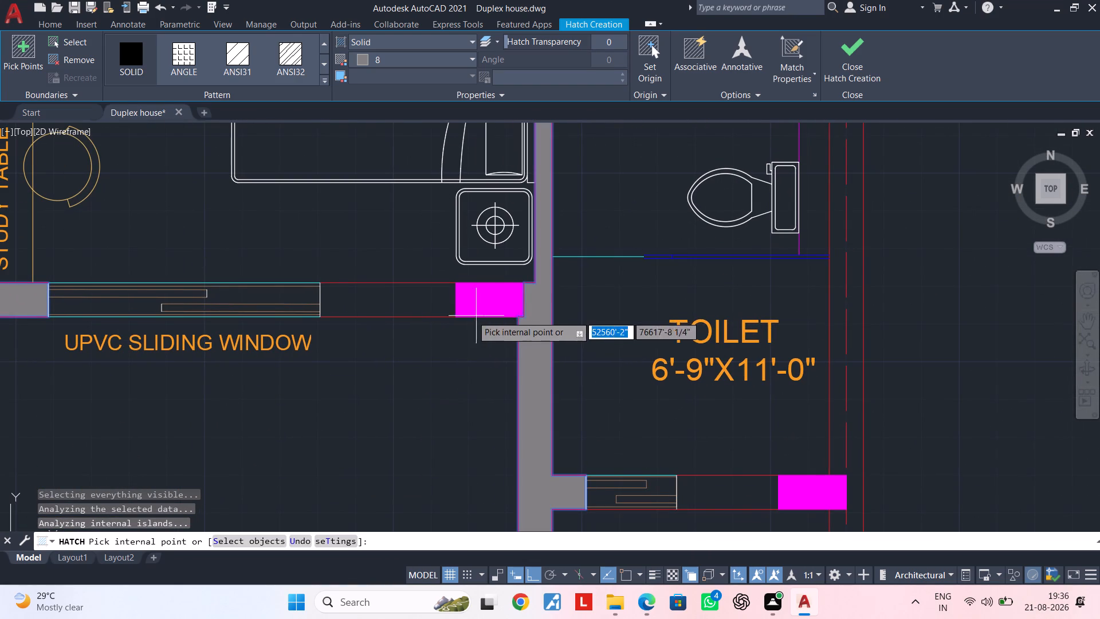
left_click(434, 307)
Fill the front projection's L-shaped wall and the short wall piece at the other end of its small window.
scroll(541, 307, "down", 2)
middle_click_drag(546, 307, 543, 219)
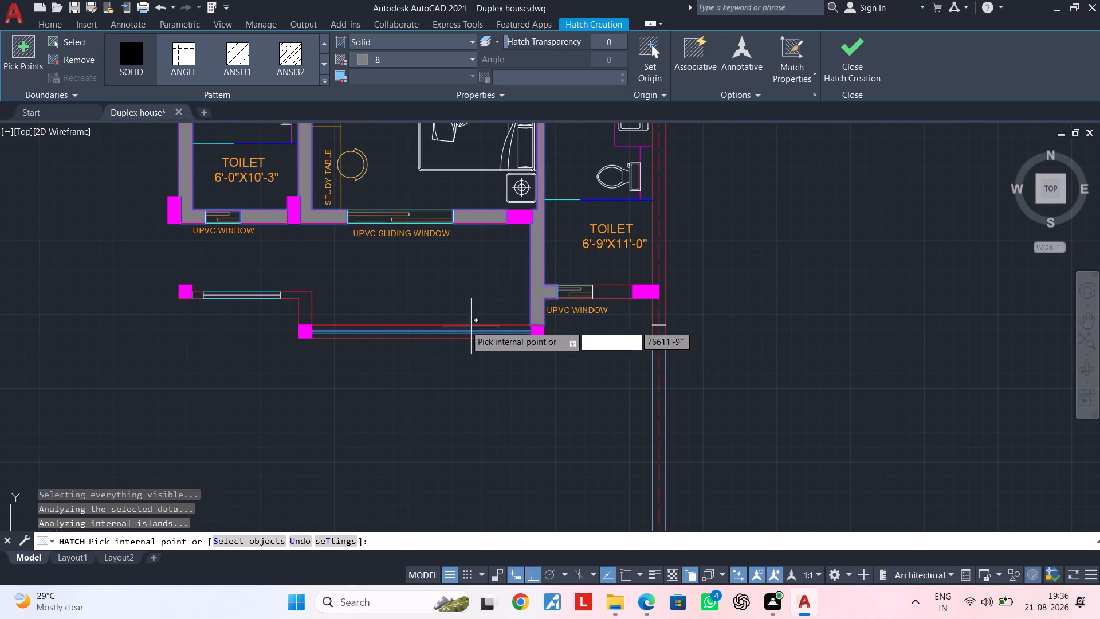
scroll(312, 304, "up", 2)
left_click(290, 306)
middle_click_drag(378, 299, 553, 286)
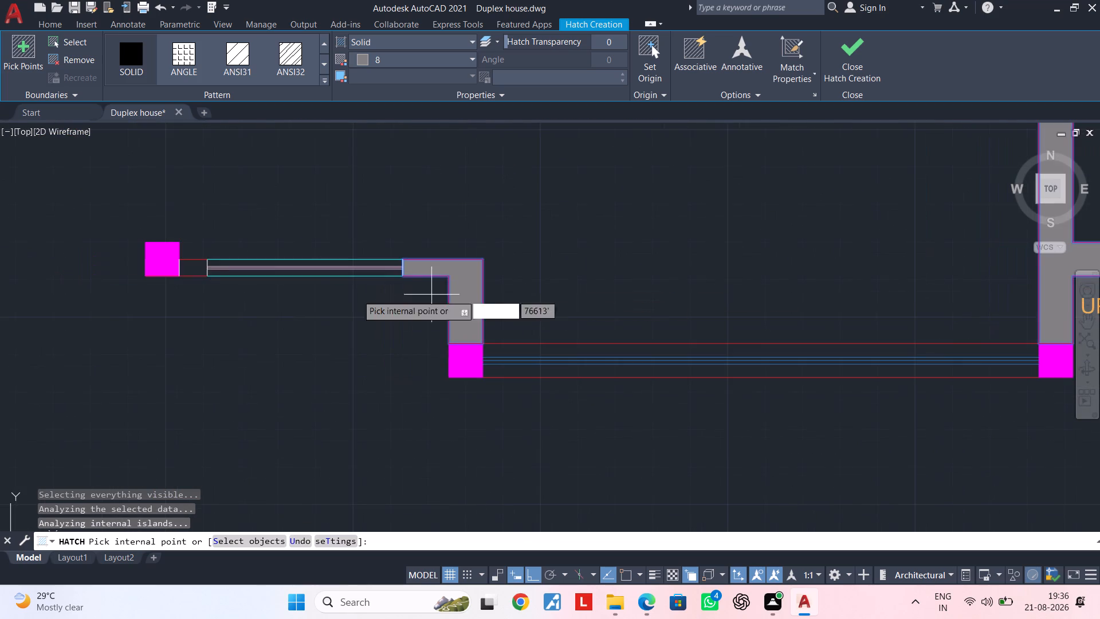
scroll(198, 264, "up", 2)
left_click(176, 263)
Fill the 6'-9"X11'-0" toilet's south wall between the UPVC window and the column.
scroll(333, 248, "down", 3)
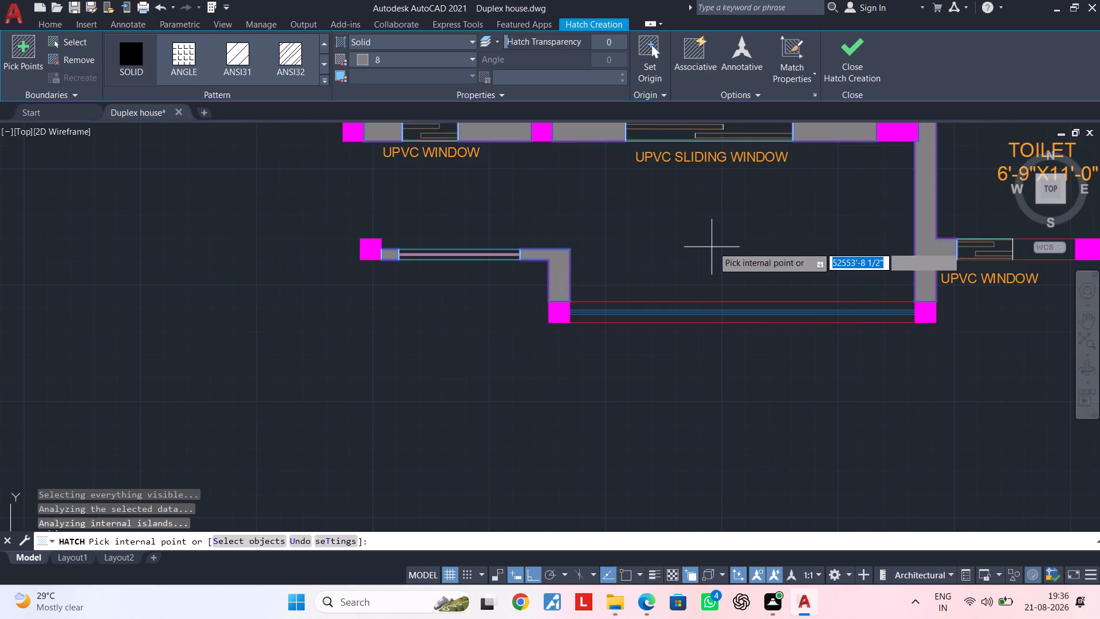
middle_click_drag(704, 252, 268, 343)
left_click(612, 335)
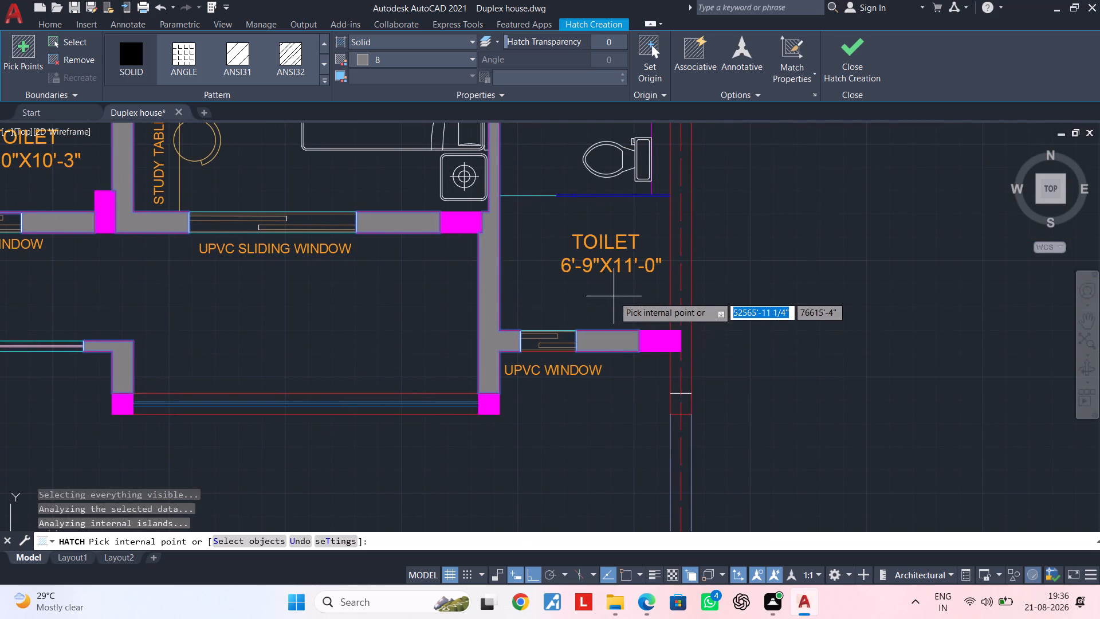
middle_click_drag(613, 295, 572, 436)
middle_click_drag(504, 367, 512, 476)
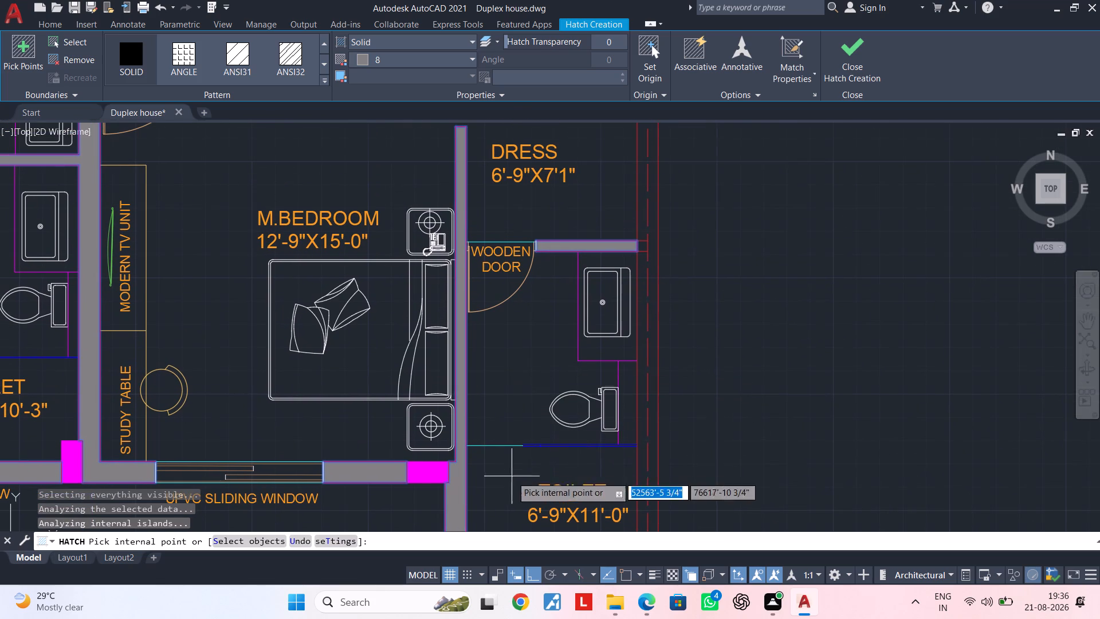
Fill the wall between the staircase and the Utility Area, ending at the outer column.
middle_click_drag(525, 385, 509, 511)
scroll(535, 390, "down", 1)
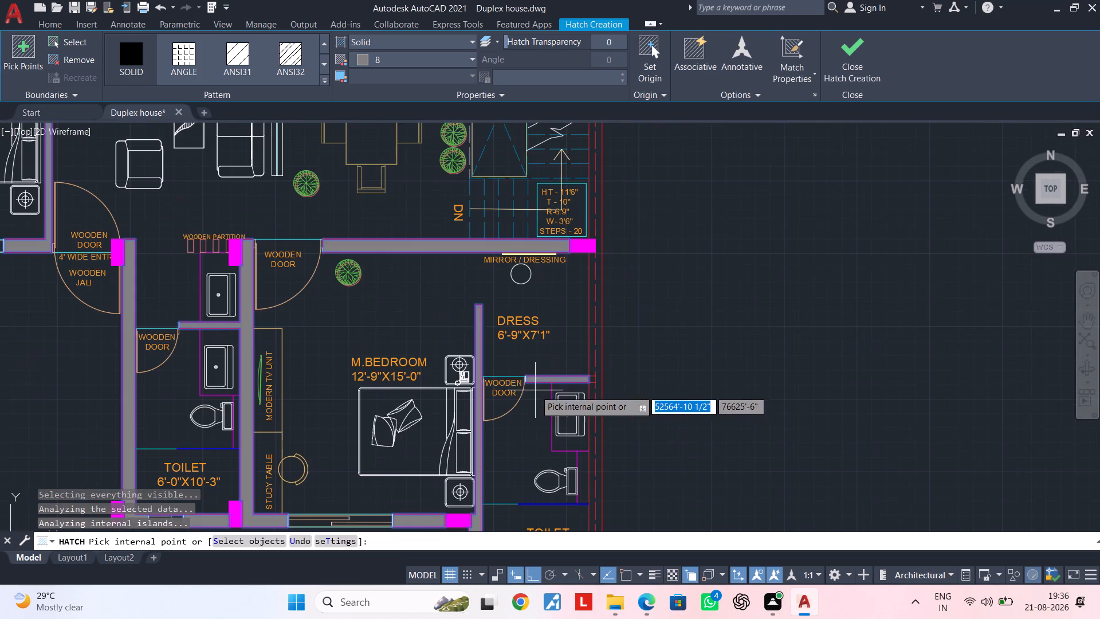
middle_click_drag(547, 294, 519, 444)
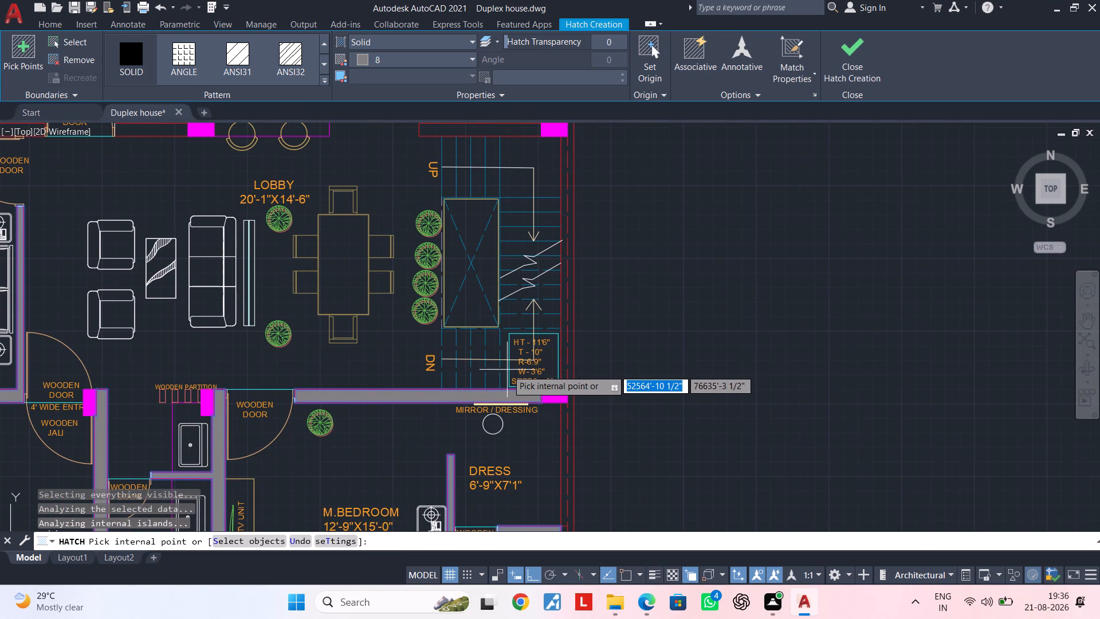
middle_click_drag(402, 333, 400, 516)
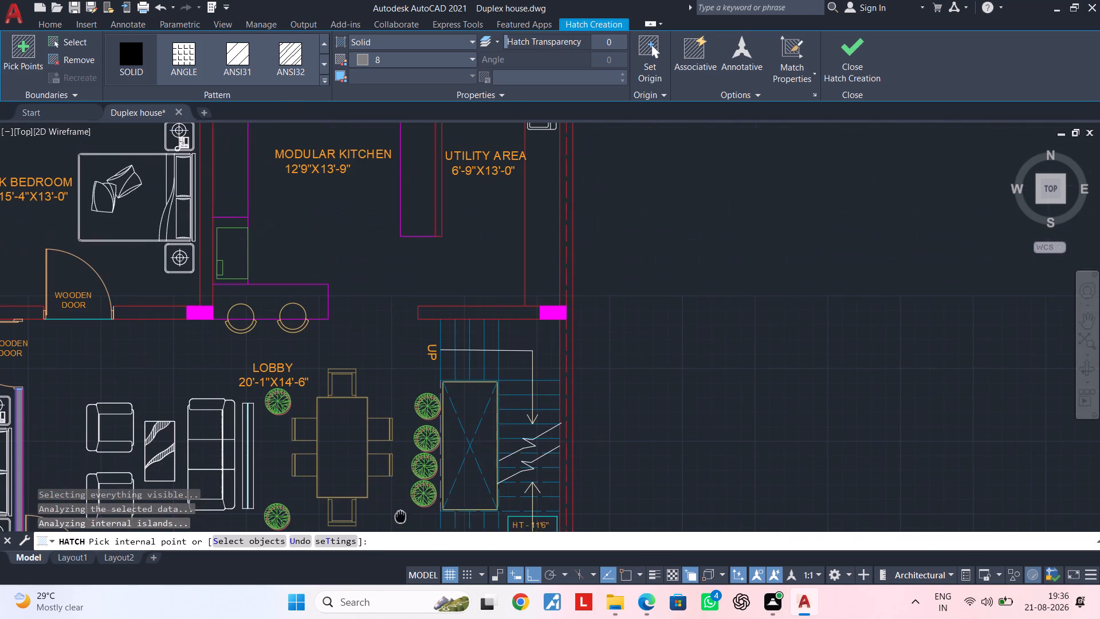
middle_click_drag(400, 516, 401, 518)
scroll(492, 311, "up", 2)
left_click(493, 312)
Fill the wall between the Modular Kitchen and Utility Area, and the utility's north wall between the UPVC door and the column.
scroll(482, 253, "down", 2)
middle_click_drag(475, 231, 475, 237)
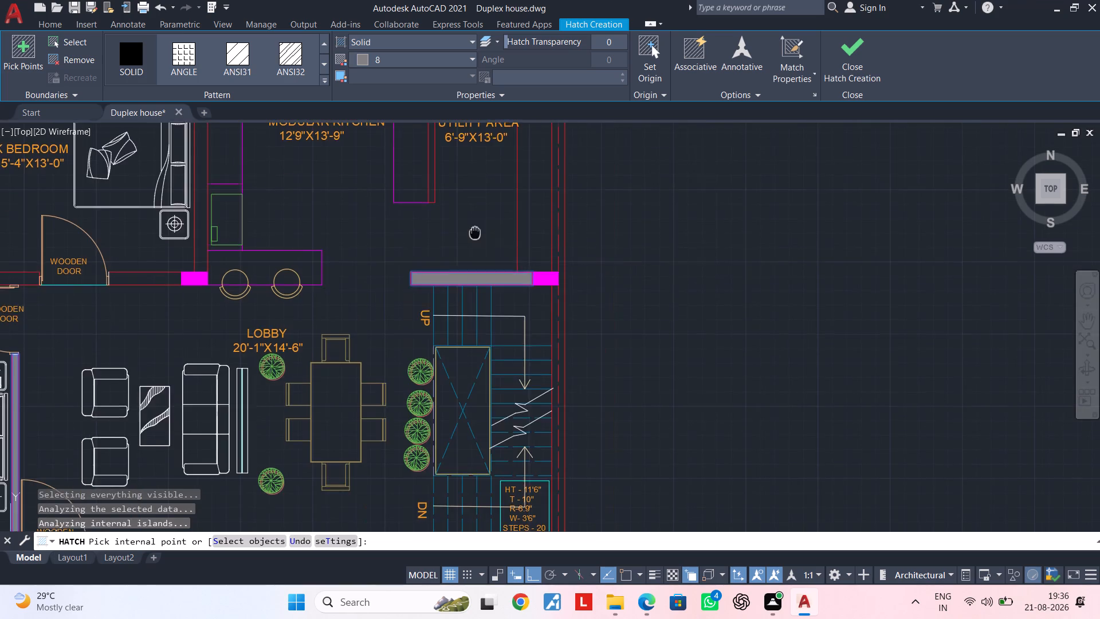
middle_click_drag(475, 237, 453, 430)
scroll(408, 331, "up", 2)
left_click(410, 332)
scroll(431, 342, "down", 2)
middle_click_drag(443, 357, 431, 511)
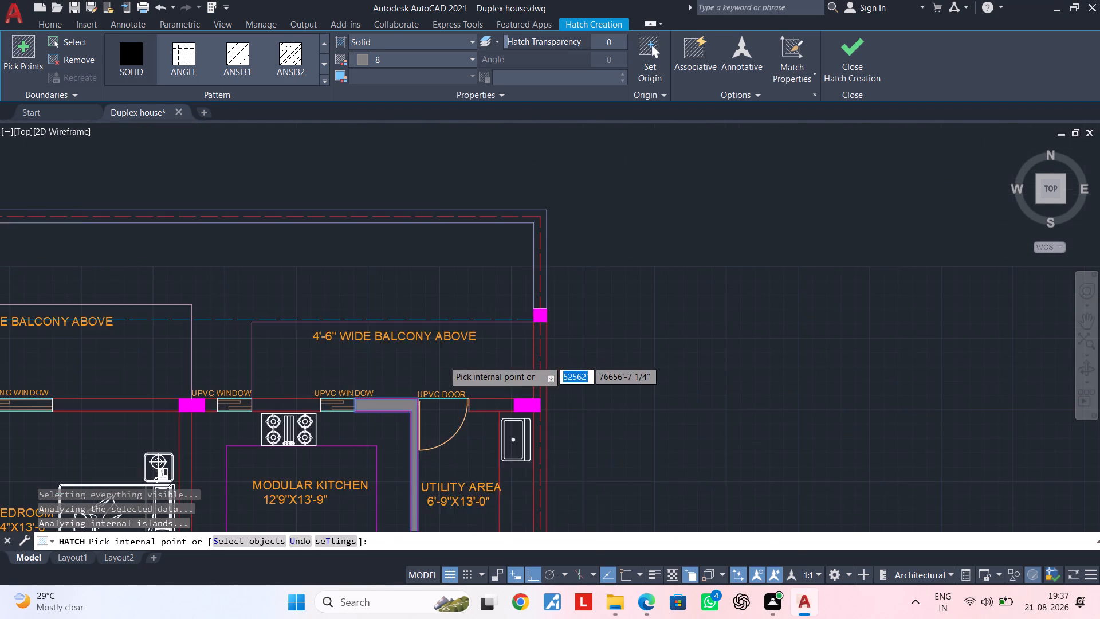
scroll(481, 413, "up", 3)
left_click(492, 387)
Fill the kitchen's north wall between its two UPVC windows and the short piece between the window and the column.
scroll(479, 395, "down", 2)
middle_click_drag(479, 395, 712, 390)
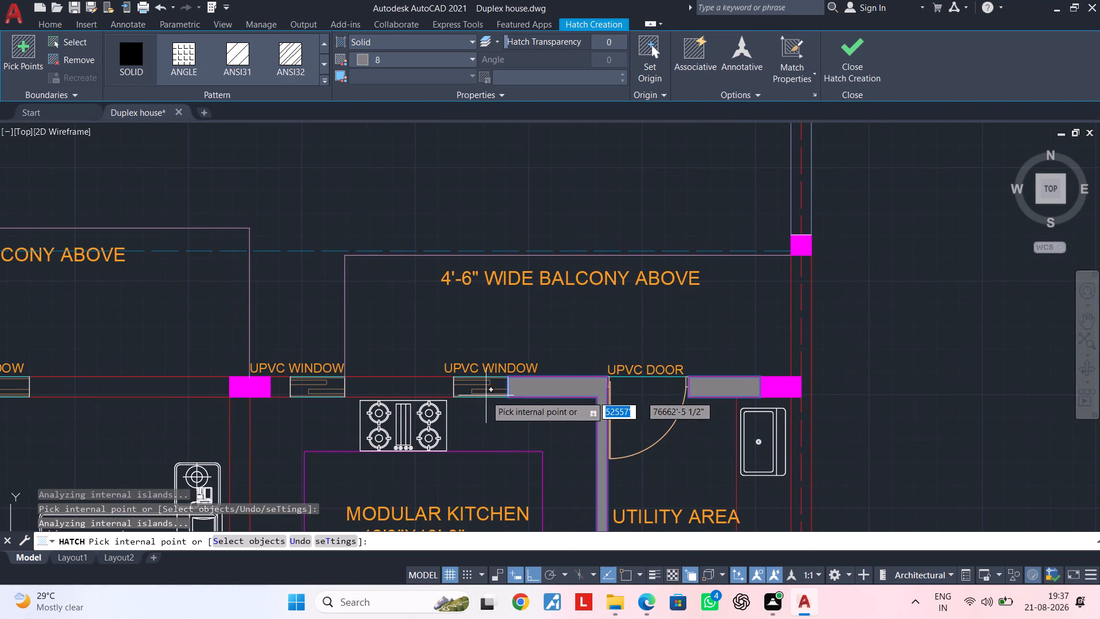
left_click(423, 390)
middle_click_drag(449, 388, 799, 382)
scroll(658, 389, "up", 2)
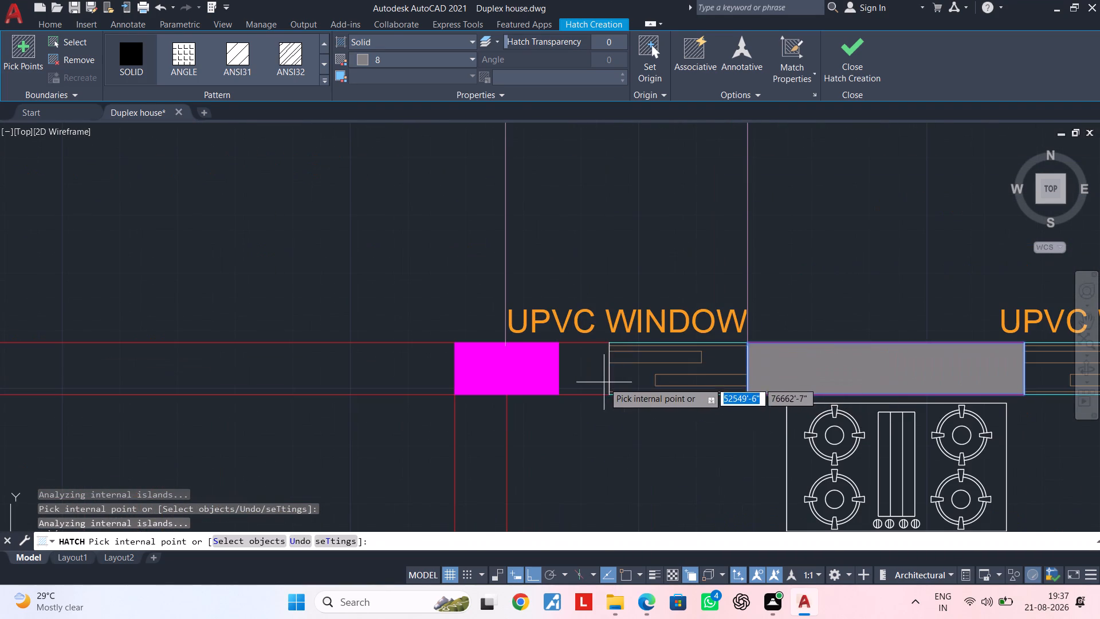
left_click(591, 379)
Fill the K Bedroom's north wall on both sides of its sliding window and its wall shared with the Modular Kitchen.
scroll(583, 383, "down", 1)
middle_click_drag(583, 383, 766, 348)
left_click(624, 343)
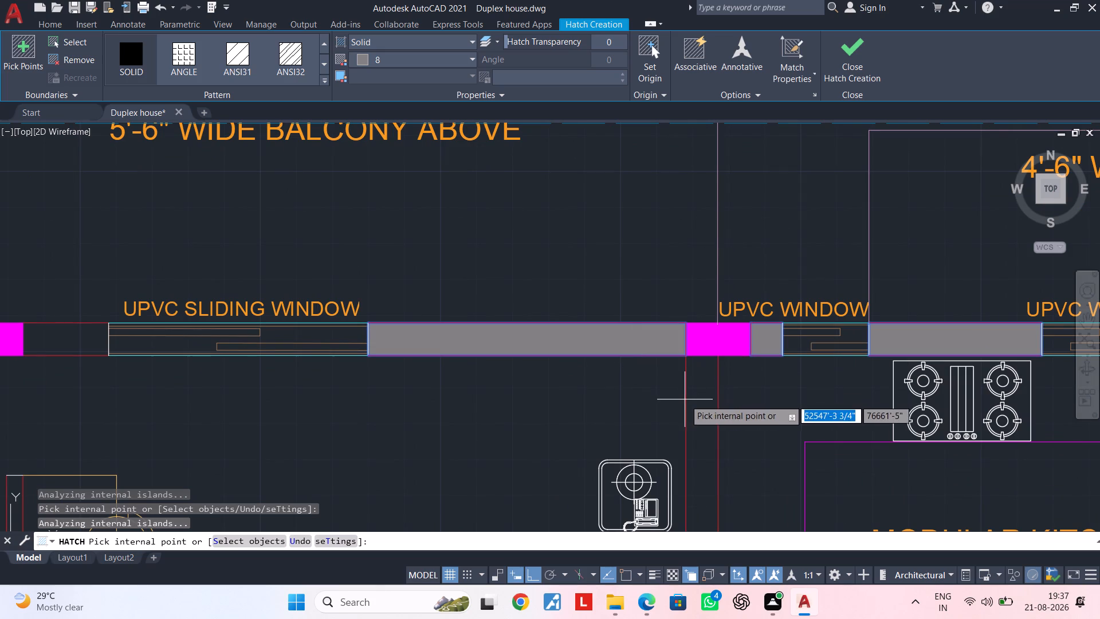
left_click(697, 402)
middle_click_drag(473, 387, 864, 358)
left_click(469, 311)
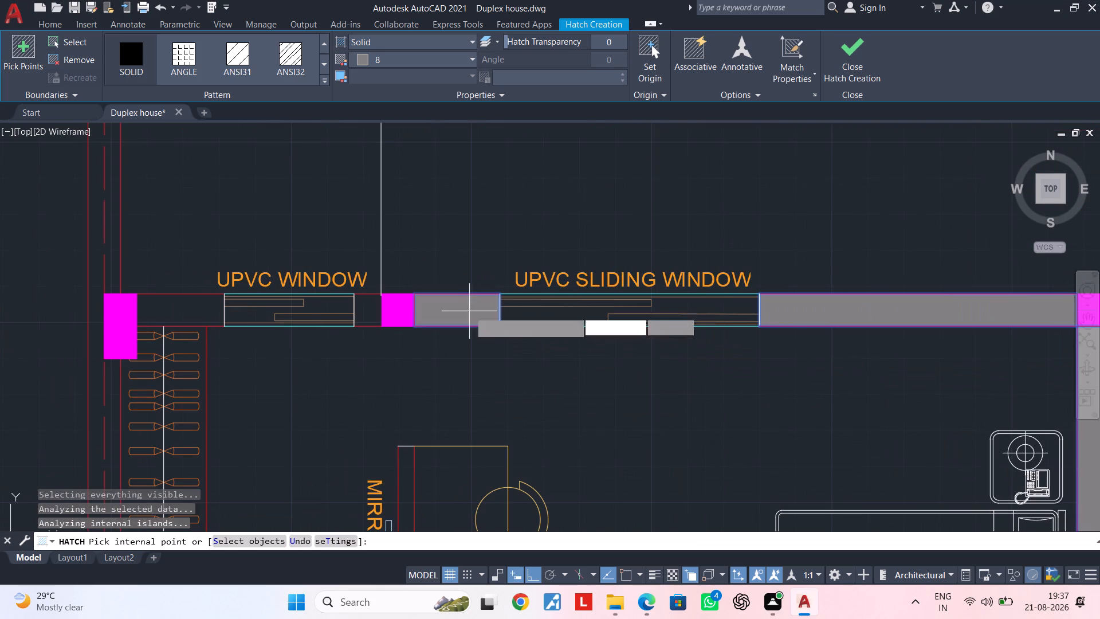
Fill the wardrobe area's north wall on both sides of its UPVC window, between the two columns.
scroll(366, 308, "up", 2)
left_click(366, 308)
scroll(354, 308, "down", 1)
middle_click_drag(398, 308, 600, 299)
double_click(246, 307)
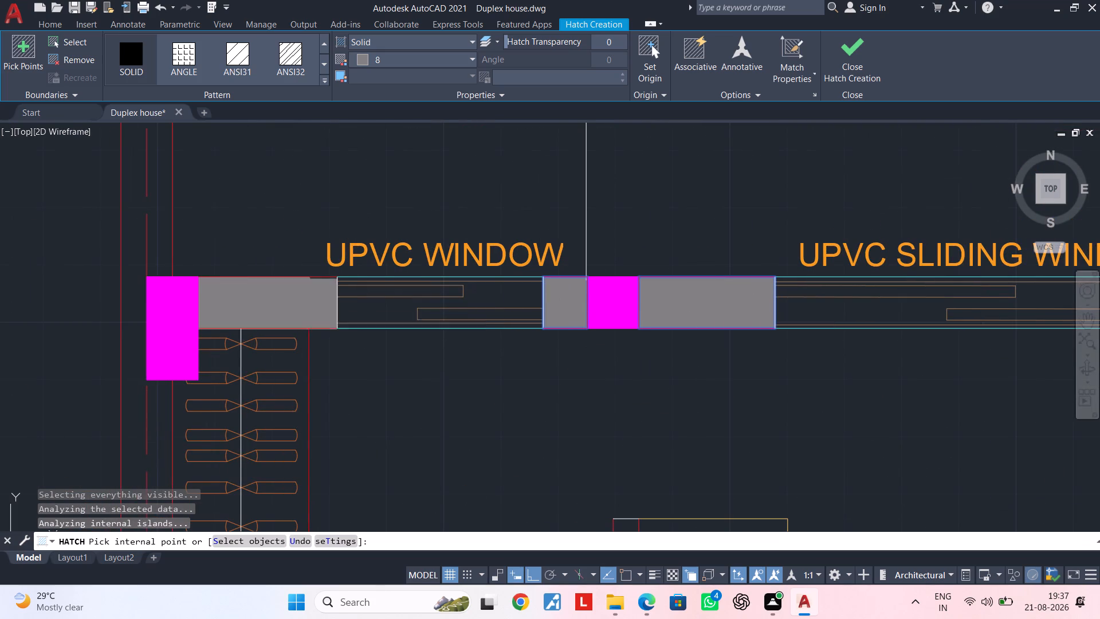
Fill the L-shaped wall separating the wardrobe and dressing area from the K Bedroom and G. Bedroom.
scroll(338, 333, "down", 3)
middle_click_drag(456, 368, 406, 158)
scroll(412, 283, "up", 2)
left_click(368, 350)
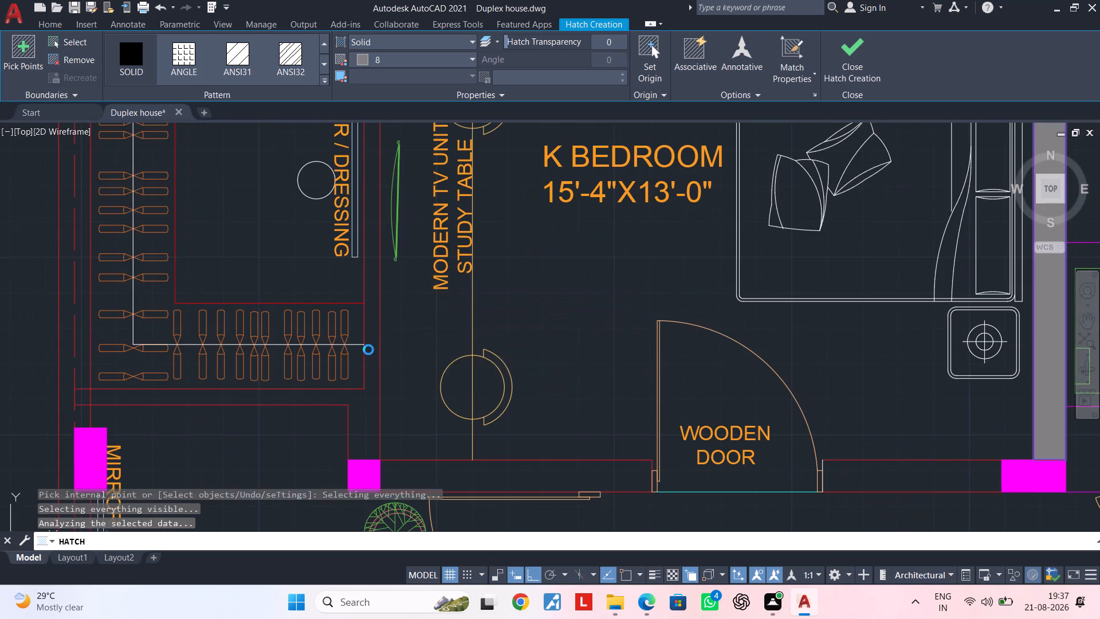
Fill the K Bedroom's south wall on both sides of its wooden door and finish the hatch.
scroll(388, 348, "down", 1)
middle_click_drag(390, 342, 362, 208)
scroll(446, 301, "up", 2)
left_click(446, 292)
scroll(496, 299, "down", 1)
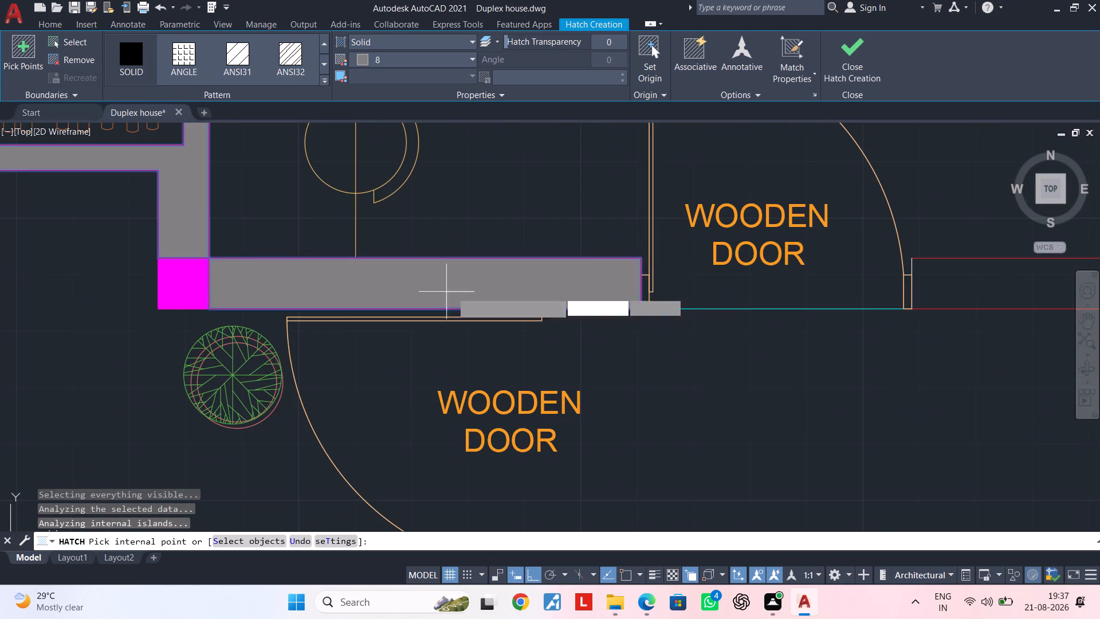
scroll(498, 299, "down", 1)
middle_click_drag(517, 300, 290, 280)
left_click(514, 276)
scroll(513, 288, "down", 2)
middle_click_drag(513, 292, 375, 317)
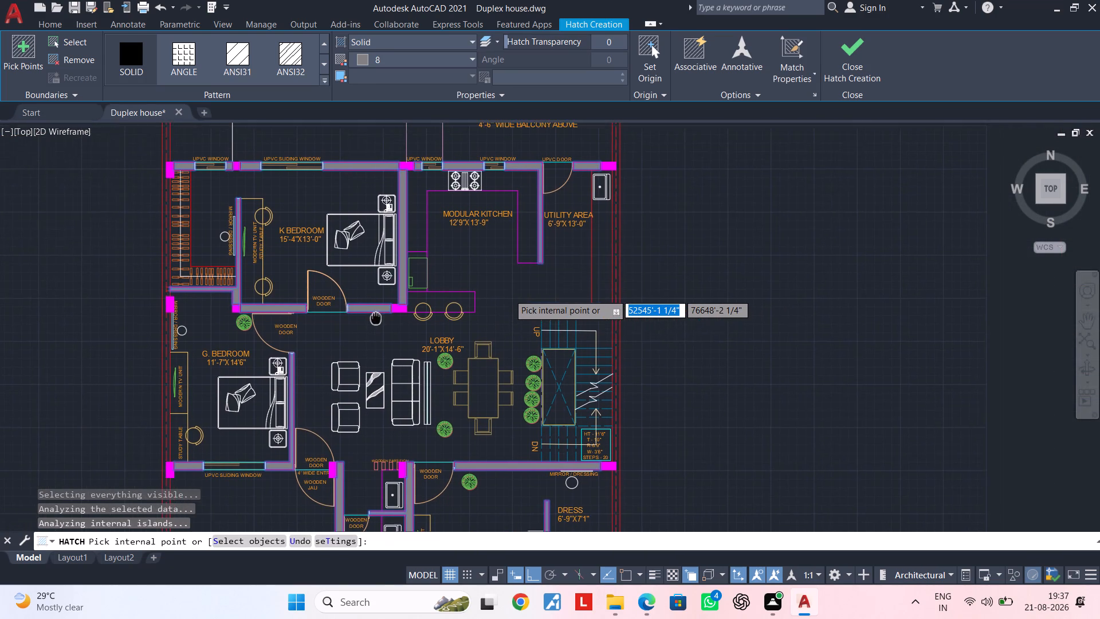
middle_click_drag(375, 317, 481, 263)
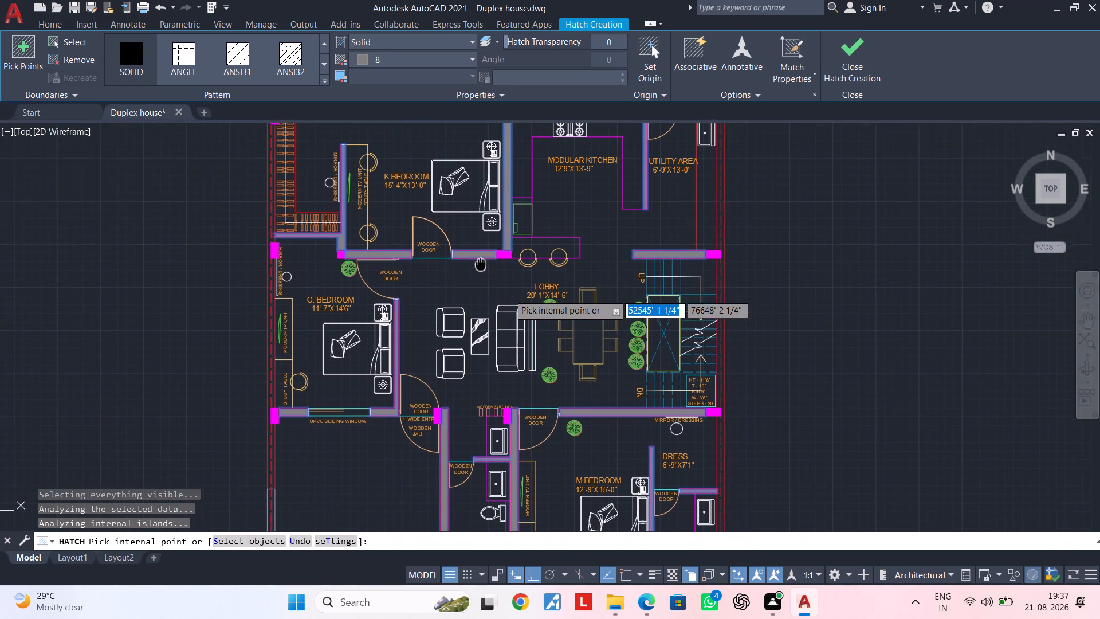
middle_click_drag(481, 263, 479, 257)
key("Escape")
key("Escape")
key("Escape")
key("Escape")
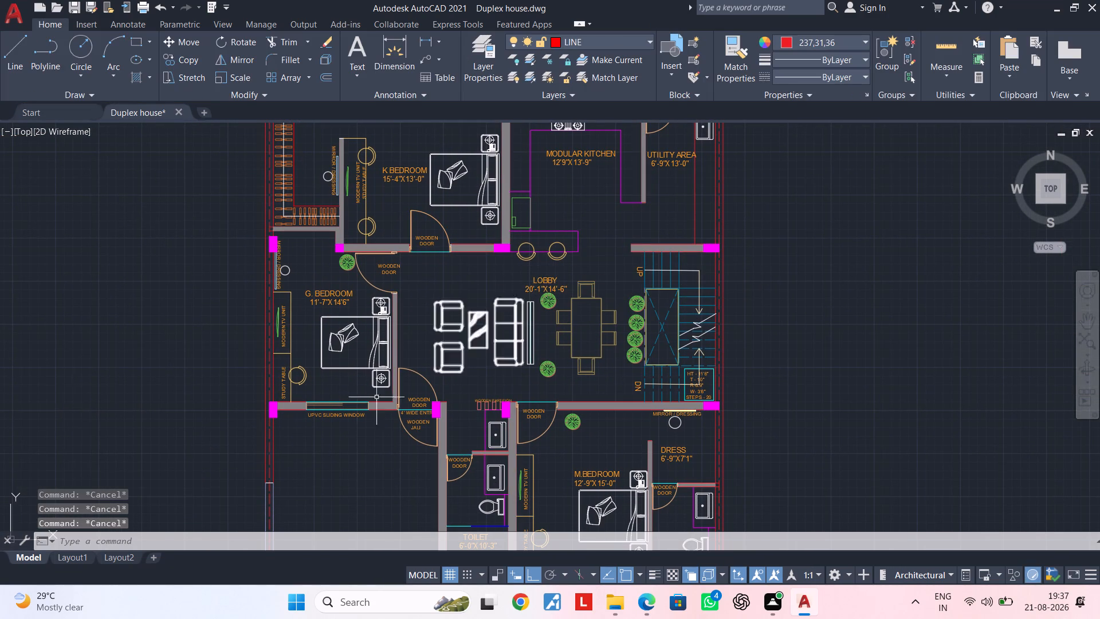
Examine the G. Bedroom's sliding window and compare it with the windows of the M.Bedroom and the 6'-0"X10'-3" toilet.
scroll(357, 398, "up", 3)
scroll(313, 427, "up", 2)
middle_click_drag(324, 417, 583, 334)
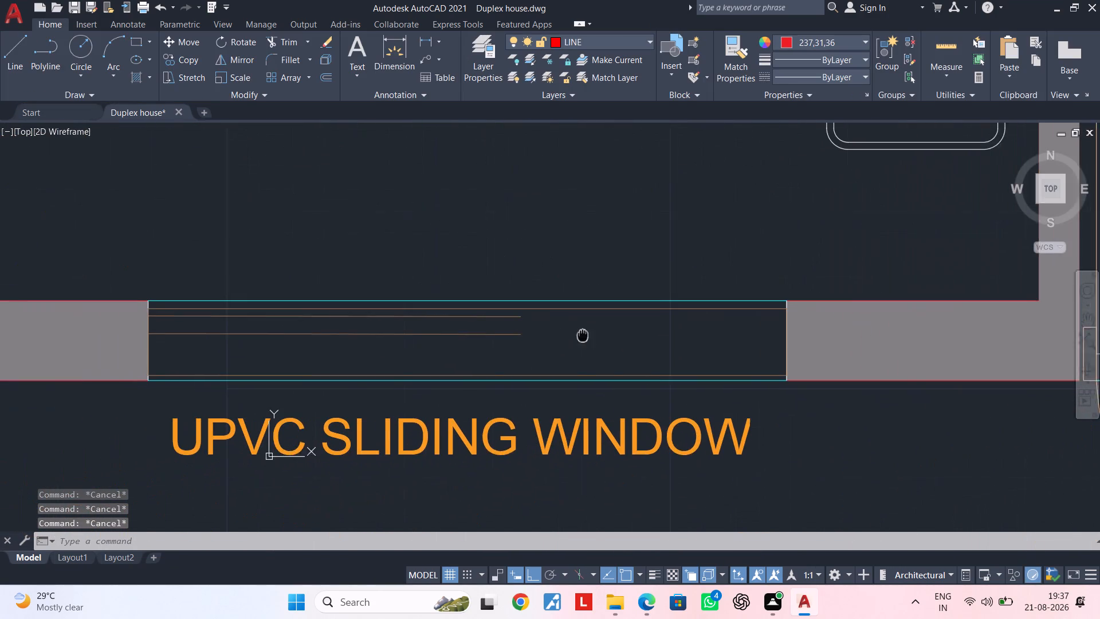
middle_click_drag(583, 334, 590, 332)
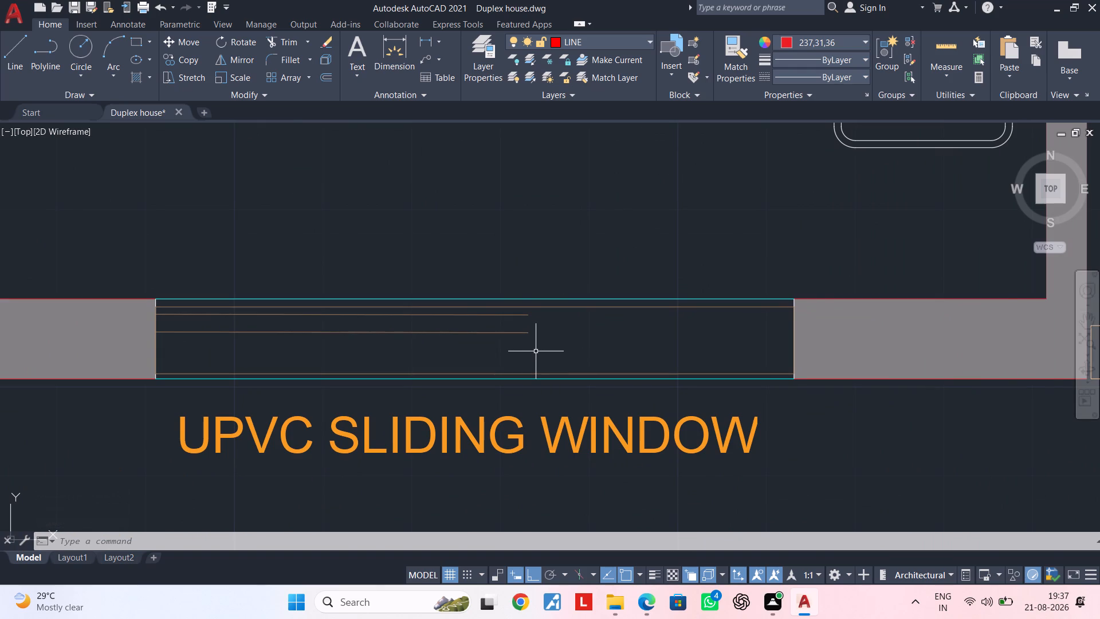
scroll(536, 351, "down", 5)
middle_click_drag(654, 412, 530, 263)
scroll(630, 355, "up", 2)
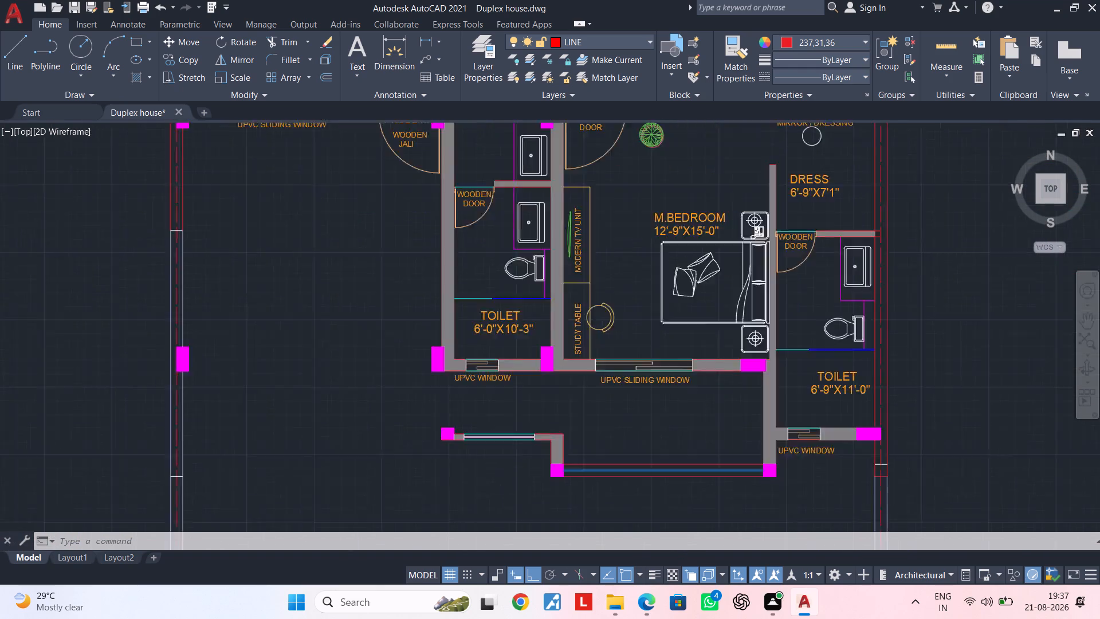
scroll(630, 355, "up", 2)
scroll(661, 398, "up", 2)
scroll(661, 399, "down", 3)
middle_click_drag(663, 389, 848, 369)
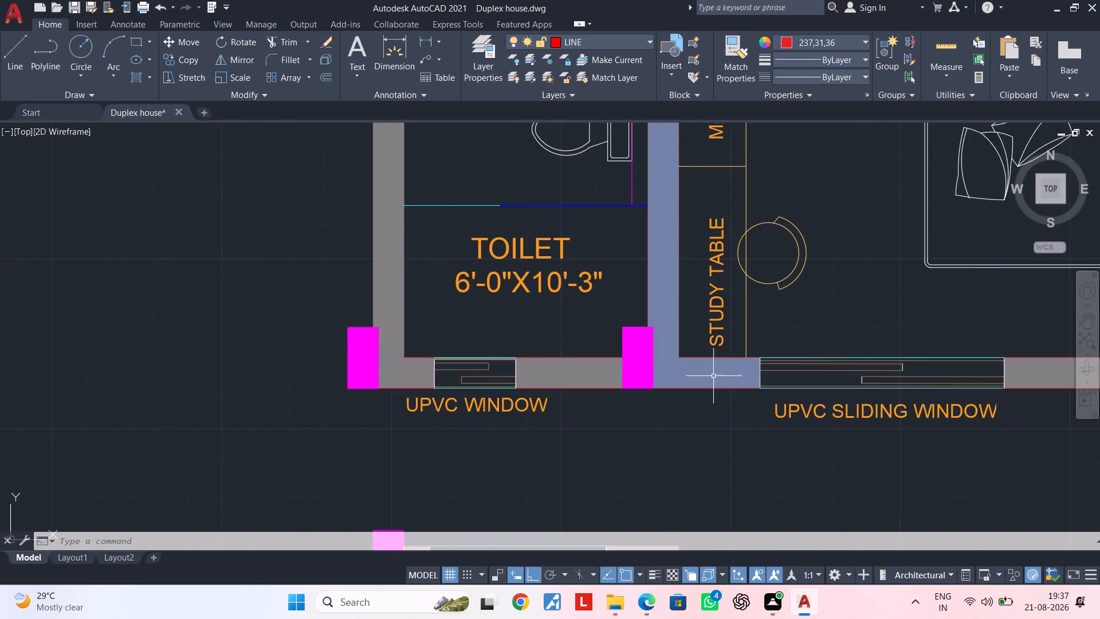
scroll(549, 363, "up", 2)
scroll(539, 350, "down", 3)
Draw a 2" vertical line closing the open end of the sliding panel in the G. Bedroom's UPVC sliding window.
middle_click_drag(460, 265, 526, 532)
middle_click_drag(368, 319, 388, 417)
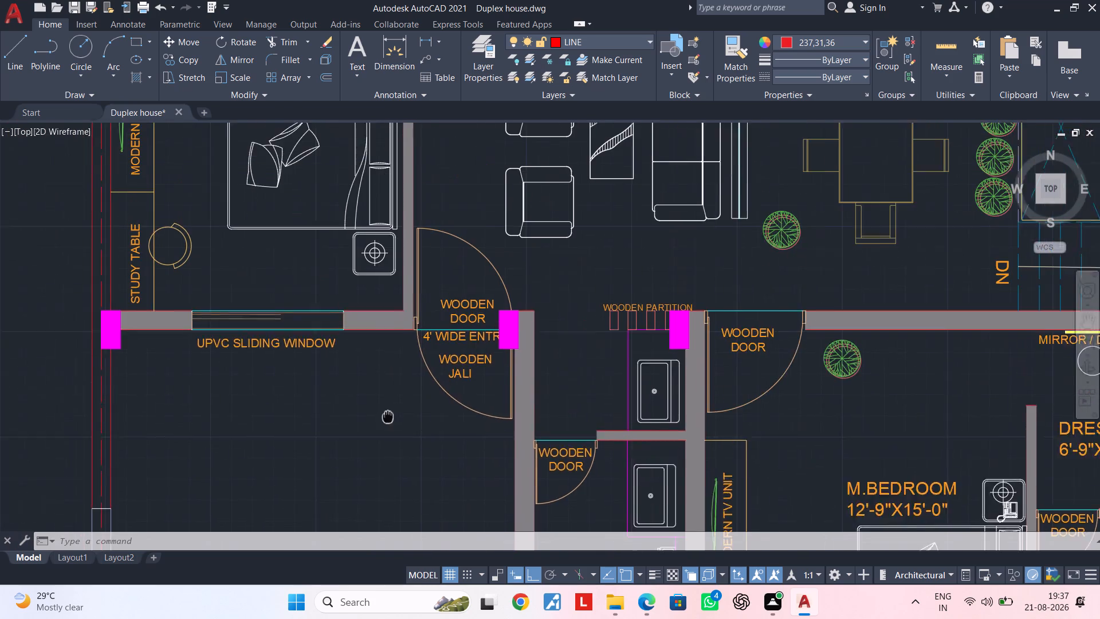
middle_click_drag(388, 417, 396, 440)
scroll(296, 358, "up", 3)
middle_click_drag(316, 328, 425, 328)
scroll(379, 320, "up", 1)
type("L")
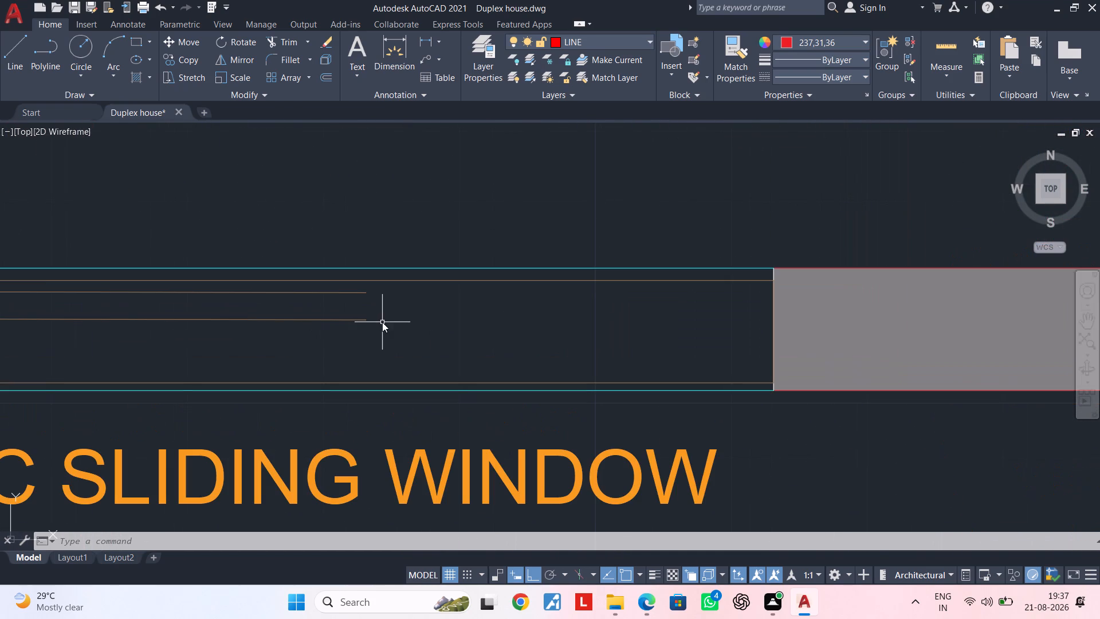
key("space")
left_click(366, 291)
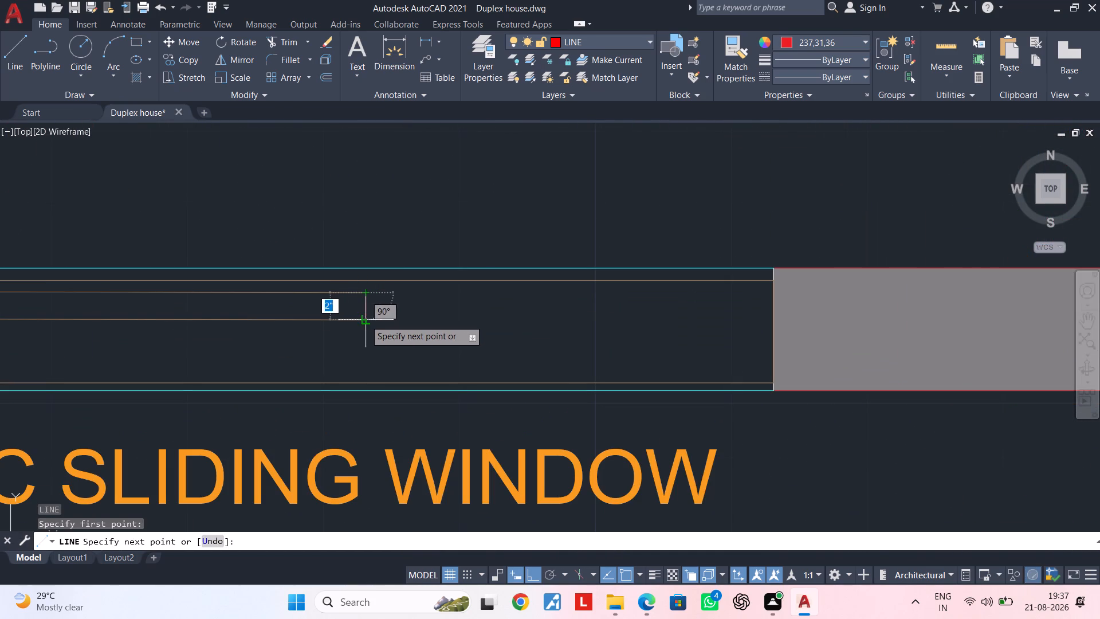
left_click(365, 320)
key("Escape")
key("Escape")
middle_click_drag(441, 347, 454, 324)
key("Escape")
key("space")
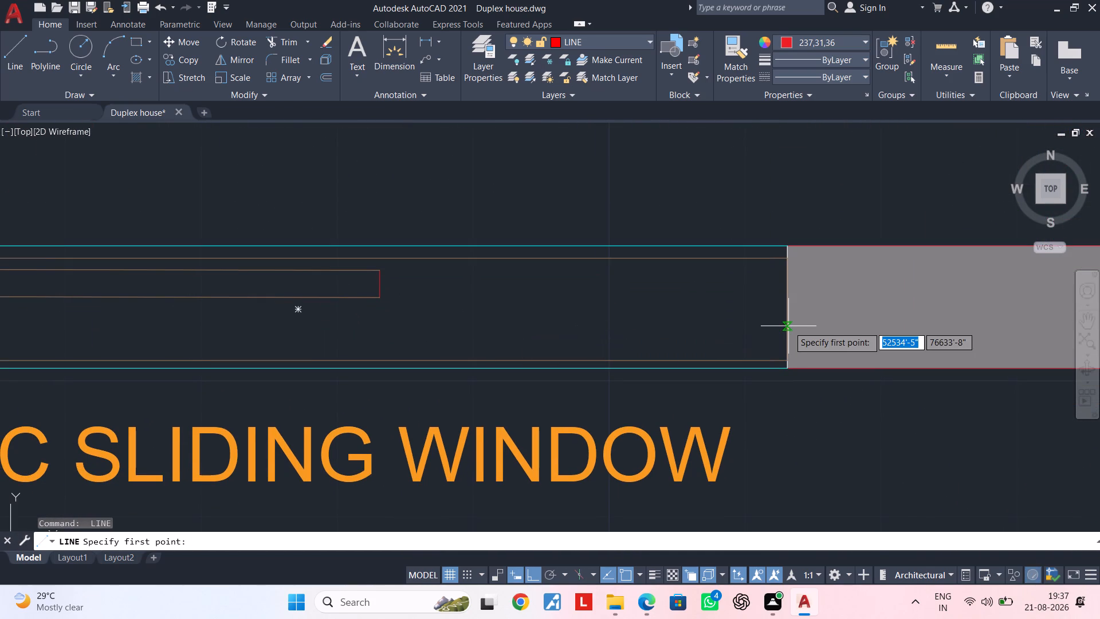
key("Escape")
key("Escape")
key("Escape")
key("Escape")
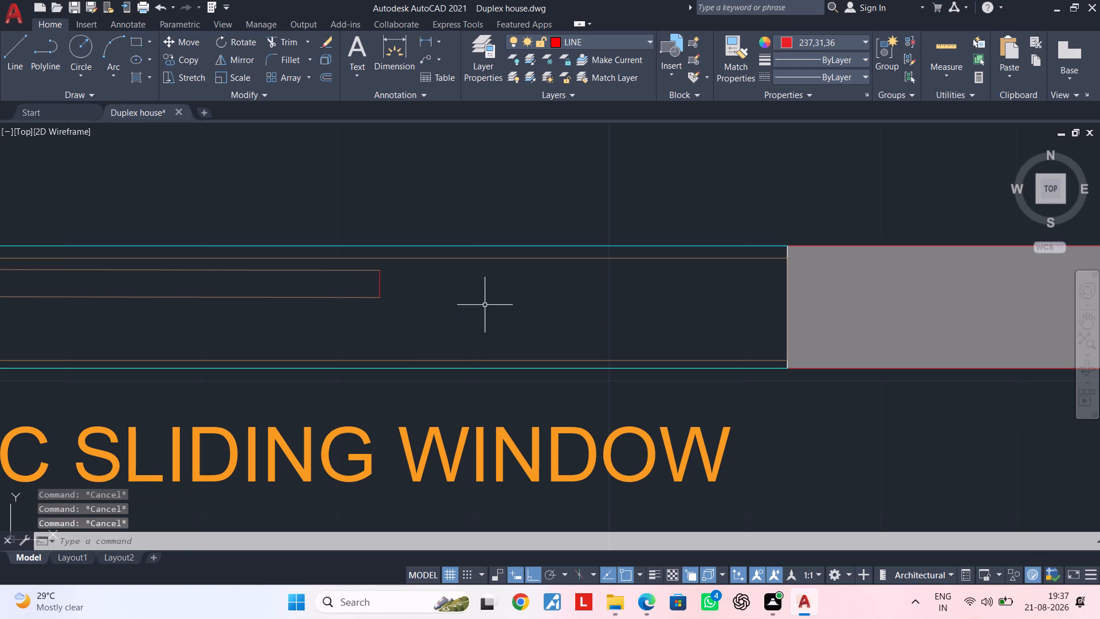
Draw two parallel horizontal lines about 3' long from the window's east jamb, overlapping the first panel, as the second sliding panel's edges.
key("space")
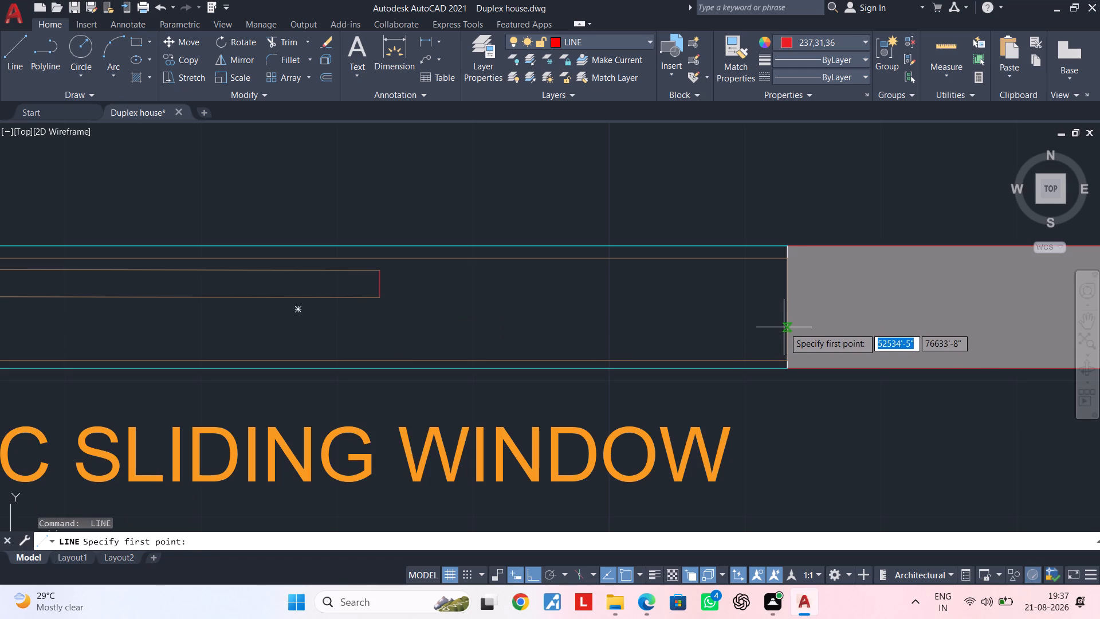
left_click(788, 340)
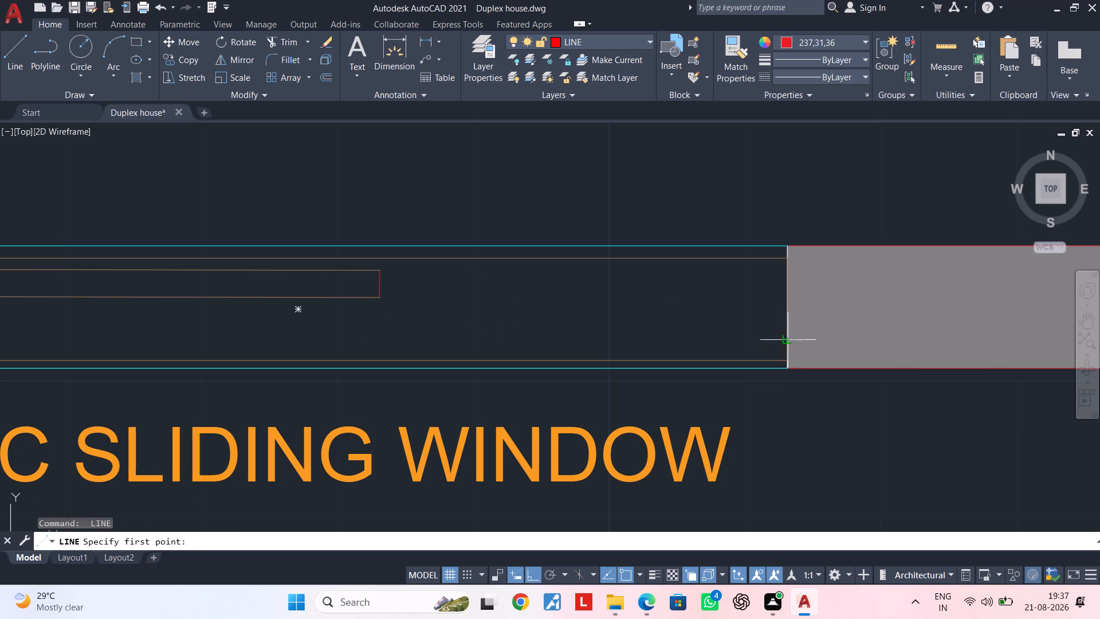
middle_click_drag(383, 338, 470, 338)
left_click(353, 326)
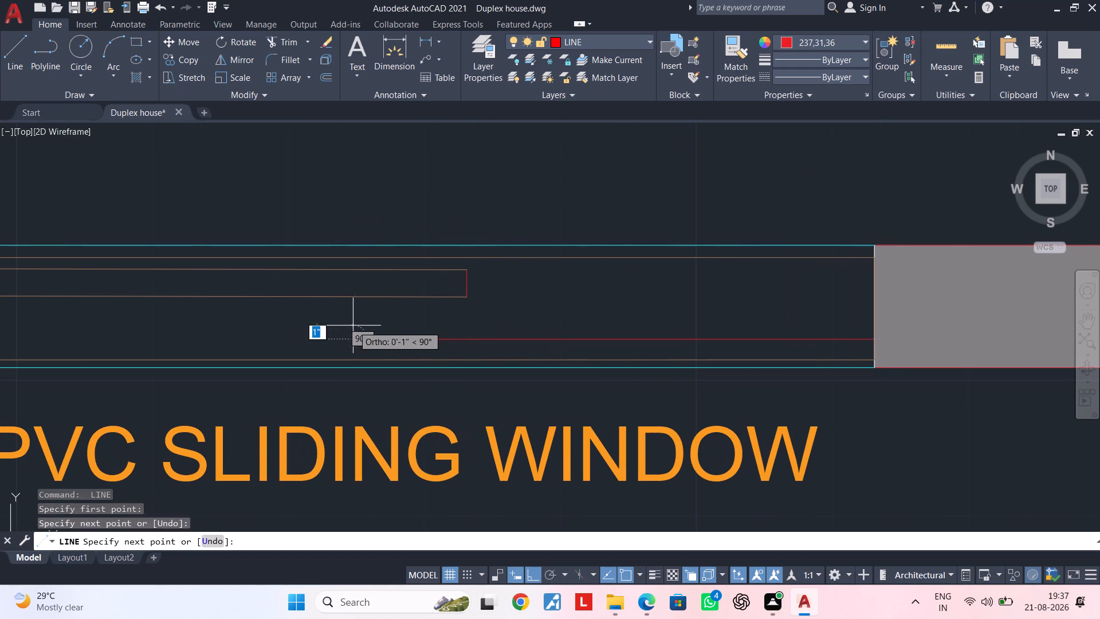
key("Escape")
key("space")
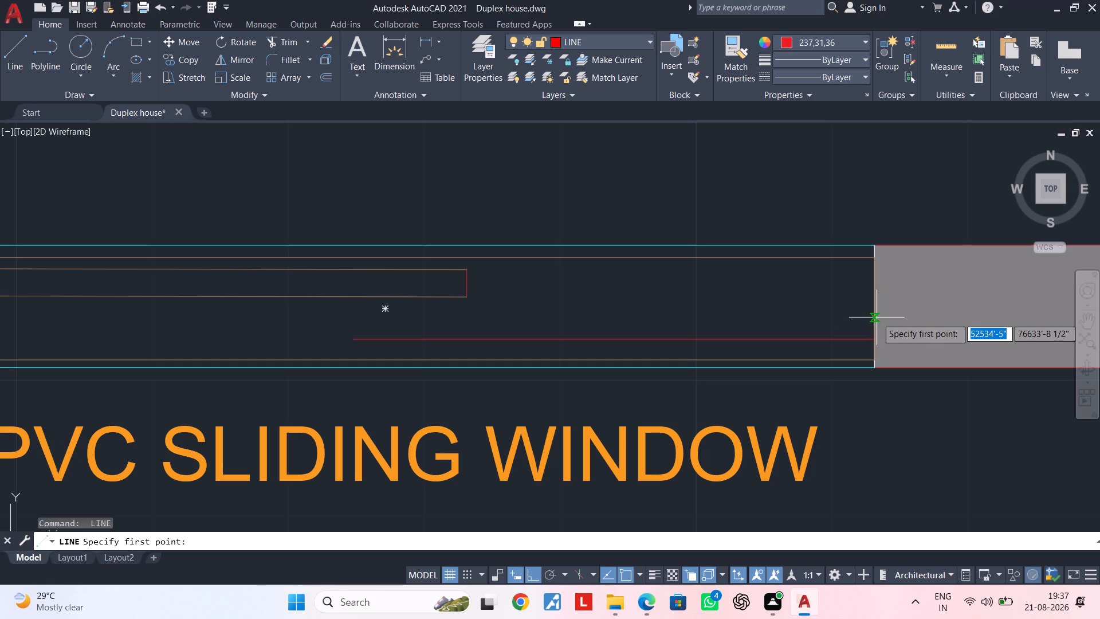
left_click(877, 316)
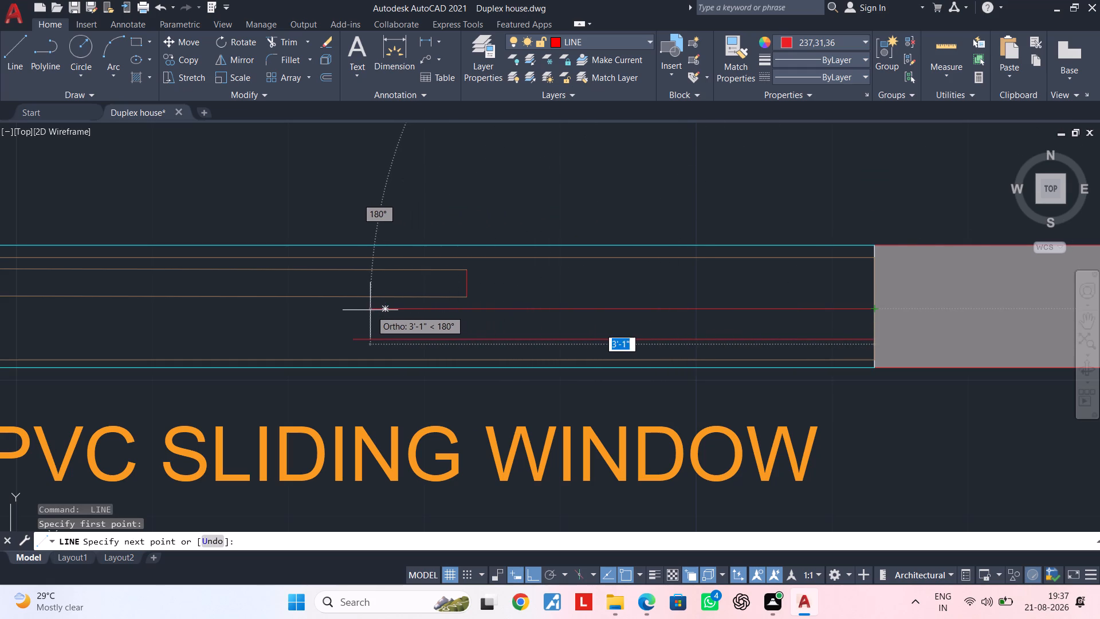
left_click(352, 310)
key("Escape")
Draw a short vertical line closing the west end of the second sliding panel.
key("v")
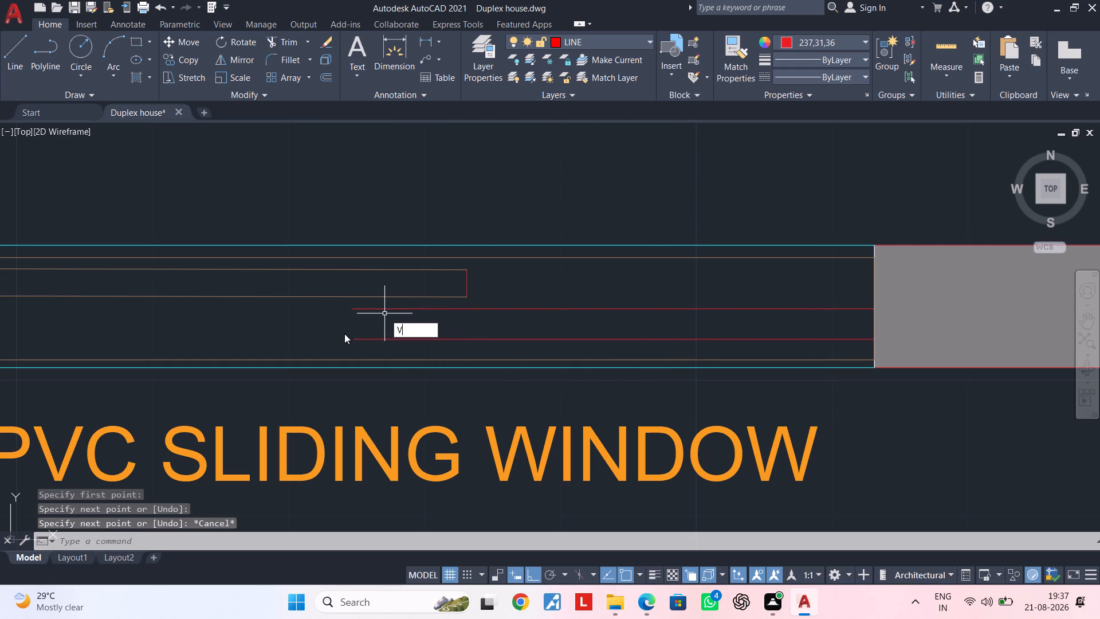
key("Escape")
key("Escape")
key("space")
left_click(351, 339)
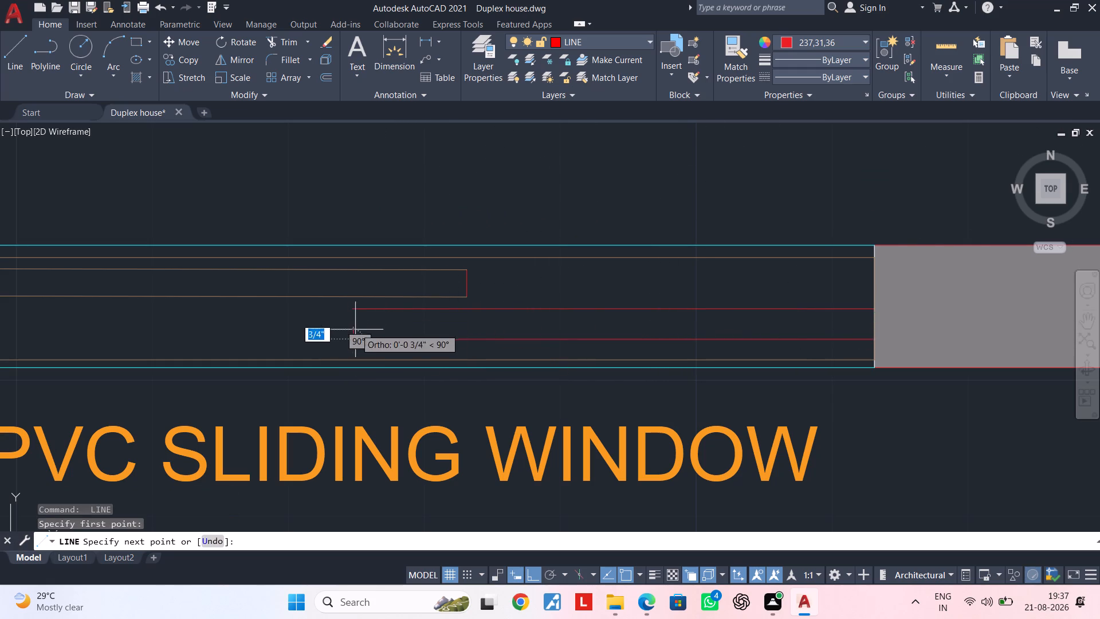
left_click(356, 308)
key("Escape")
key("Escape")
key("Escape")
Match the red panel lines and end lines of the G. Bedroom's sliding window to the first panel's orange edge line.
key("m")
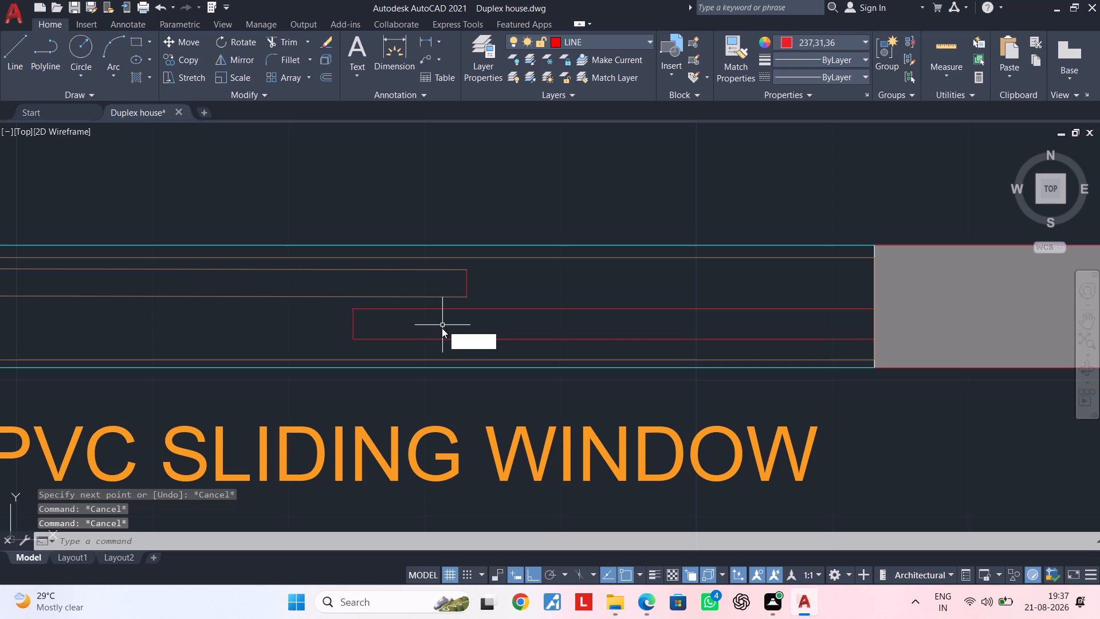
type("A")
key("space")
left_click(432, 298)
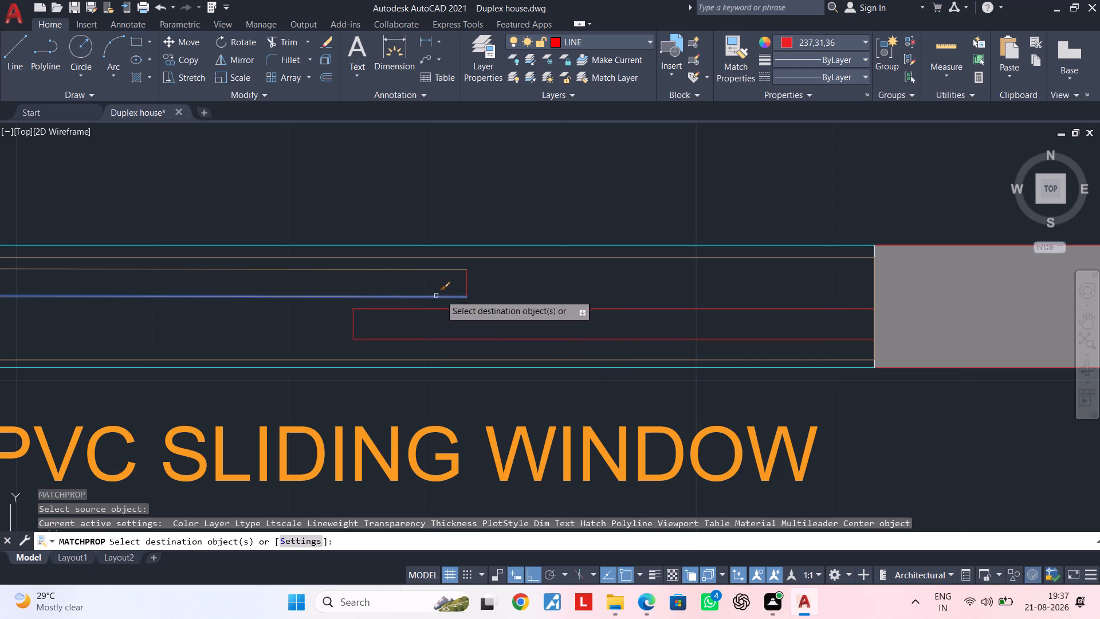
left_click(467, 284)
left_click(475, 287)
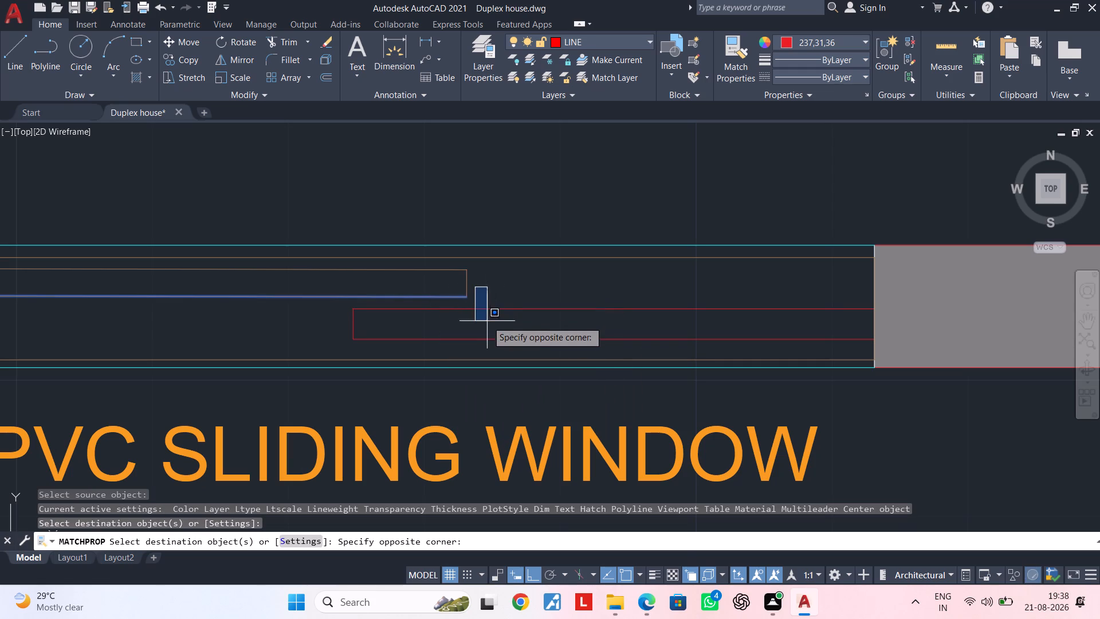
left_click(462, 347)
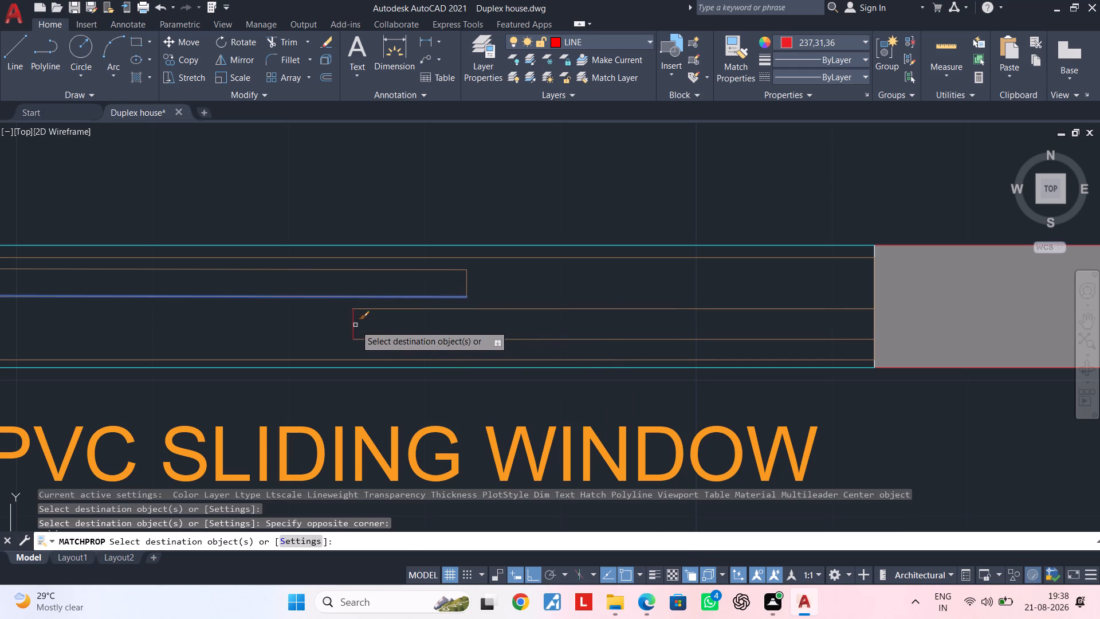
left_click(353, 325)
Apply the same matched properties to the two short panel end lines in the M.Bedroom's UPVC sliding window.
scroll(482, 325, "down", 4)
middle_click_drag(540, 328, 280, 309)
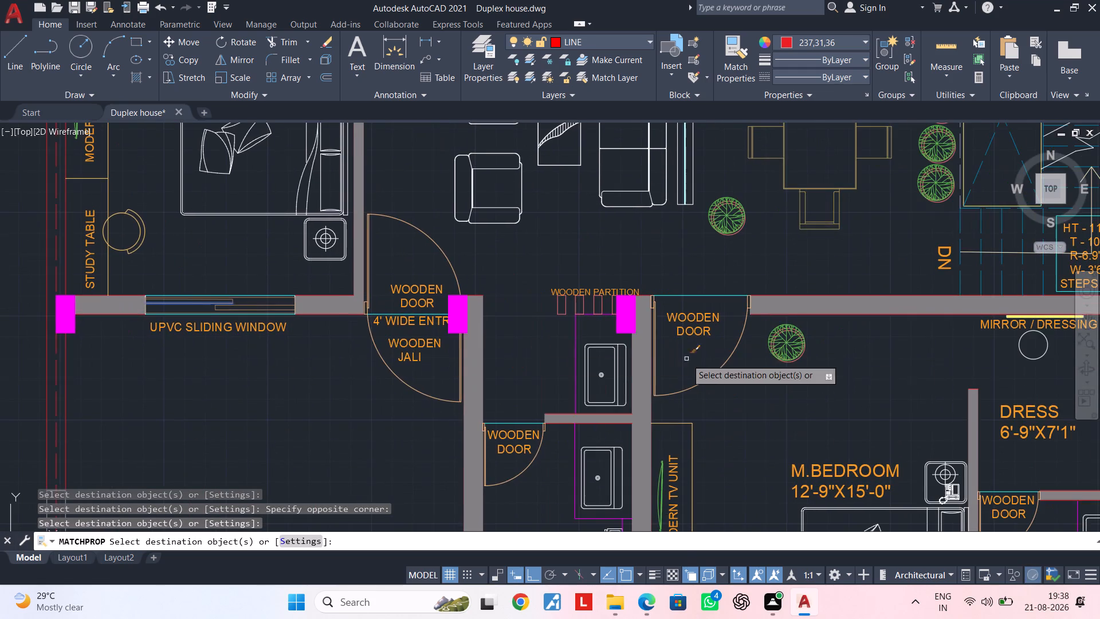
middle_click_drag(800, 360, 554, 281)
middle_click_drag(616, 339, 567, 256)
middle_click_drag(648, 382, 651, 163)
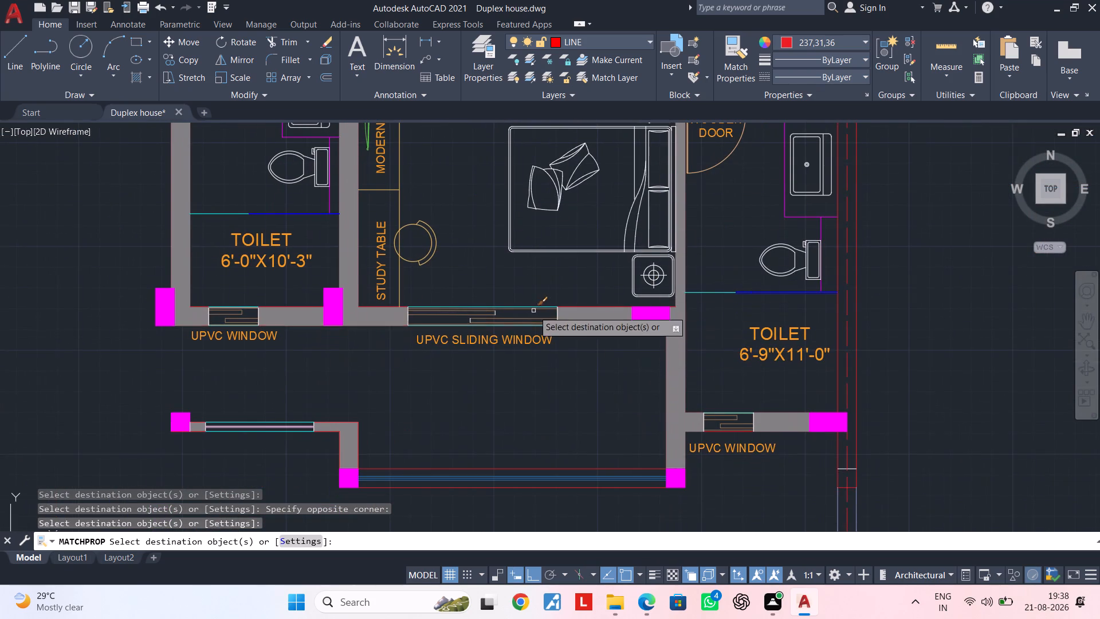
scroll(486, 308, "up", 5)
left_click(517, 324)
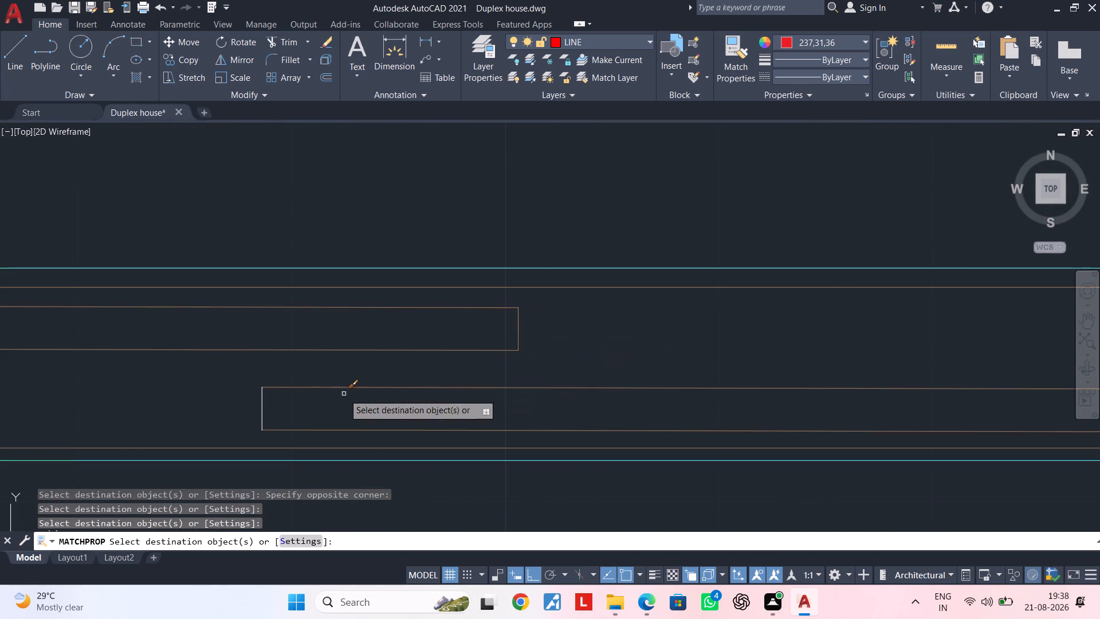
left_click(263, 411)
key("Escape")
scroll(501, 382, "down", 4)
key("Escape")
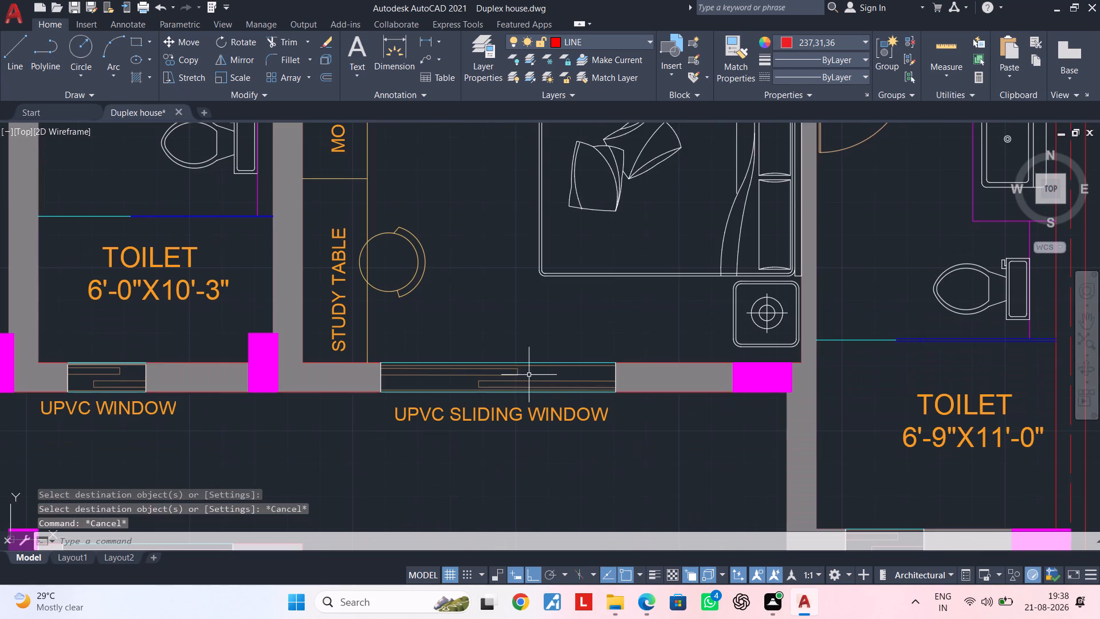
key("Escape")
key("Escape")
key("Escape")
Examine the upper floor plan from the M.Bedroom through the lobby to the kitchen windows for remaining drafting defects.
scroll(541, 311, "down", 2)
middle_click_drag(544, 326, 537, 471)
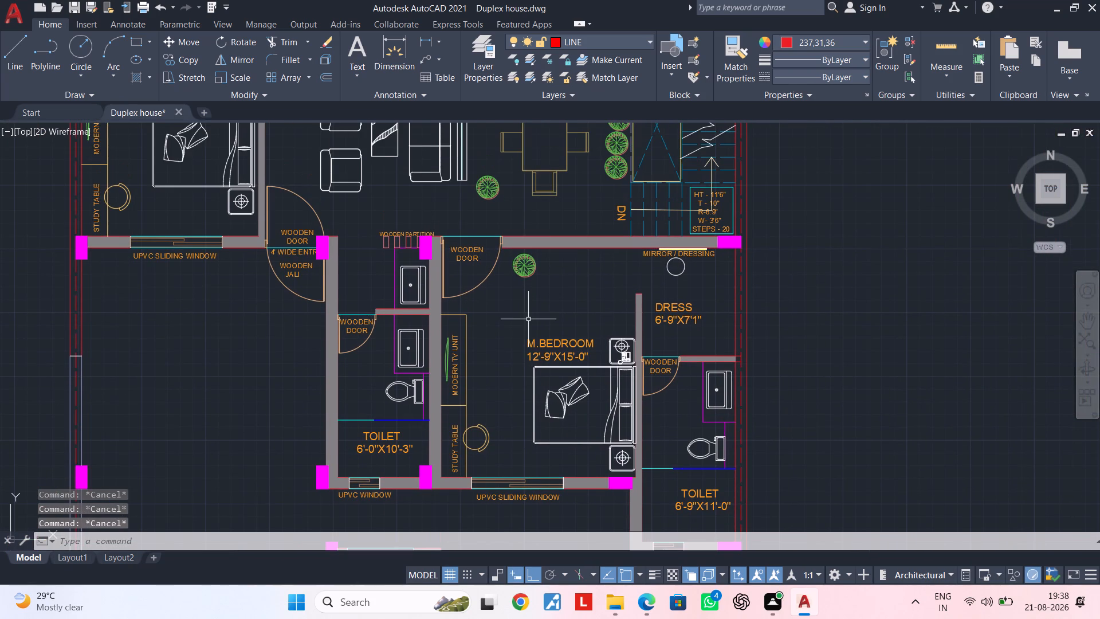
middle_click_drag(585, 310, 567, 328)
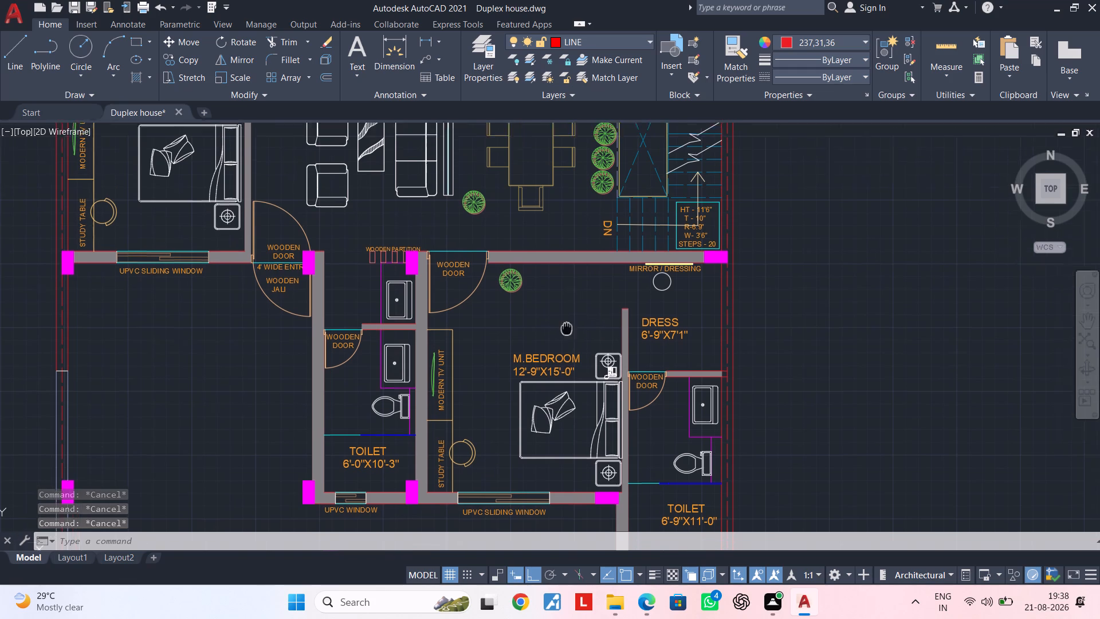
middle_click_drag(567, 328, 527, 364)
scroll(577, 338, "up", 2)
middle_click_drag(583, 345, 543, 316)
scroll(565, 328, "up", 1)
scroll(544, 312, "down", 2)
middle_click_drag(544, 312, 543, 403)
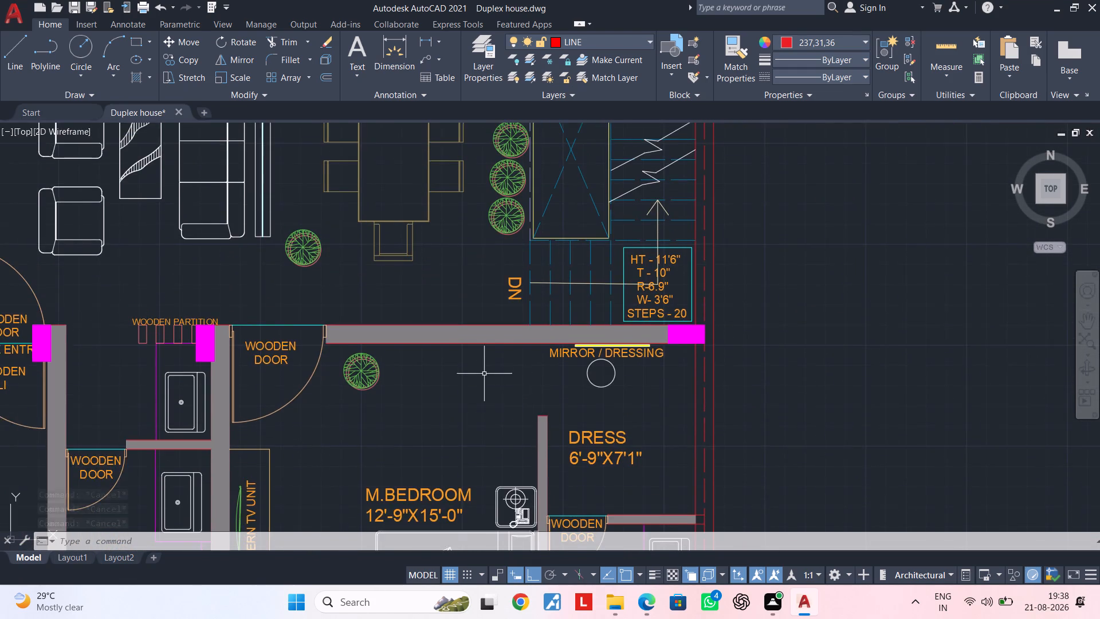
scroll(488, 374, "down", 1)
middle_click_drag(497, 375, 625, 398)
middle_click_drag(626, 398, 630, 502)
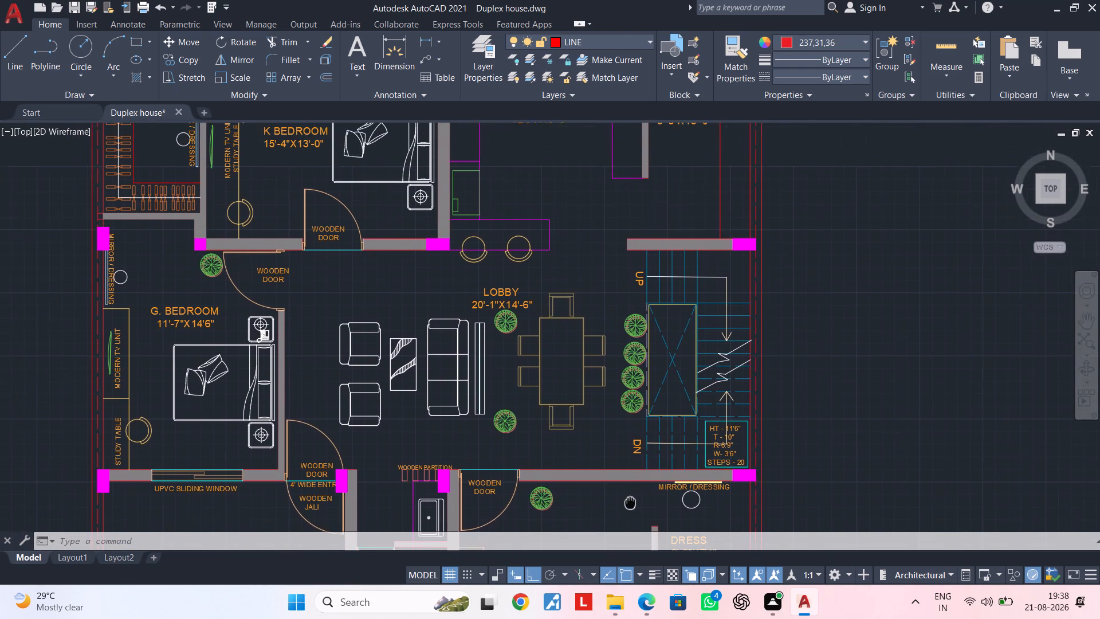
middle_click_drag(630, 502, 631, 506)
middle_click_drag(599, 278, 607, 406)
scroll(599, 278, "down", 1)
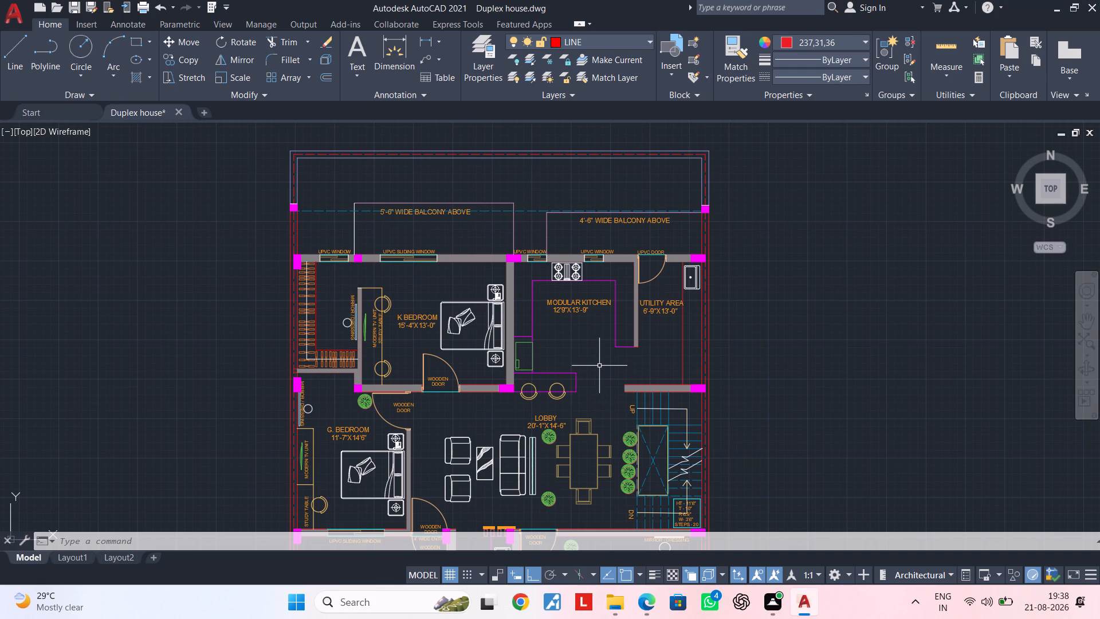
scroll(563, 225, "up", 4)
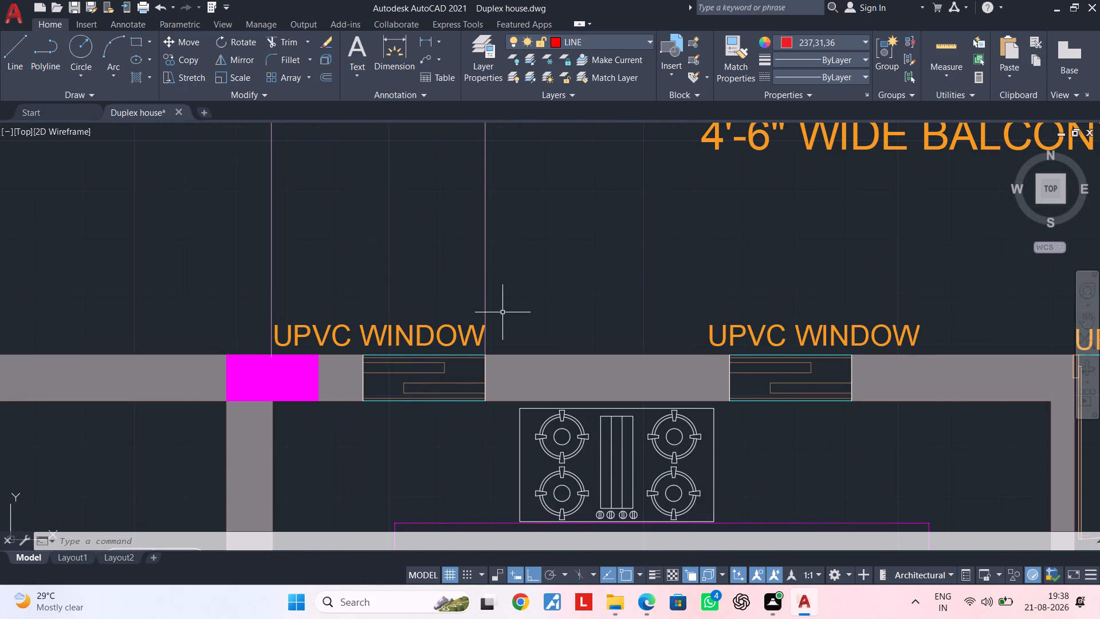
middle_click_drag(502, 312, 505, 154)
scroll(497, 265, "down", 2)
middle_click_drag(471, 279, 490, 150)
middle_click_drag(579, 371, 551, 238)
scroll(583, 281, "down", 2)
middle_click_drag(583, 281, 568, 328)
Stretch the two west corners of the wall hatch east of the utility area's UPVC door onto the door jamb line.
scroll(635, 204, "up", 8)
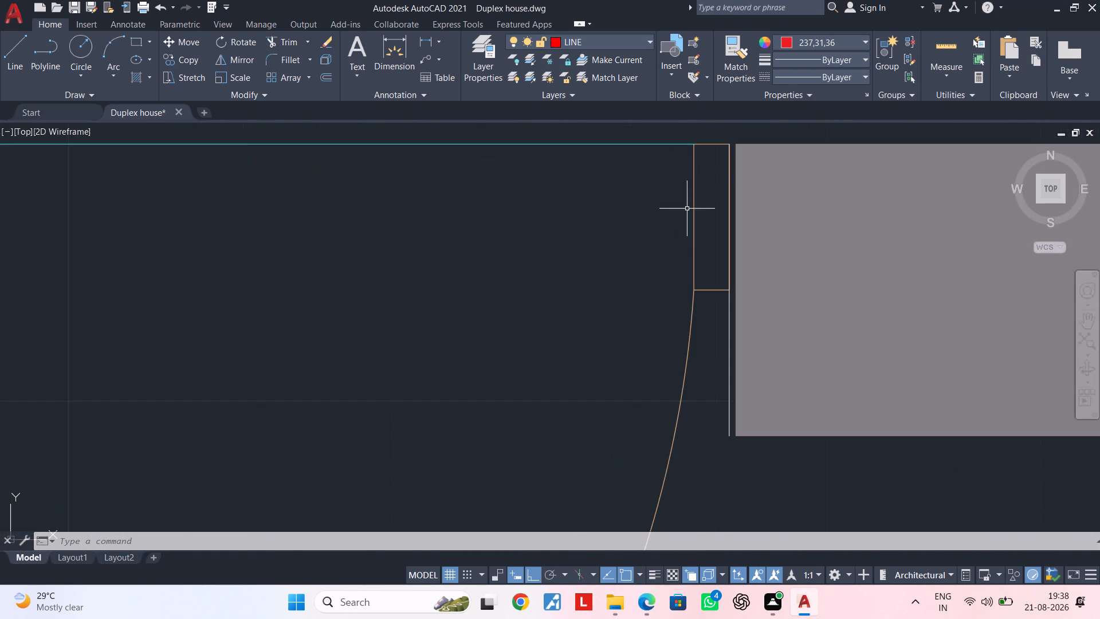
scroll(693, 208, "up", 1)
middle_click_drag(693, 208, 524, 280)
left_click(601, 206)
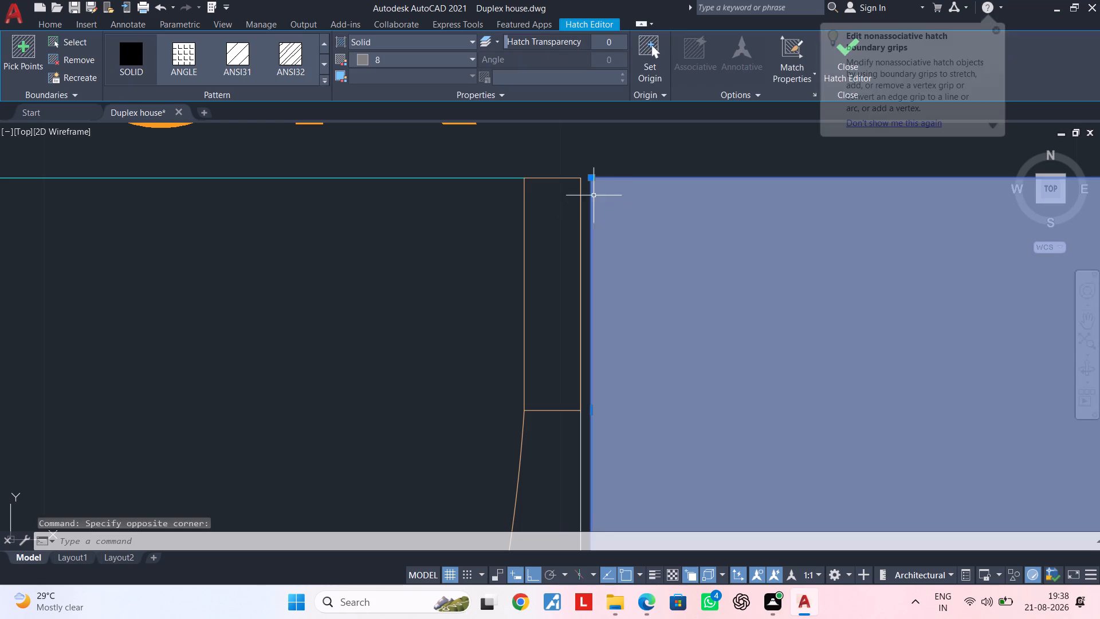
left_click(593, 178)
left_click(579, 178)
middle_click_drag(600, 256, 585, 143)
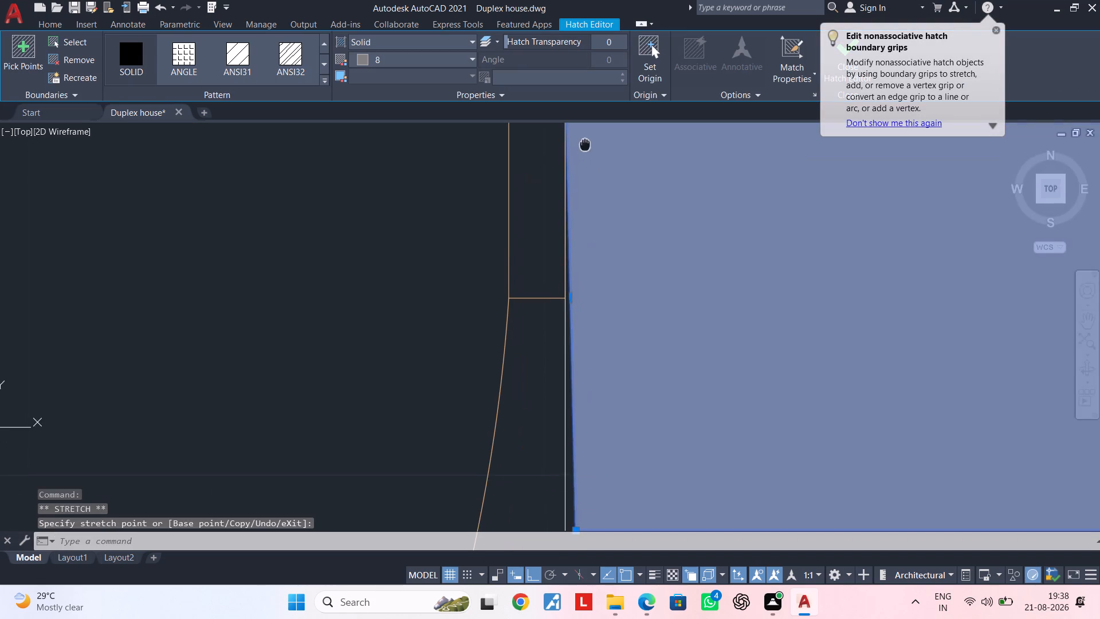
middle_click_drag(612, 307, 640, 180)
left_click(606, 402)
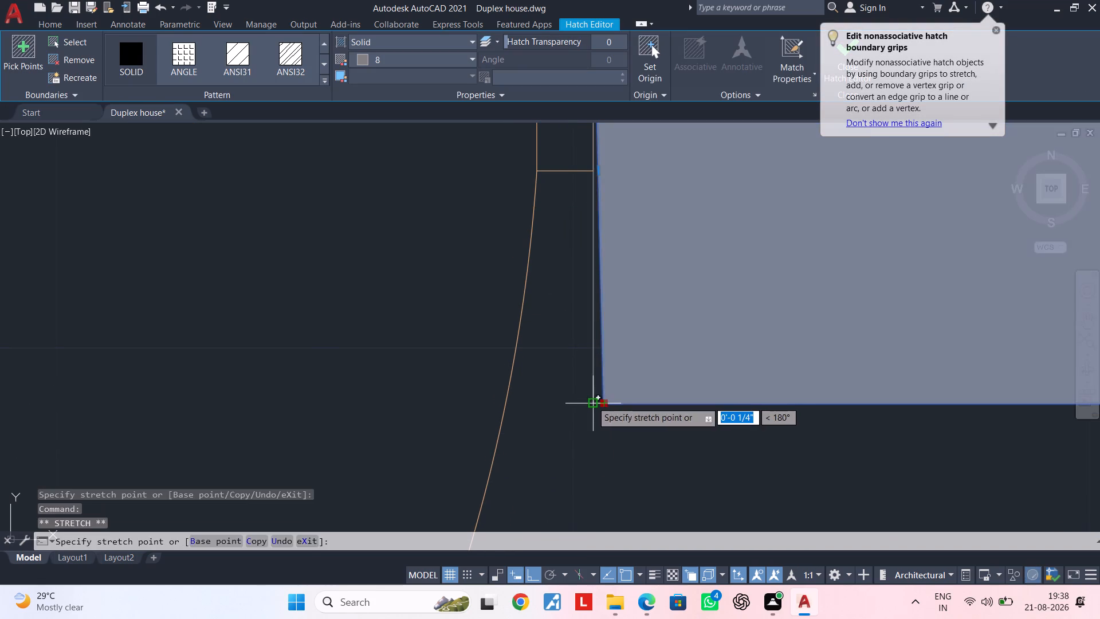
left_click(592, 401)
scroll(593, 401, "down", 4)
key("Escape")
key("Escape")
Examine the north wall, balconies and overall upper floor plan beside the ground floor plan for unfinished areas.
middle_click_drag(620, 429, 605, 342)
scroll(623, 374, "down", 2)
middle_click_drag(624, 374, 624, 355)
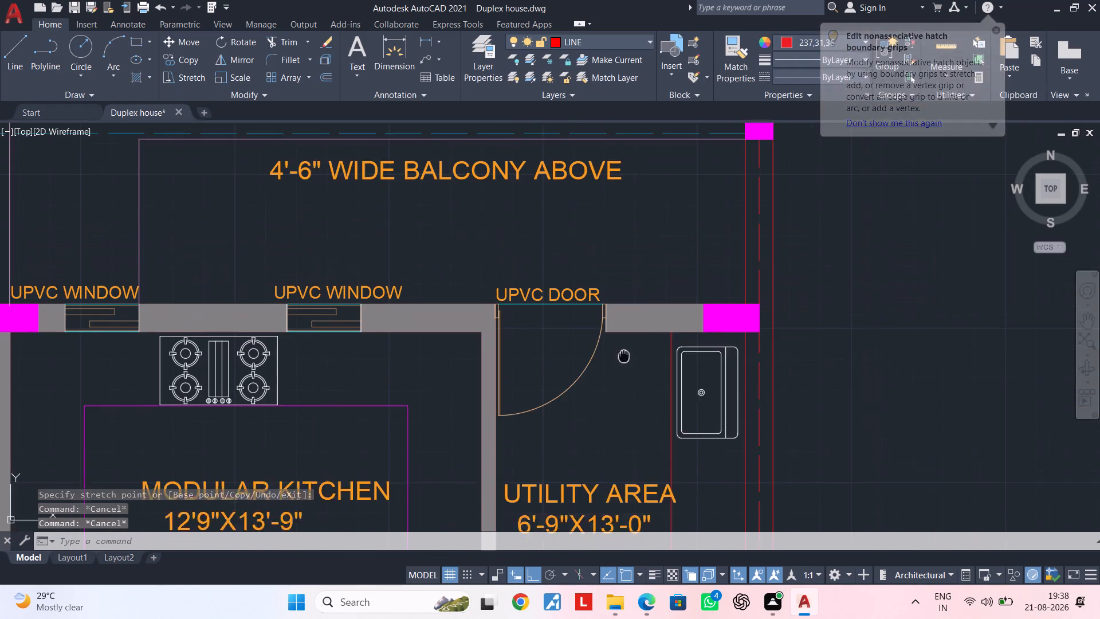
middle_click_drag(624, 355, 639, 312)
key("Escape")
key("Escape")
middle_click_drag(633, 352, 595, 392)
scroll(628, 358, "down", 1)
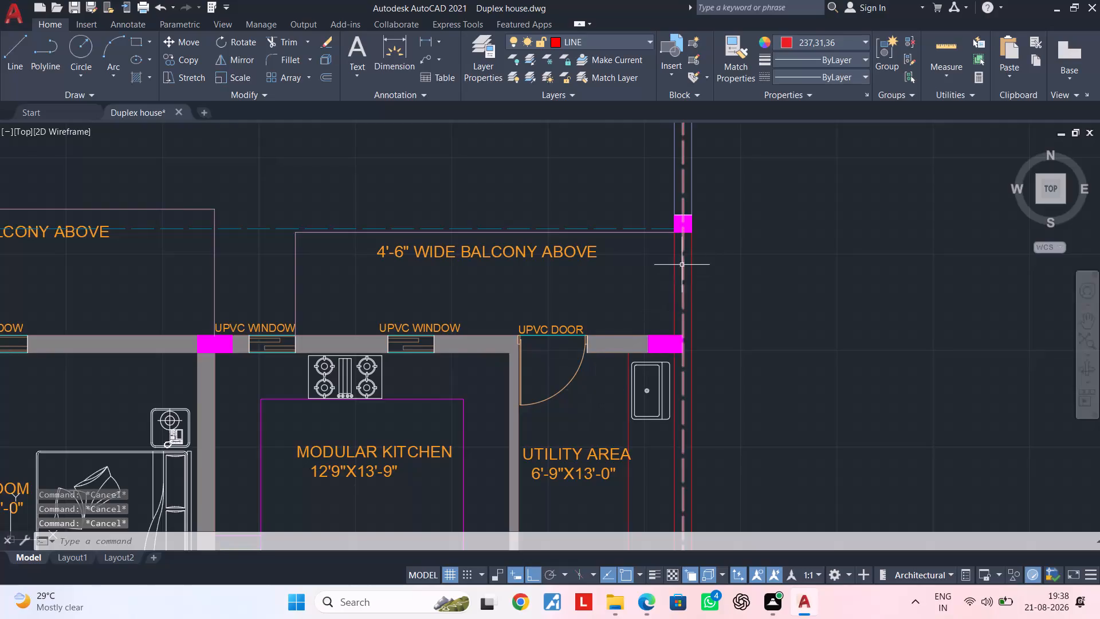
middle_click_drag(651, 256, 612, 313)
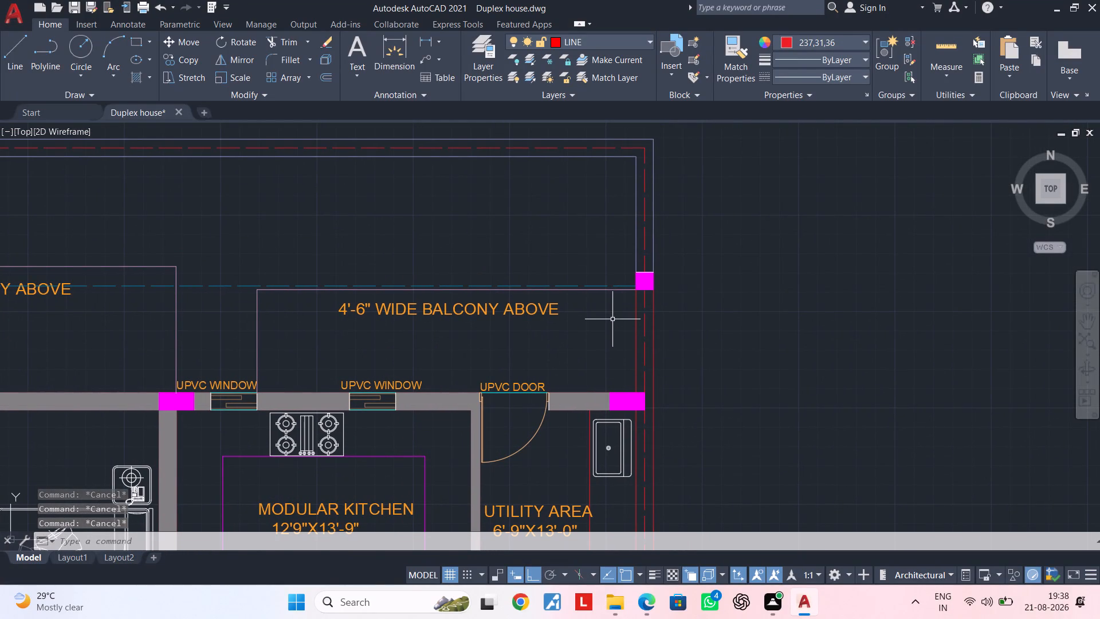
scroll(612, 319, "down", 1)
middle_click_drag(612, 319, 818, 267)
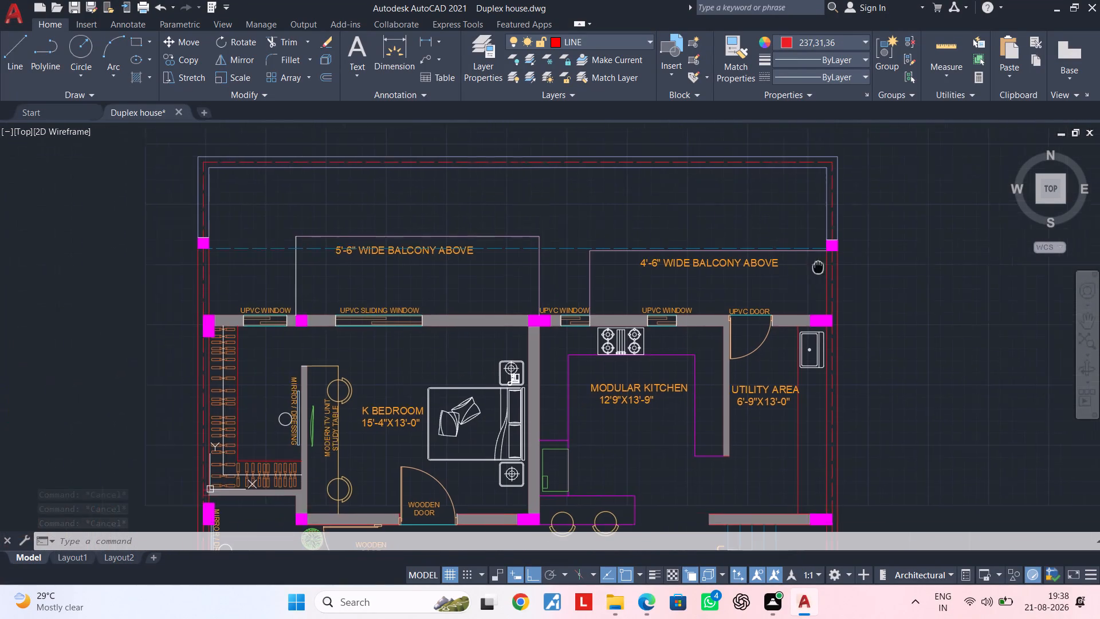
middle_click_drag(818, 267, 837, 264)
middle_click_drag(595, 284, 688, 224)
scroll(689, 226, "down", 2)
middle_click_drag(692, 275, 727, 173)
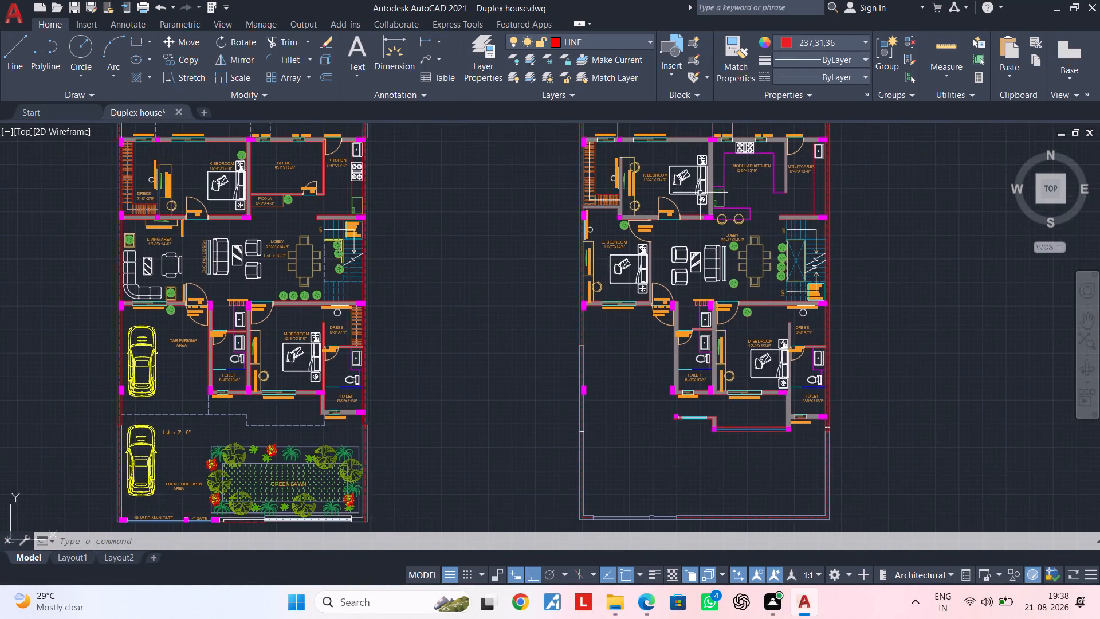
scroll(618, 315, "up", 2)
middle_click_drag(646, 339, 632, 271)
Save the duplex house drawing.
key("ctrl+s")
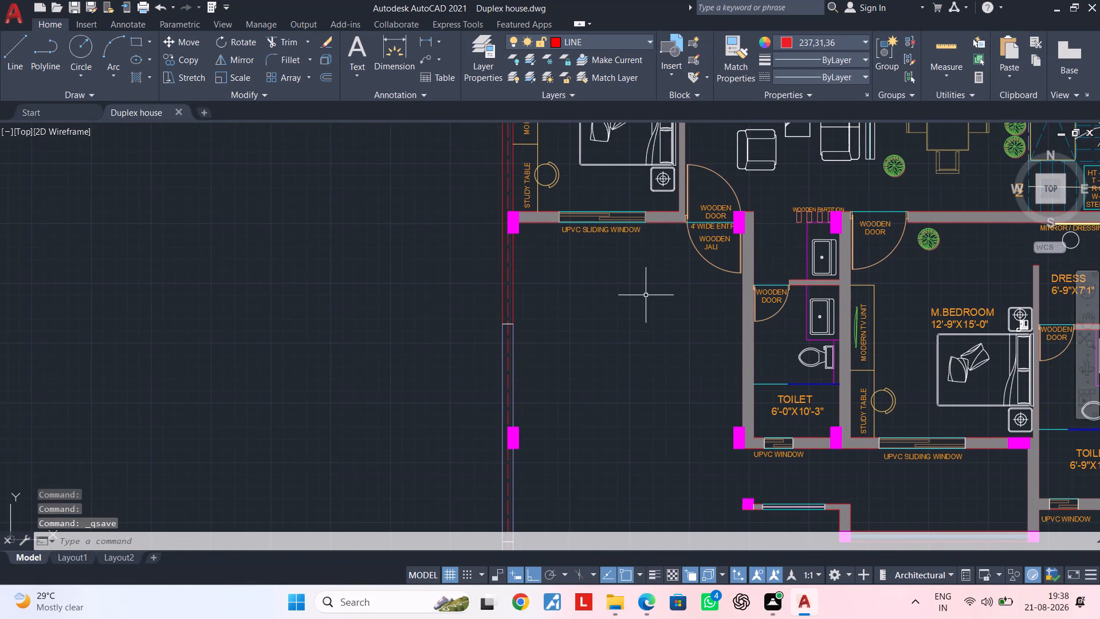
key("ctrl+s")
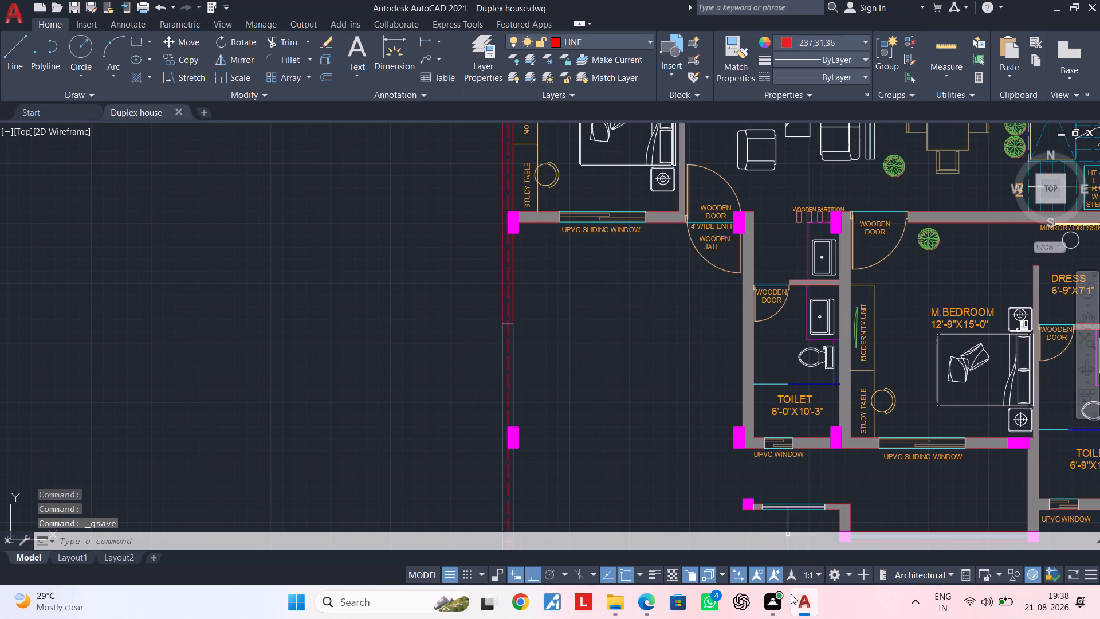
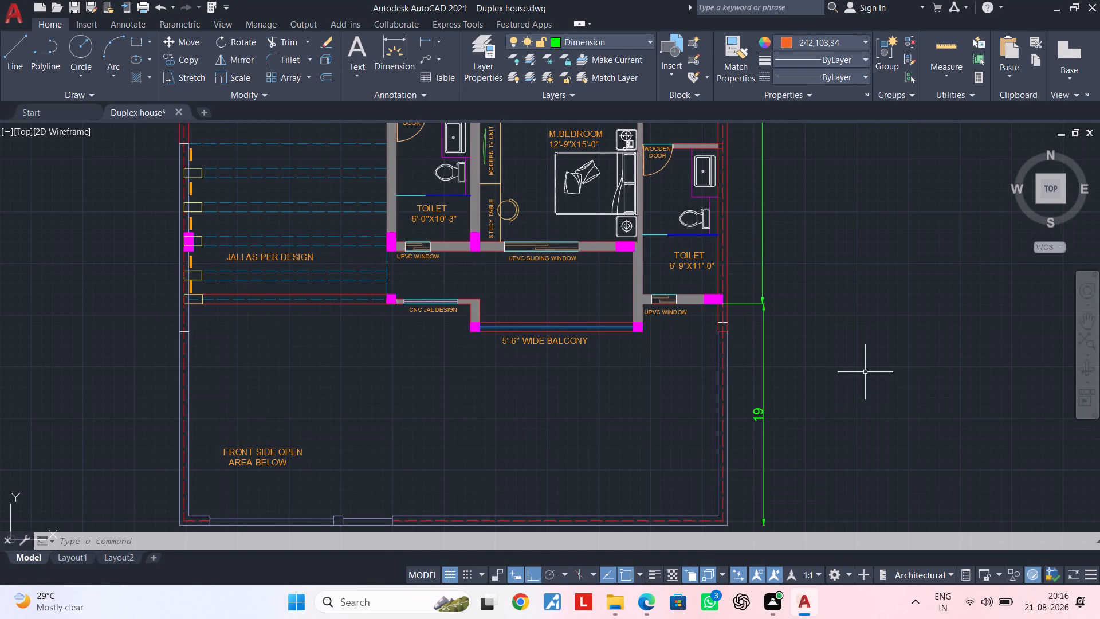
Compare the upper floor's balcony, open terrace and front open area with the ground floor plan for remaining differences.
scroll(864, 374, "down", 2)
middle_click_drag(761, 403, 627, 454)
scroll(590, 421, "up", 3)
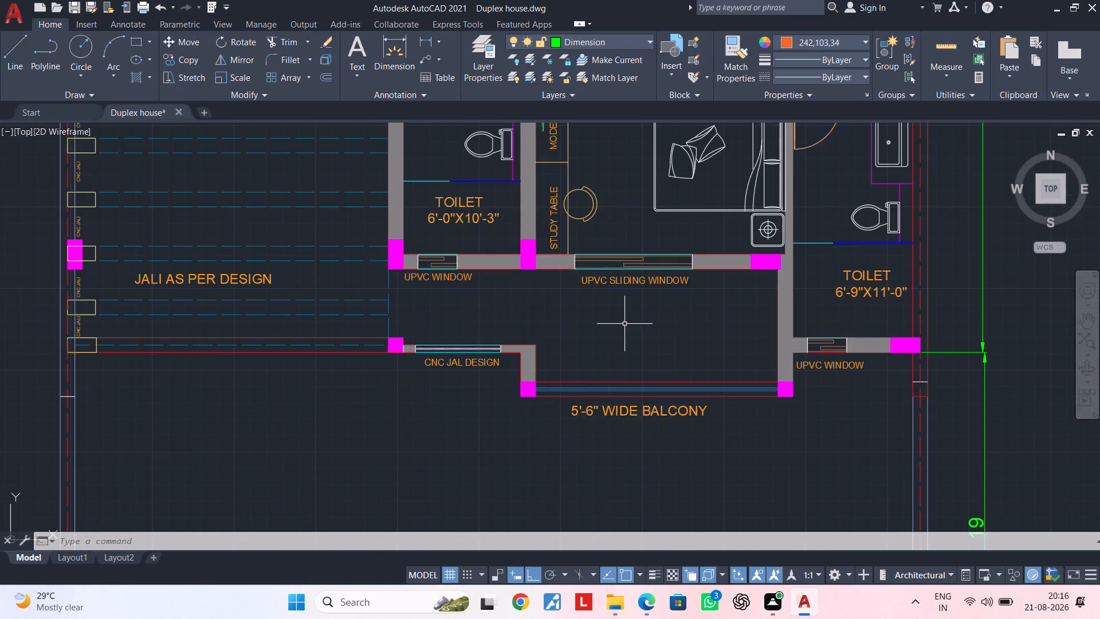
middle_click_drag(623, 338, 566, 464)
scroll(571, 377, "down", 1)
middle_click_drag(571, 259, 563, 379)
scroll(571, 259, "down", 1)
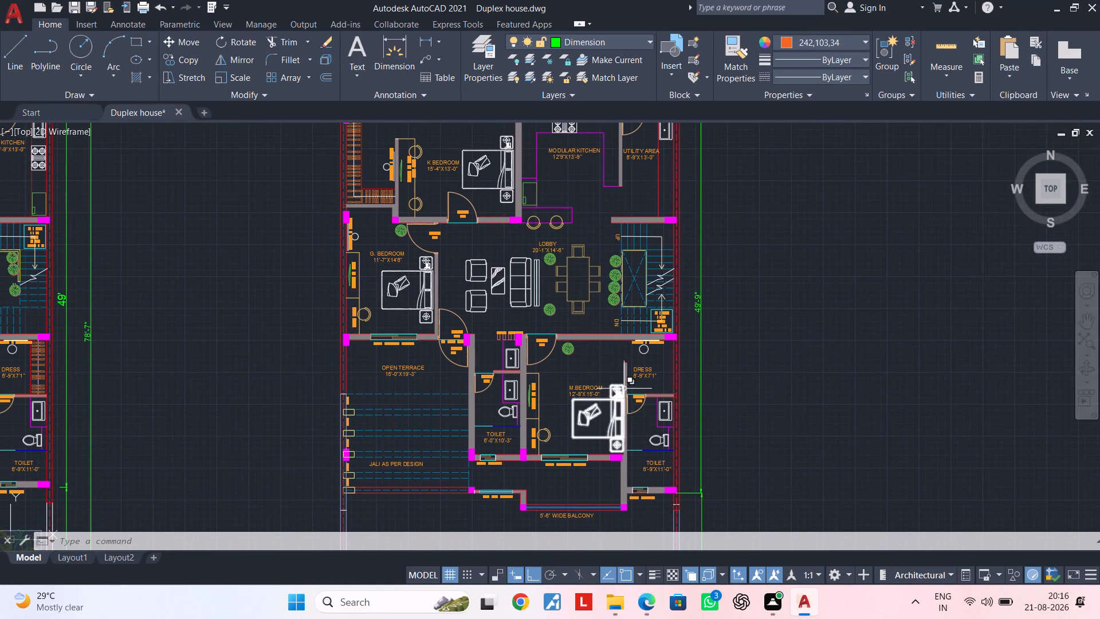
middle_click_drag(628, 388, 824, 362)
middle_click_drag(774, 362, 908, 322)
middle_click_drag(594, 355, 716, 320)
scroll(716, 320, "down", 1)
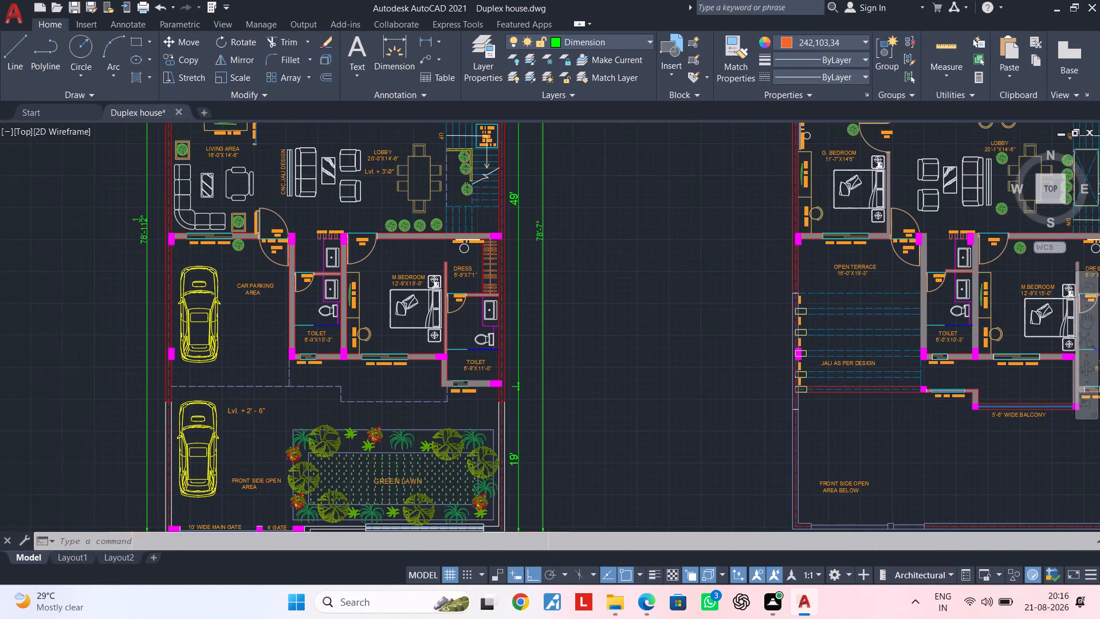
scroll(800, 324, "up", 3)
middle_click_drag(696, 343, 732, 305)
scroll(749, 315, "down", 2)
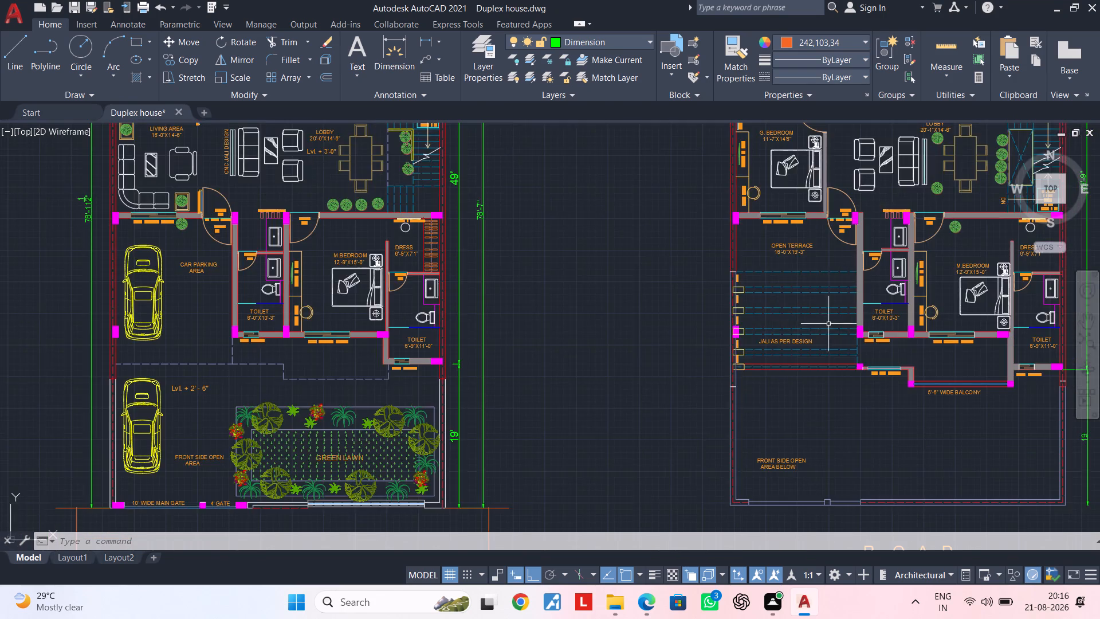
middle_click_drag(831, 324, 507, 319)
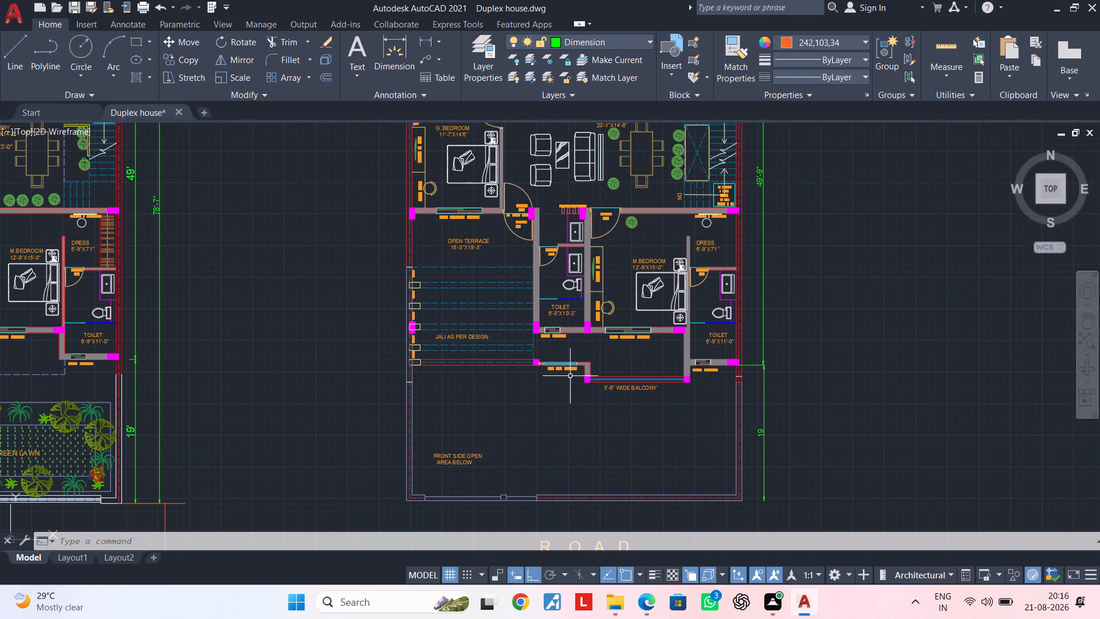
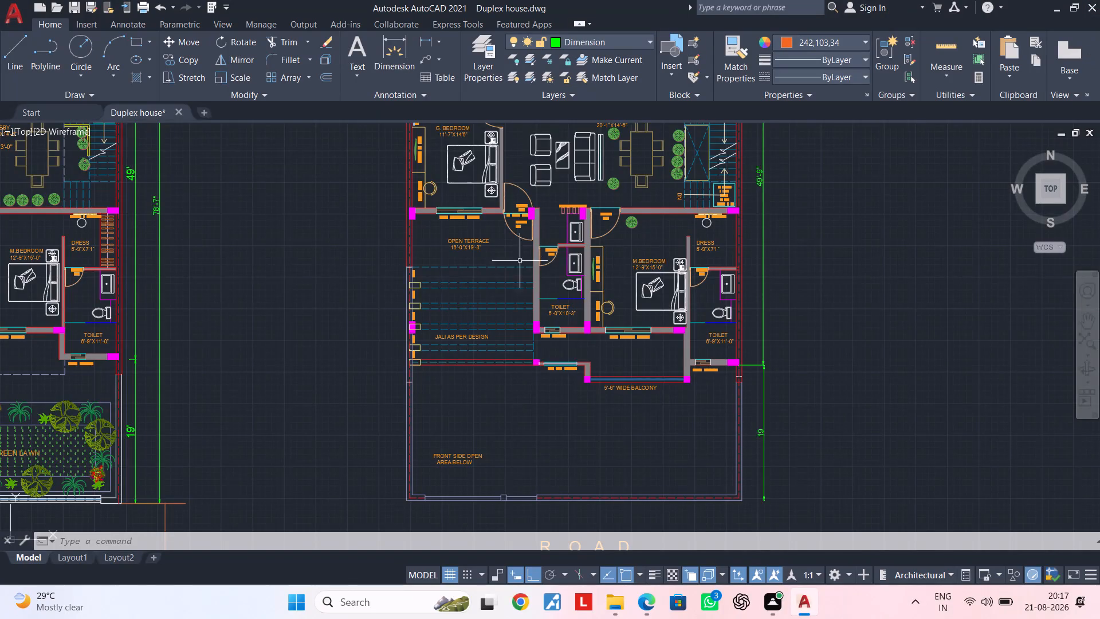
Examine the ground and first floor plans side by side, from the open terrace up to the rear balconies.
scroll(493, 279, "up", 1)
middle_click_drag(435, 288, 439, 414)
scroll(169, 311, "down", 1)
middle_click_drag(170, 312, 429, 314)
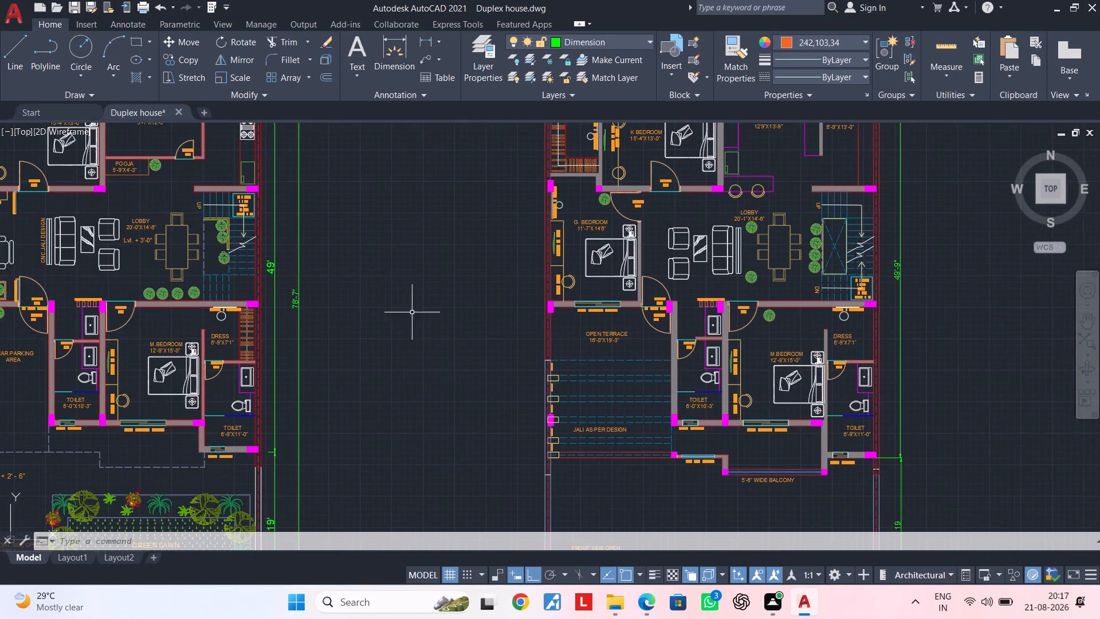
middle_click_drag(324, 281, 565, 297)
scroll(533, 279, "up", 1)
scroll(536, 279, "down", 1)
middle_click_drag(560, 272, 509, 347)
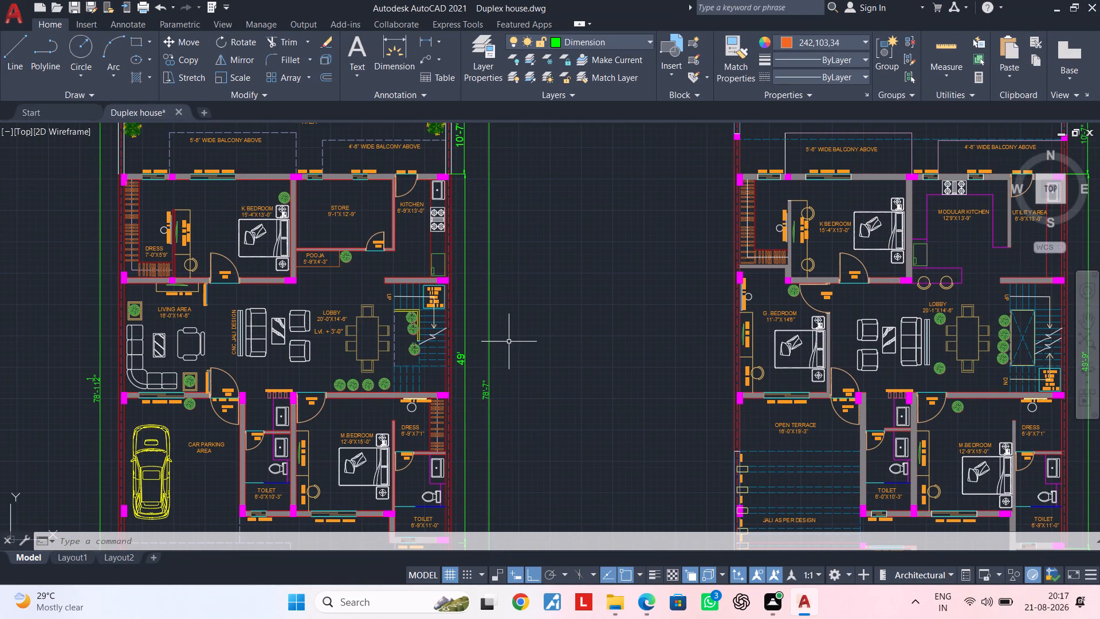
Save the Duplex house drawing.
key("ctrl+s")
key("ctrl+s")
Review the complete ground floor and first floor plans, including the lobby, room layouts and road labels, for anything left unfinished.
scroll(518, 322, "down", 3)
middle_click_drag(528, 315, 473, 297)
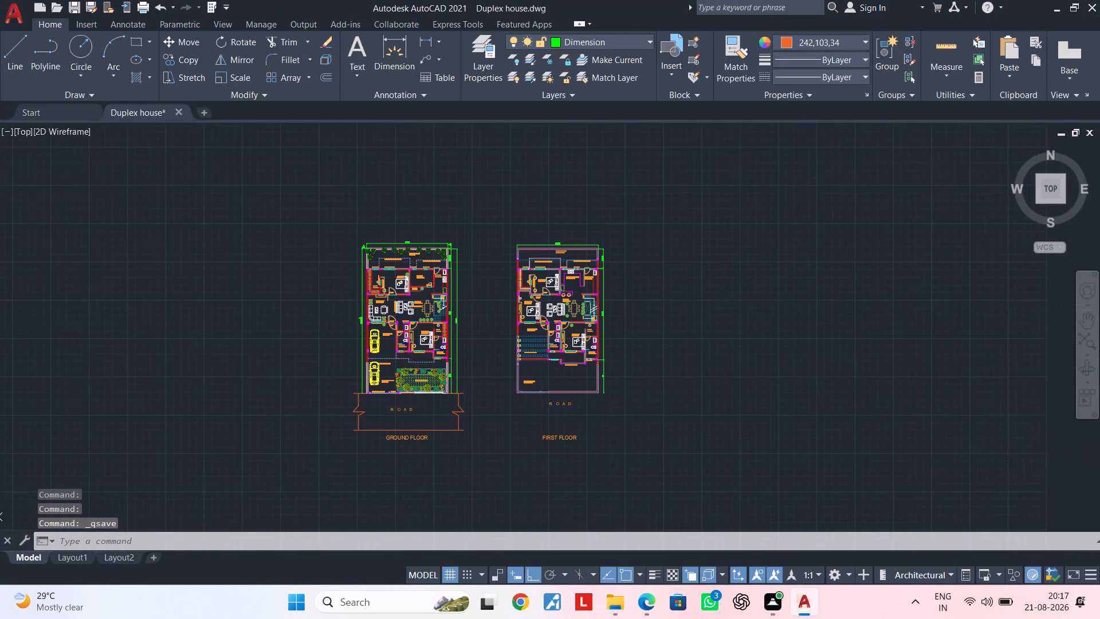
key("Escape")
scroll(477, 284, "up", 1)
middle_click_drag(481, 274, 501, 211)
middle_click_drag(504, 291, 510, 236)
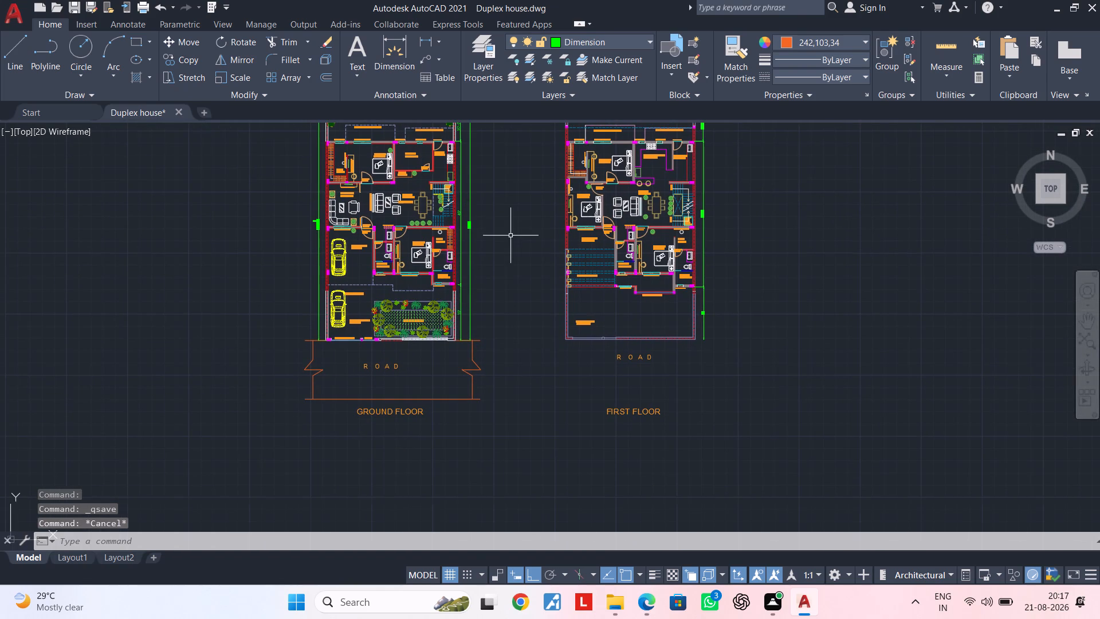
middle_click_drag(510, 236, 489, 291)
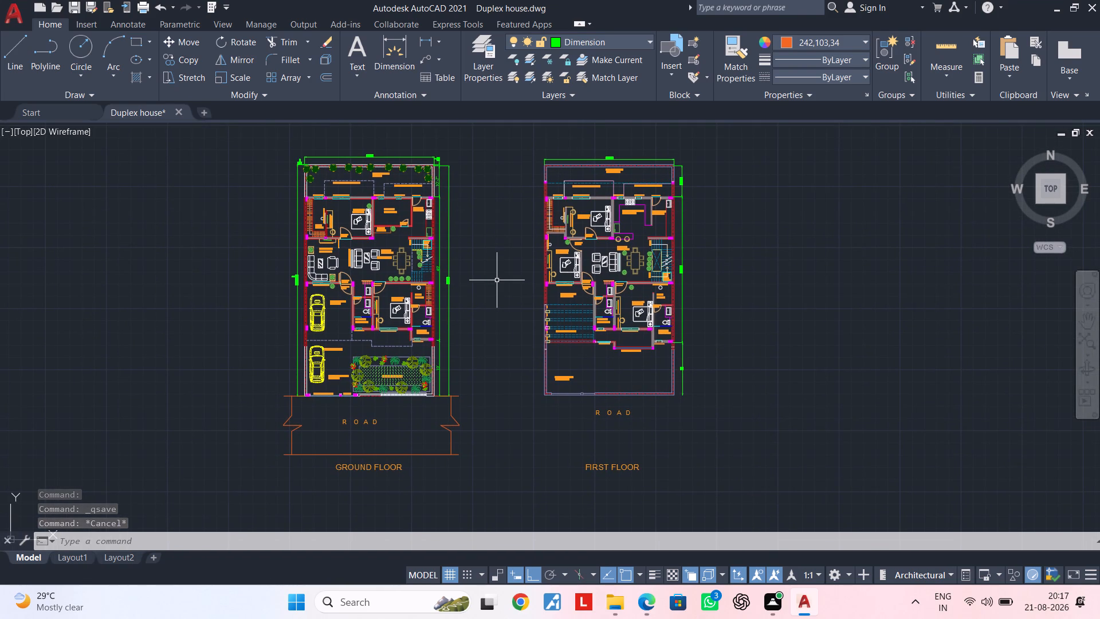
scroll(490, 280, "up", 1)
middle_click_drag(483, 291, 455, 359)
scroll(441, 334, "down", 1)
middle_click_drag(441, 334, 439, 339)
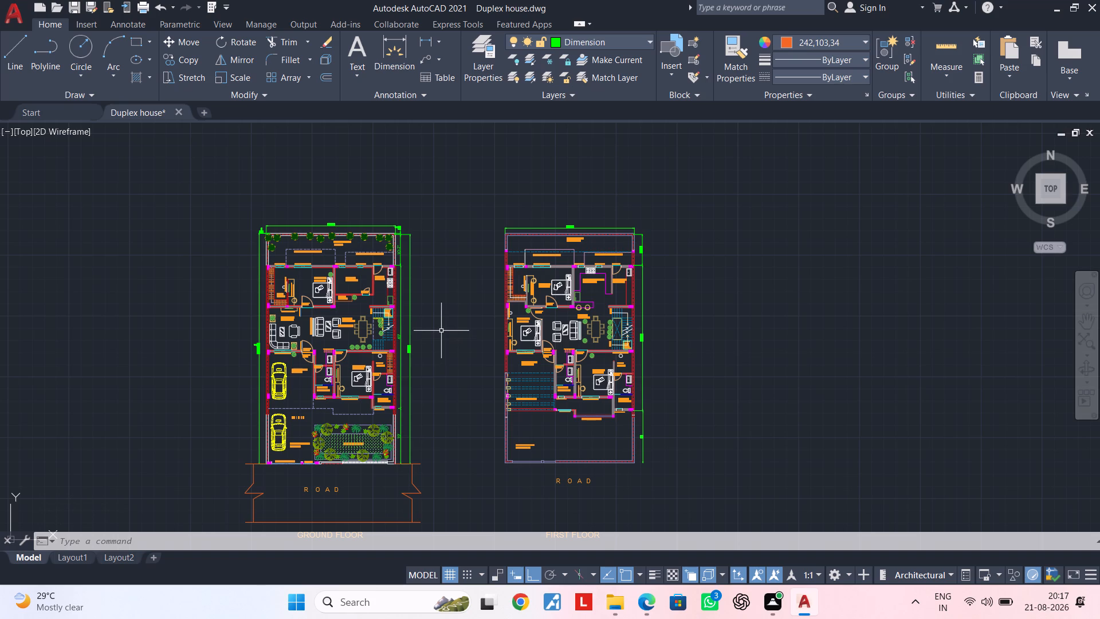
middle_click_drag(430, 322, 494, 297)
scroll(403, 296, "up", 5)
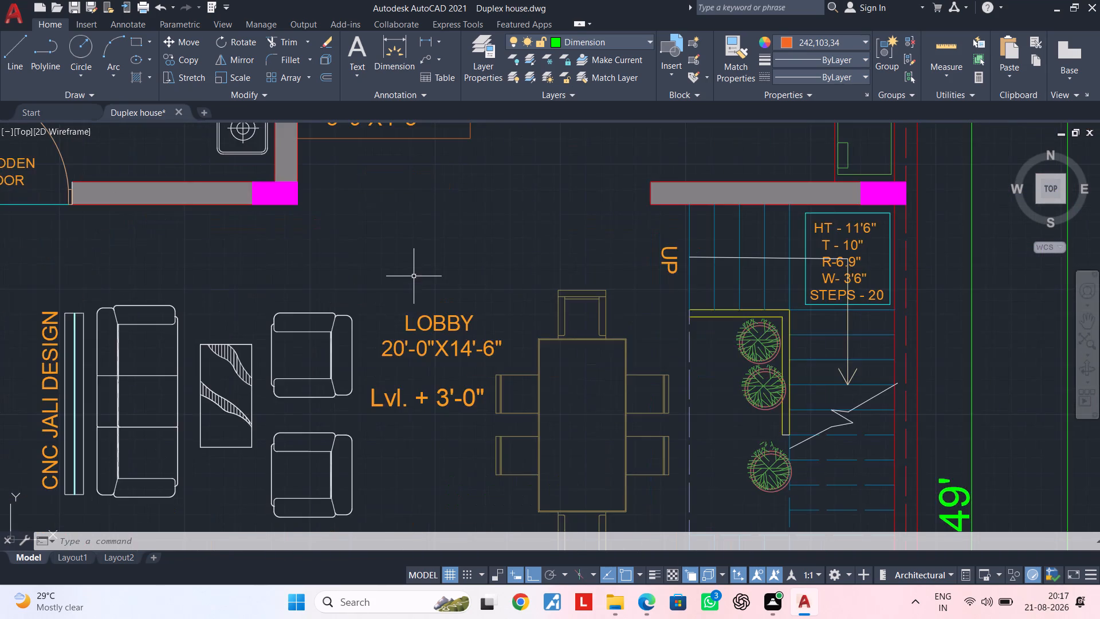
scroll(414, 276, "down", 1)
scroll(460, 272, "down", 2)
middle_click_drag(628, 260, 315, 263)
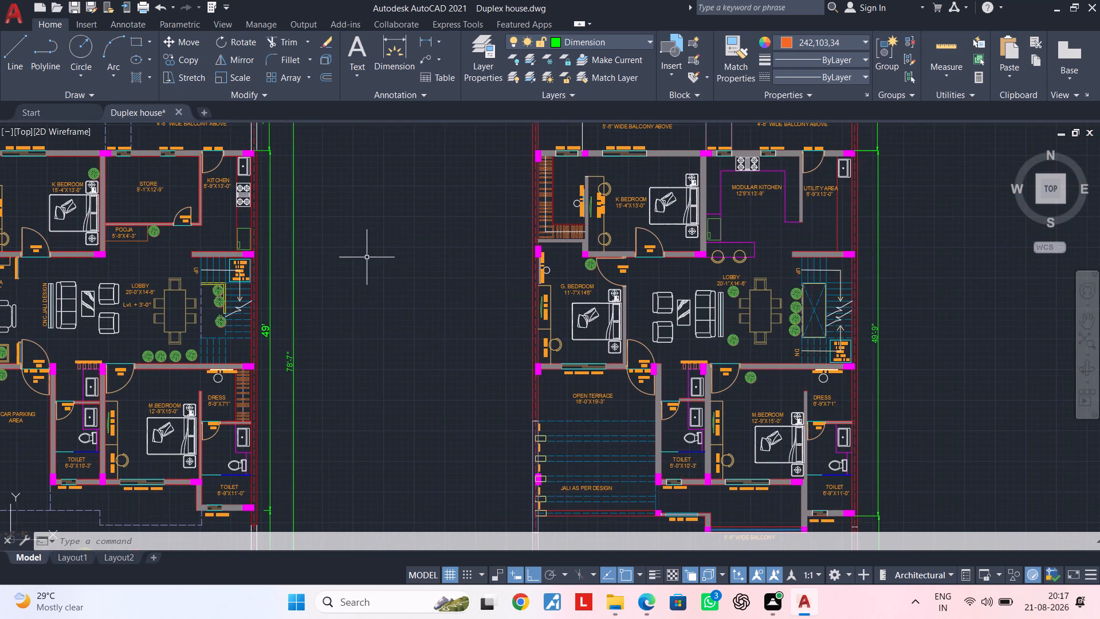
middle_click_drag(370, 257, 510, 260)
scroll(370, 257, "down", 1)
middle_click_drag(496, 260, 554, 260)
key("Escape")
key("Escape")
key("Escape")
middle_click_drag(551, 260, 500, 269)
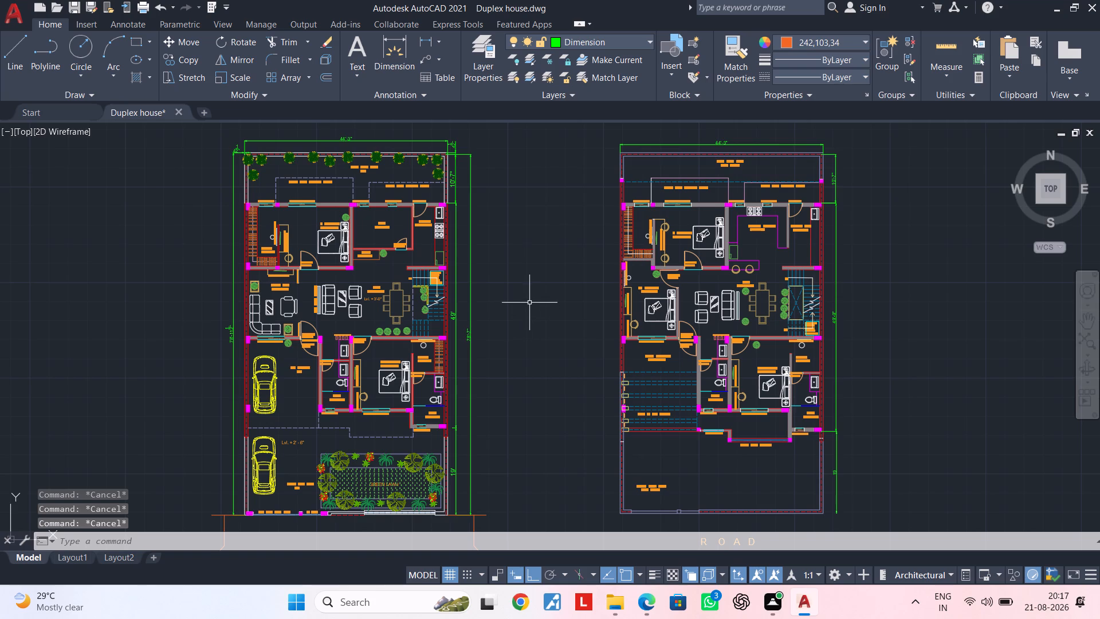
middle_click_drag(529, 302, 533, 267)
middle_click_drag(533, 265, 513, 315)
key("Escape")
key("Escape")
key("Escape")
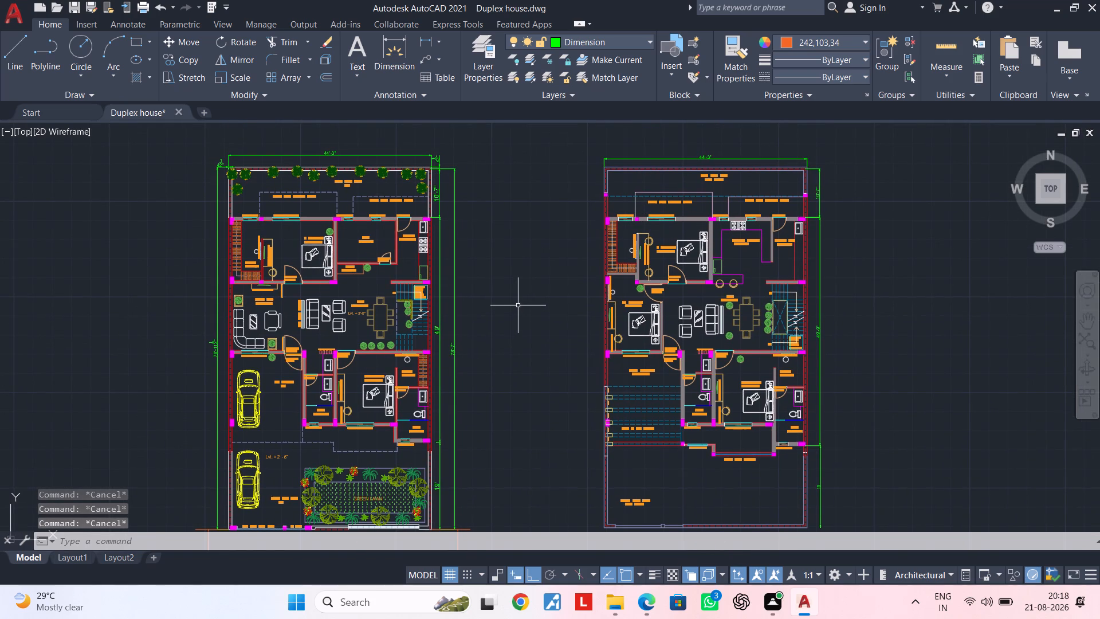
Set up a plot using the previous plot's settings, with a window enclosing both floor plans, the road and their titles.
key("ctrl+p")
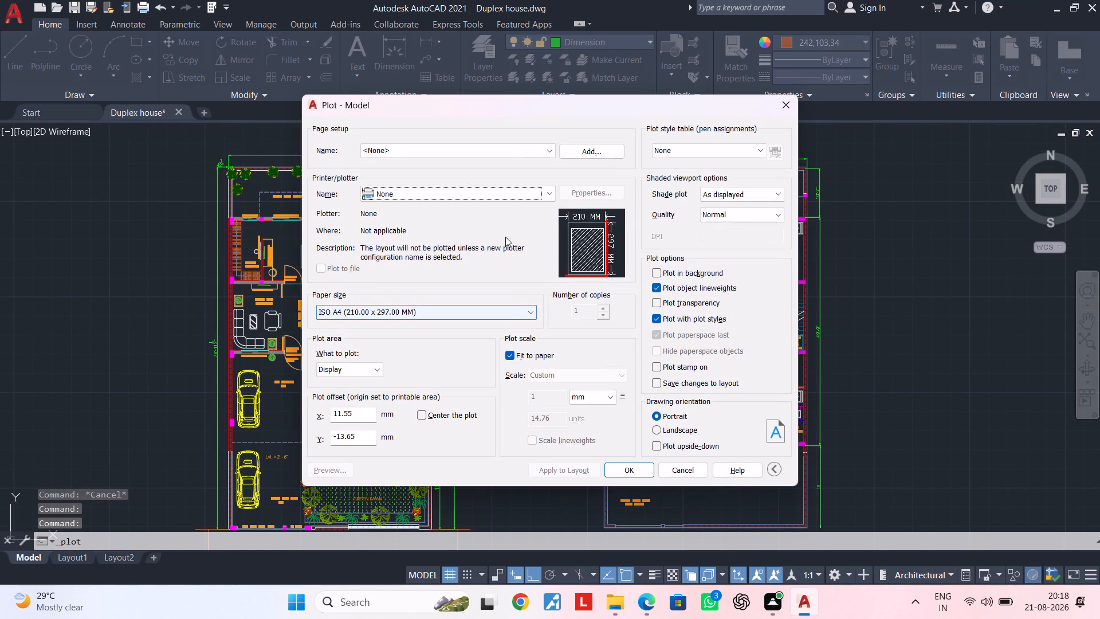
left_click(520, 148)
left_click(481, 174)
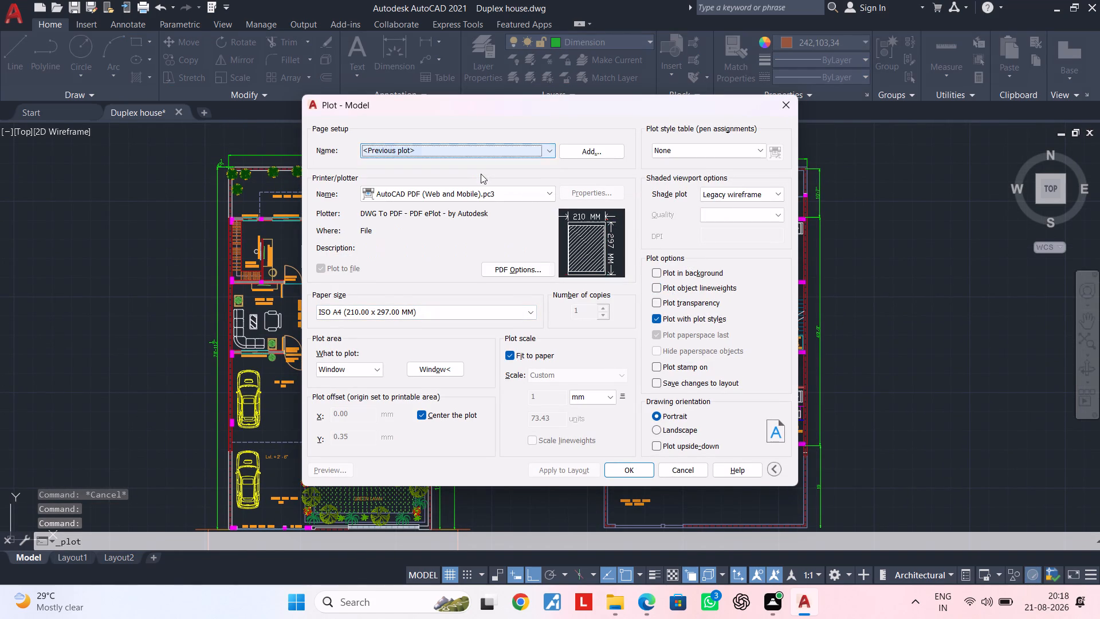
left_click(442, 370)
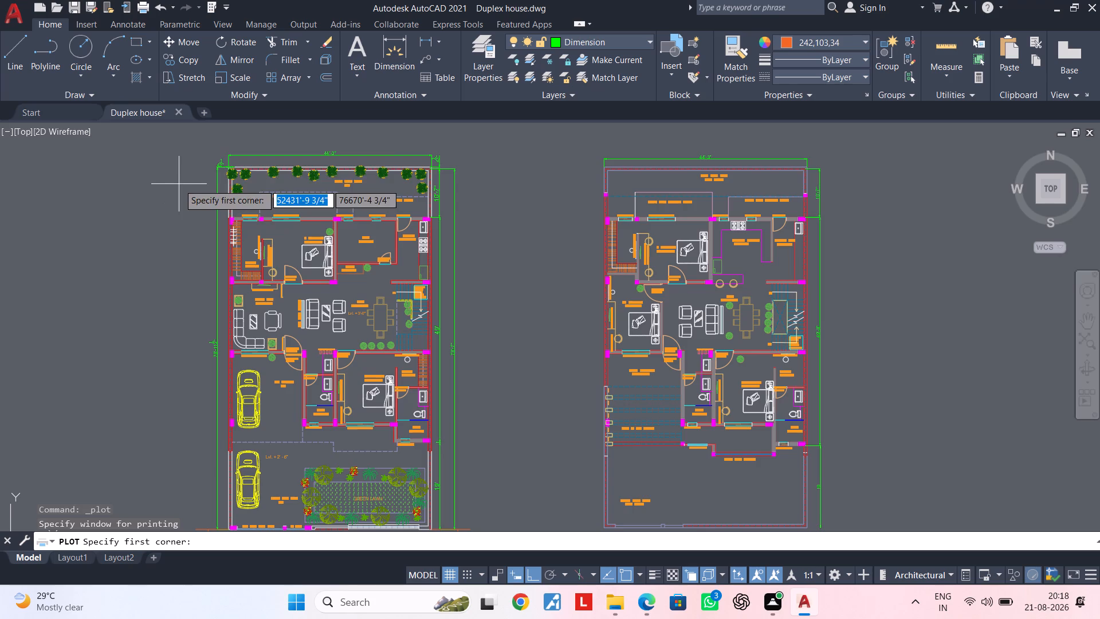
scroll(179, 147, "down", 2)
scroll(188, 148, "up", 1)
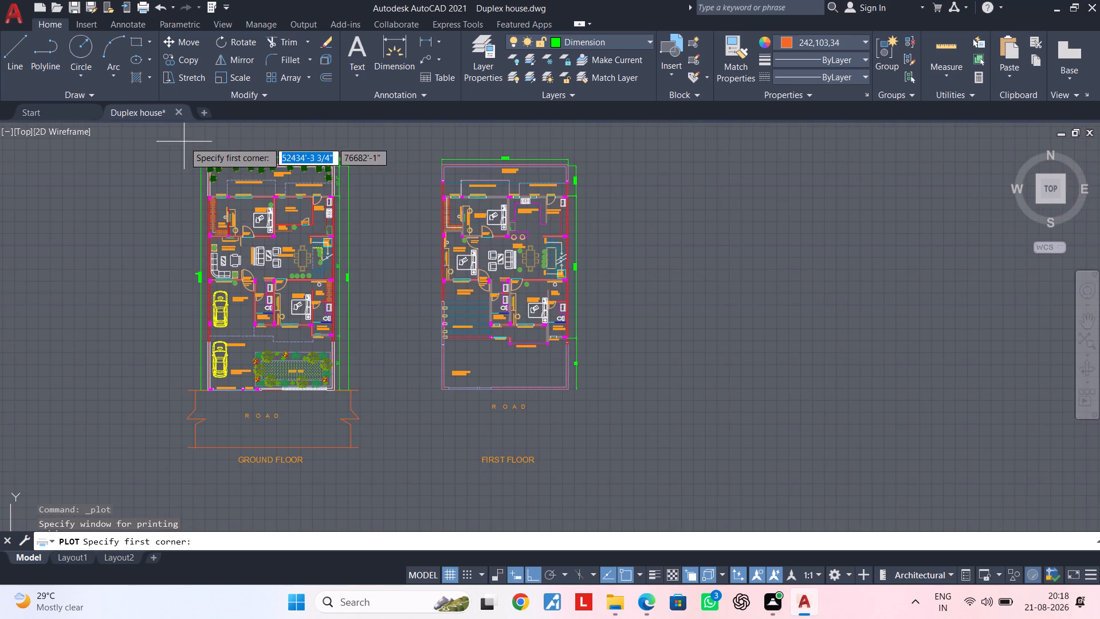
left_click(182, 134)
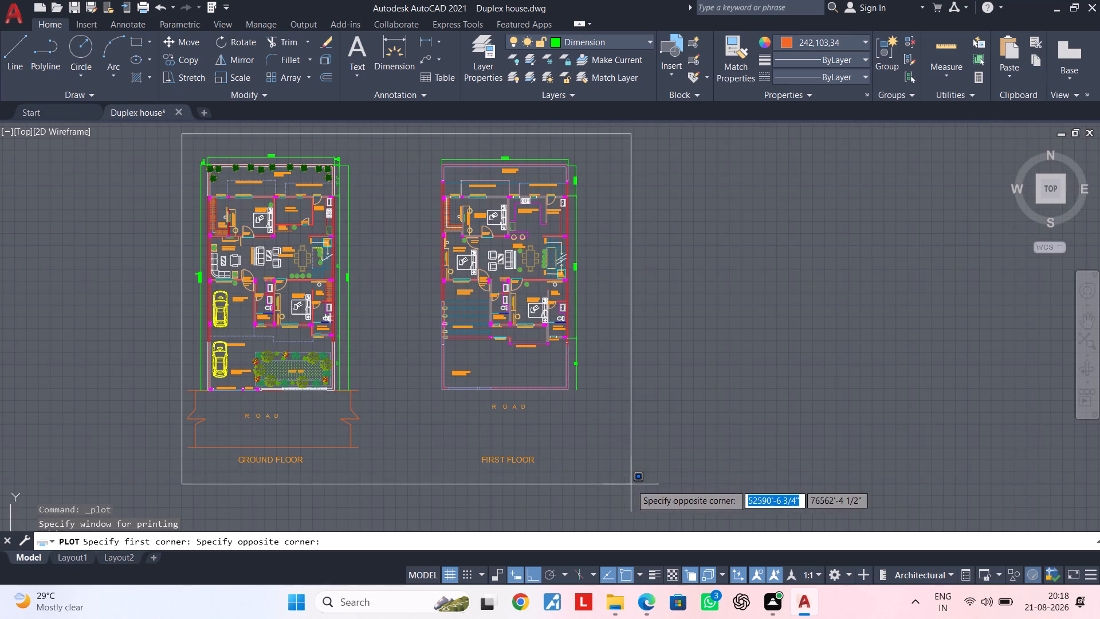
left_click(631, 484)
Preview the plot and inspect the wall hatches, labels, colours and sheet placement of both floor plans.
left_click(340, 468)
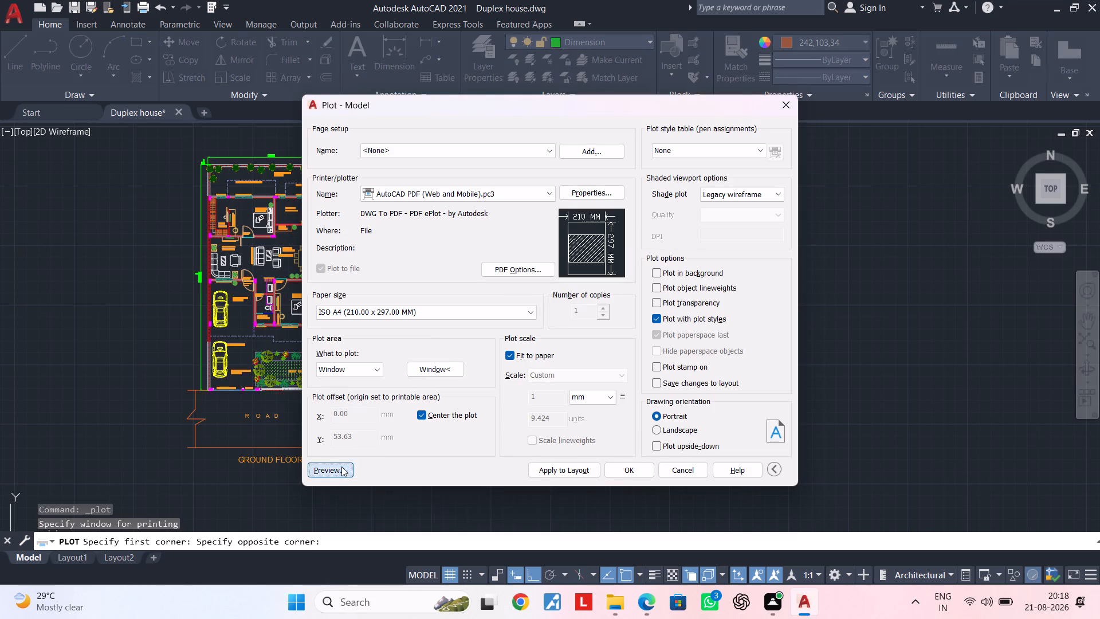
scroll(469, 296, "up", 6)
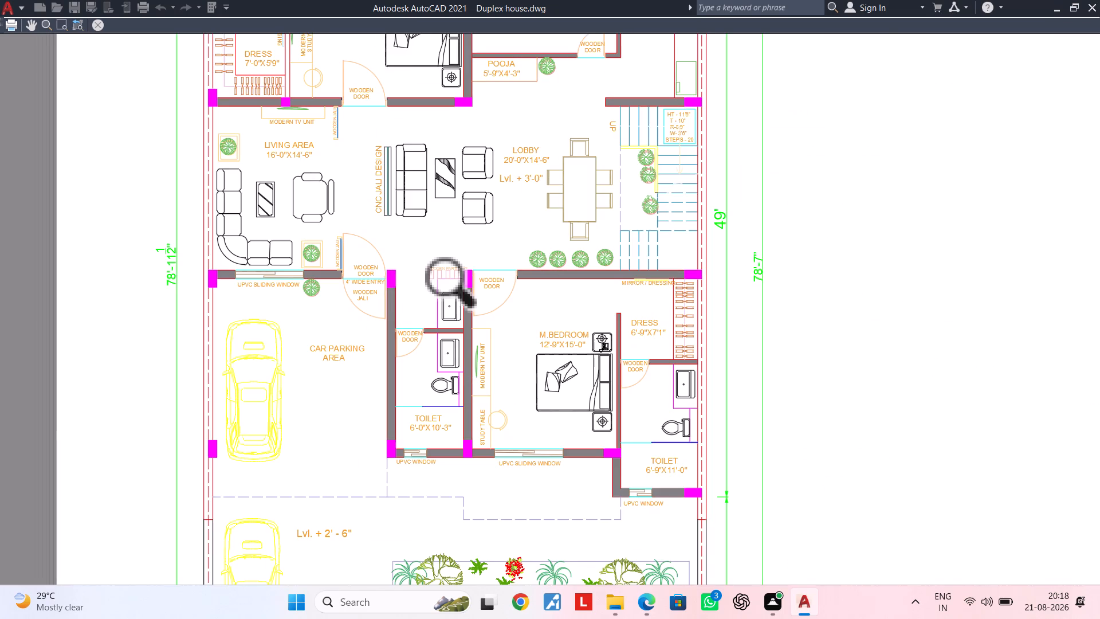
scroll(473, 299, "down", 1)
middle_click_drag(655, 300, 594, 300)
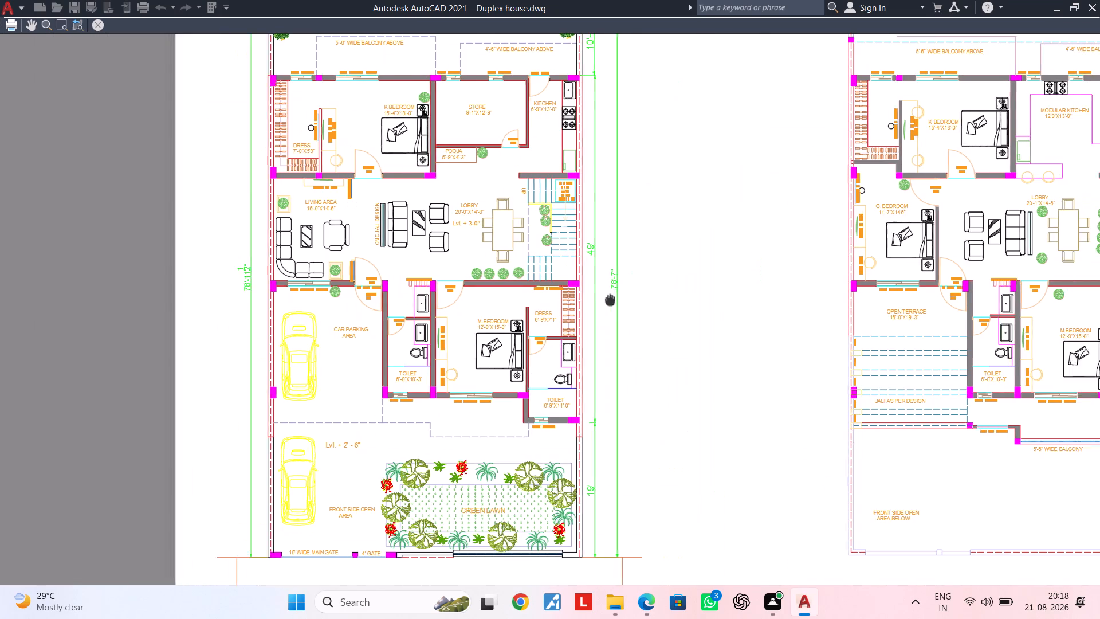
middle_click_drag(594, 300, 274, 304)
scroll(625, 310, "up", 2)
scroll(625, 310, "down", 1)
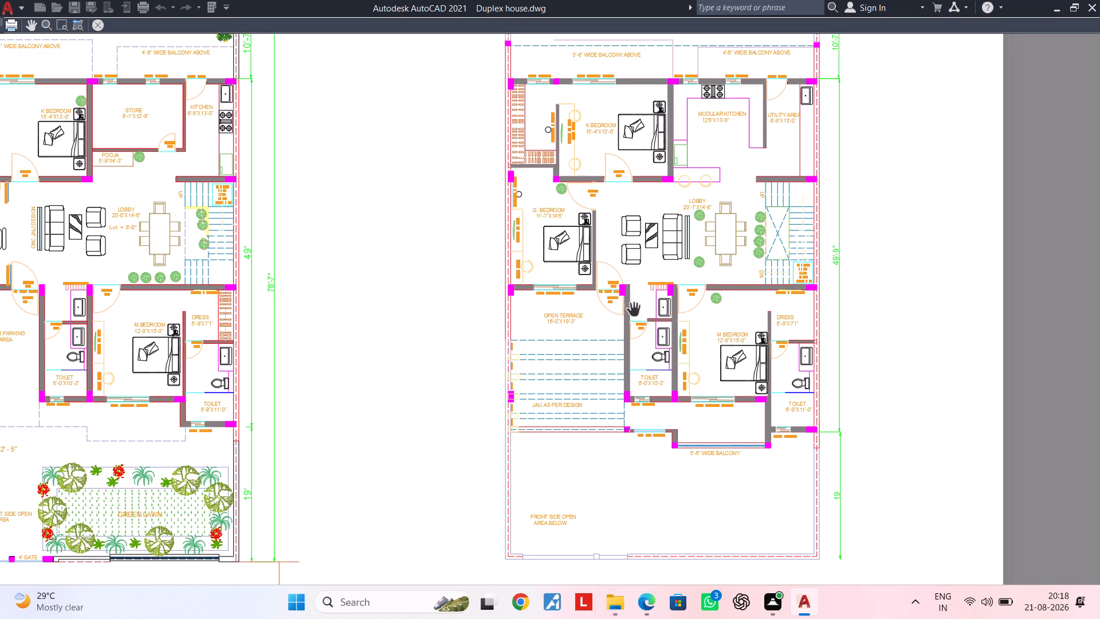
middle_click_drag(637, 310, 851, 268)
middle_click_drag(642, 275, 847, 268)
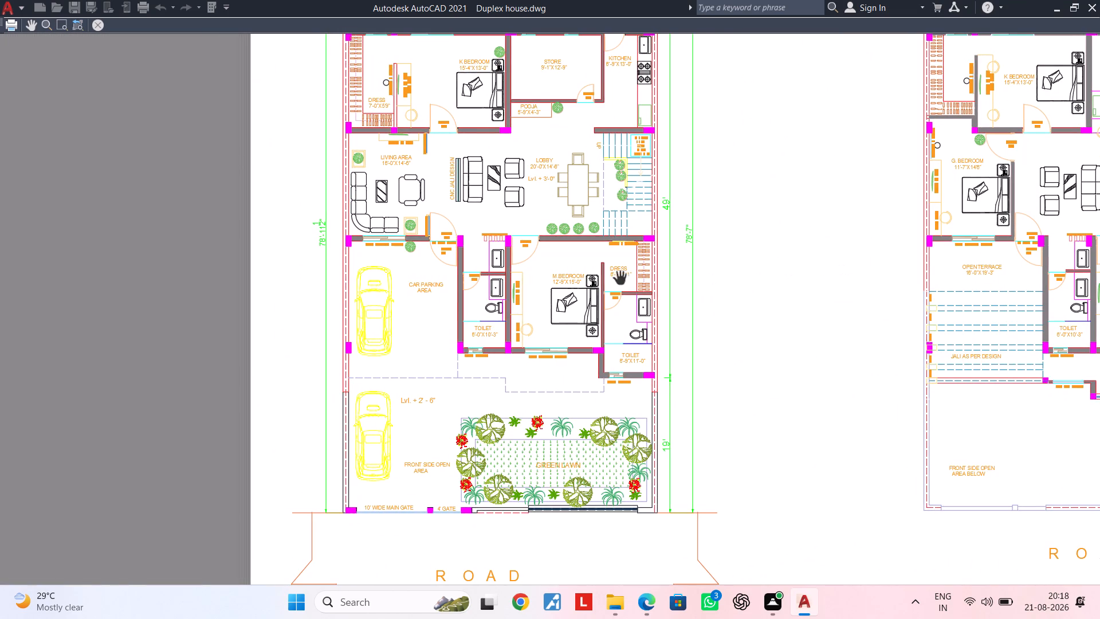
middle_click_drag(619, 279, 653, 414)
middle_click_drag(619, 343, 617, 380)
scroll(541, 164, "up", 3)
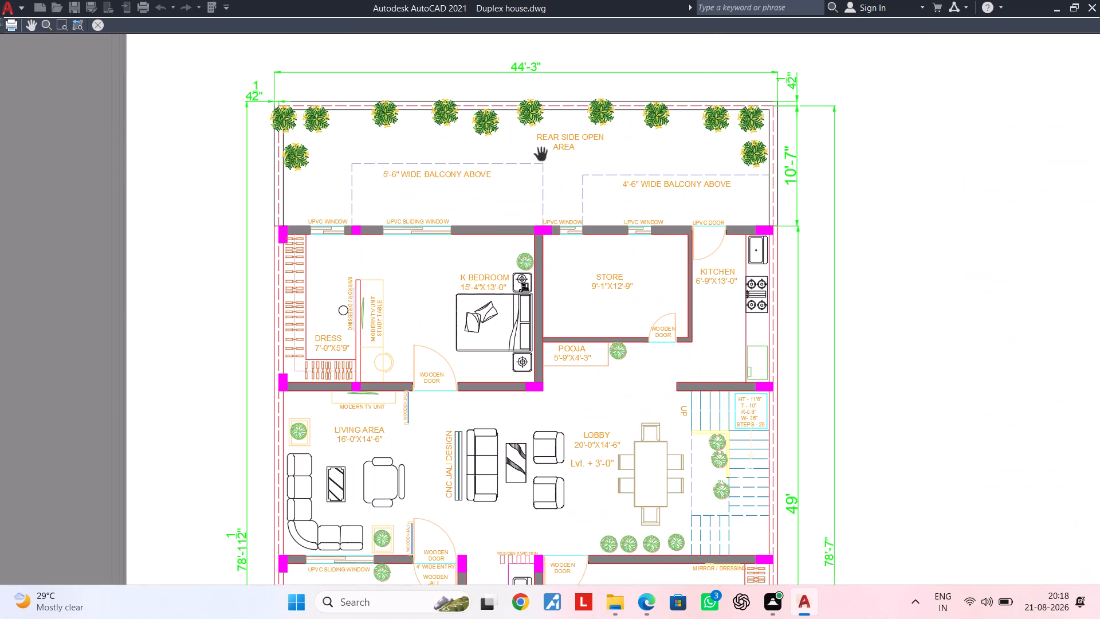
scroll(540, 154, "down", 3)
middle_click_drag(581, 199, 406, 172)
scroll(378, 229, "up", 2)
middle_click_drag(378, 229, 508, 203)
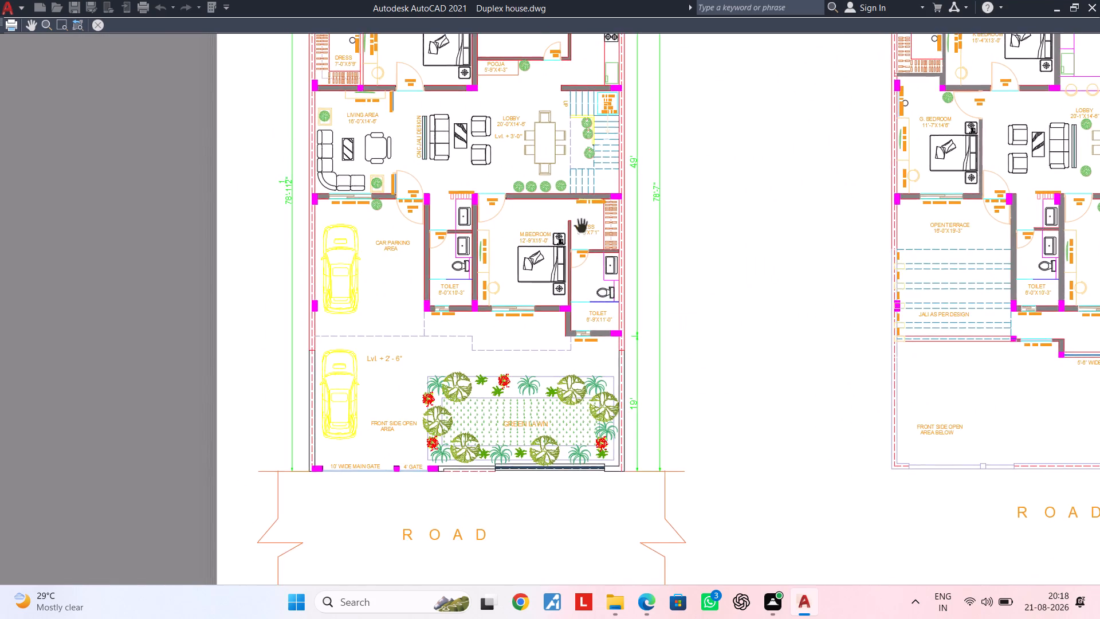
scroll(598, 228, "down", 1)
middle_click_drag(598, 228, 386, 191)
middle_click_drag(433, 205, 371, 205)
middle_click_drag(371, 205, 505, 205)
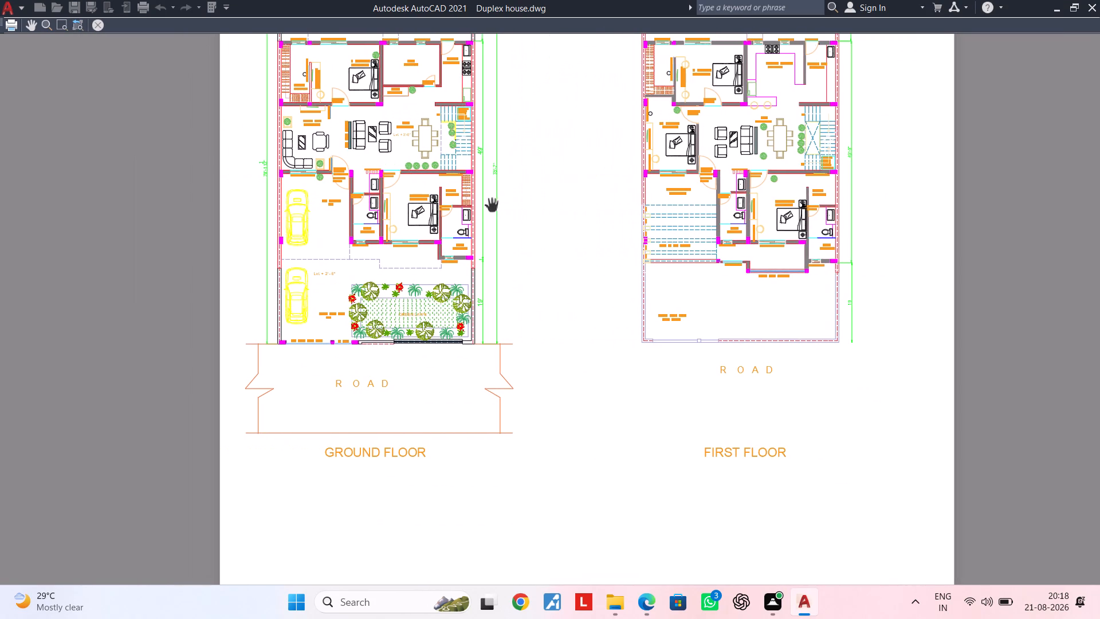
middle_click_drag(476, 207, 461, 249)
scroll(442, 243, "up", 1)
scroll(443, 243, "down", 1)
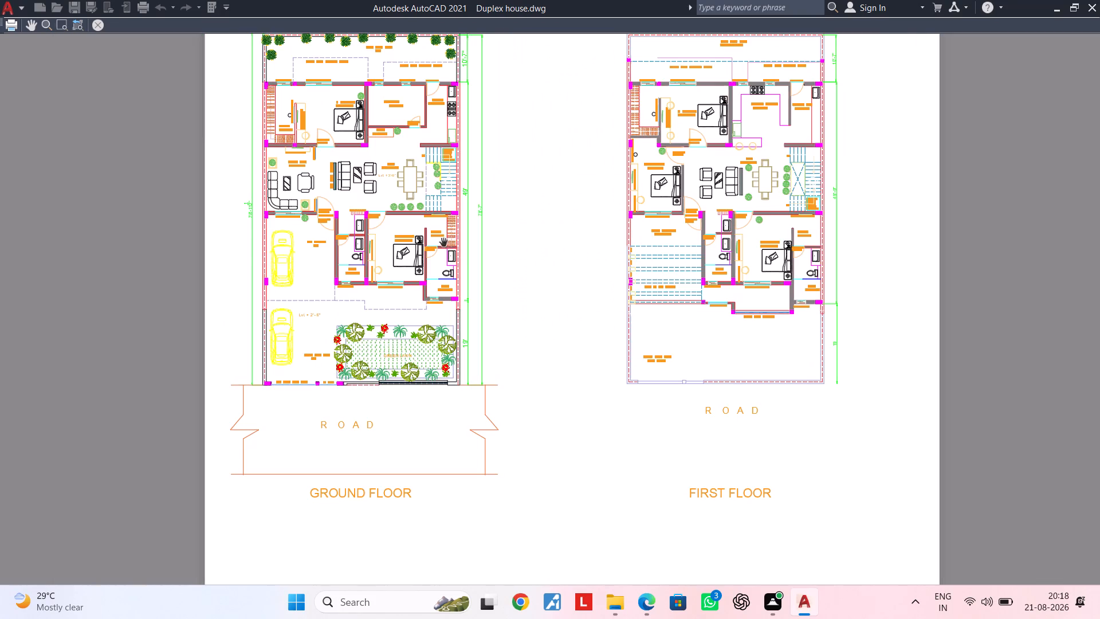
scroll(537, 251, "up", 3)
middle_click_drag(330, 256, 635, 222)
scroll(564, 236, "up", 1)
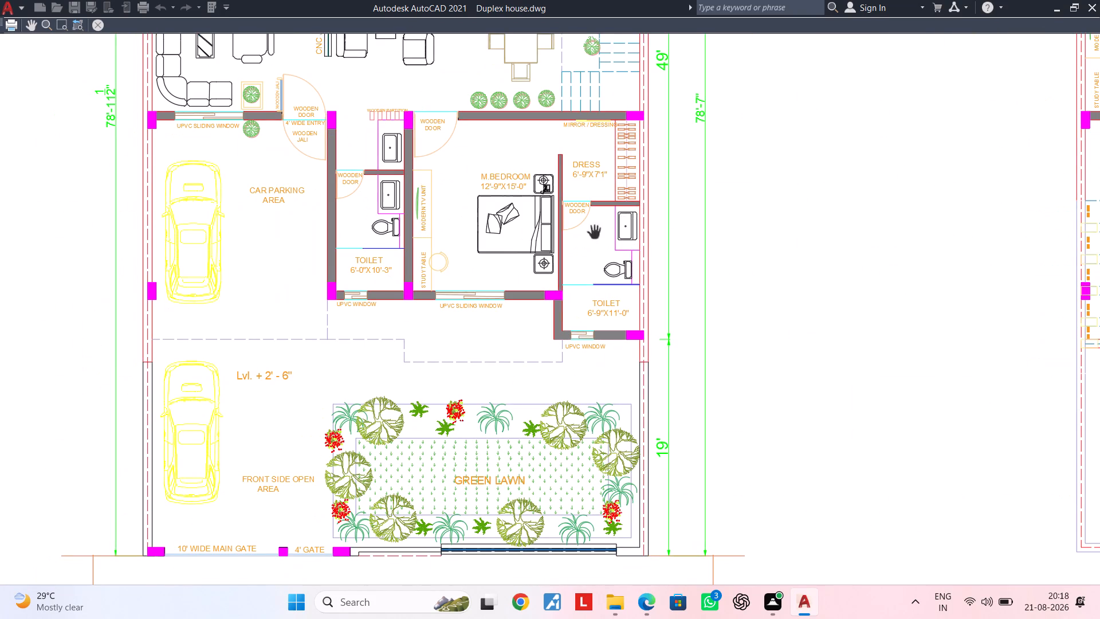
scroll(386, 264, "down", 3)
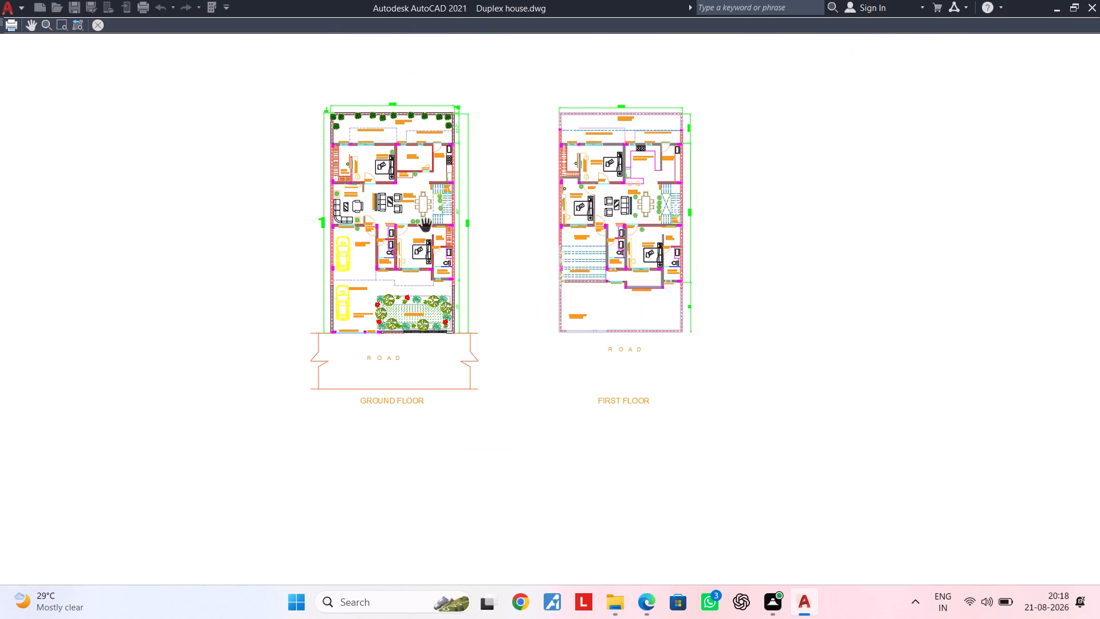
middle_click_drag(419, 234, 373, 293)
scroll(345, 274, "up", 2)
middle_click_drag(359, 244, 508, 249)
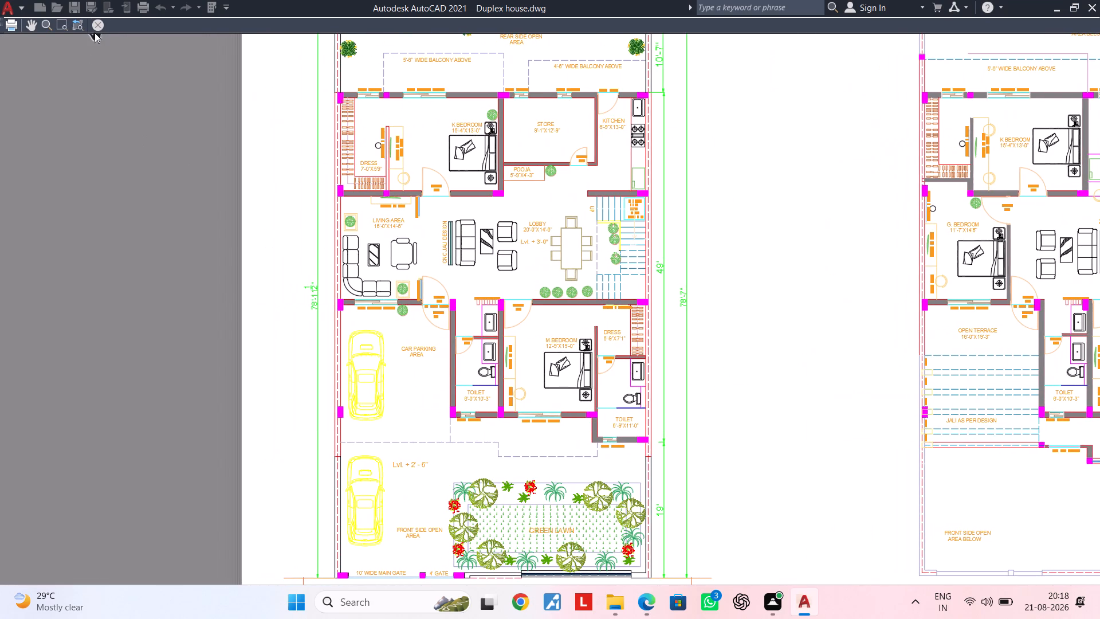
left_click(97, 29)
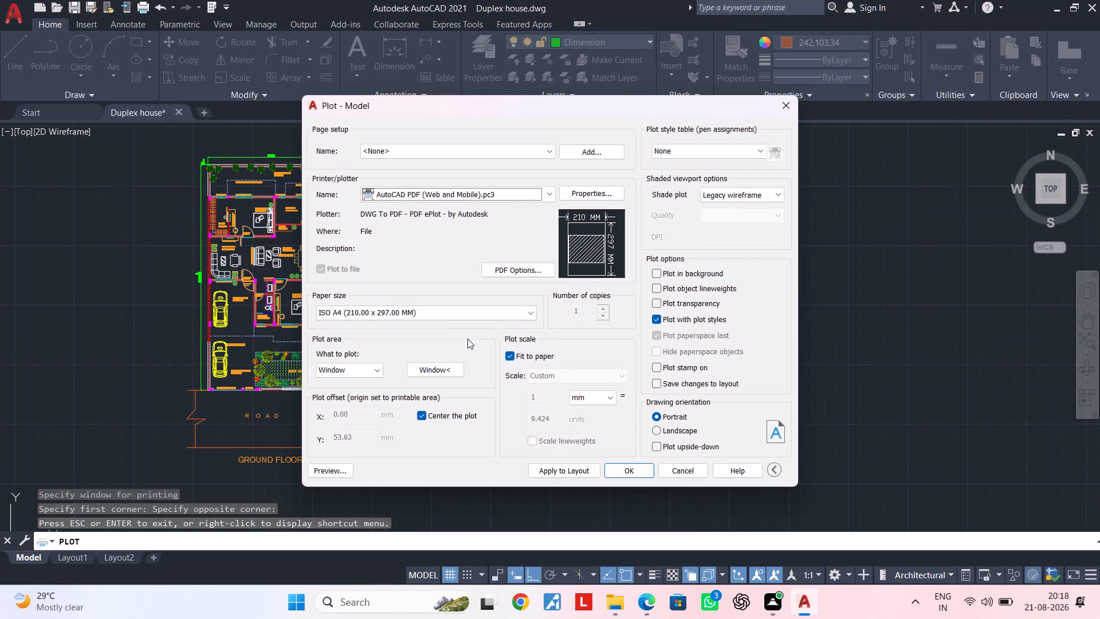
Apply the plot settings to the layout and plot to Duplex house-Model.pdf in Downloads > Autocad > FUJI PLAN > PDFs.
left_click(567, 472)
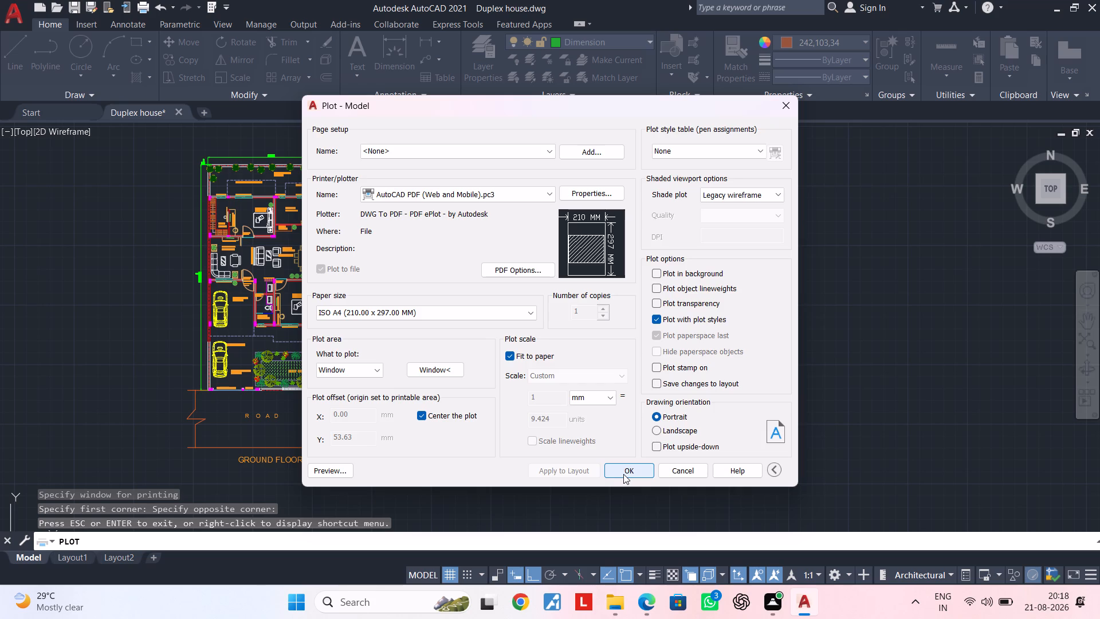
left_click(623, 474)
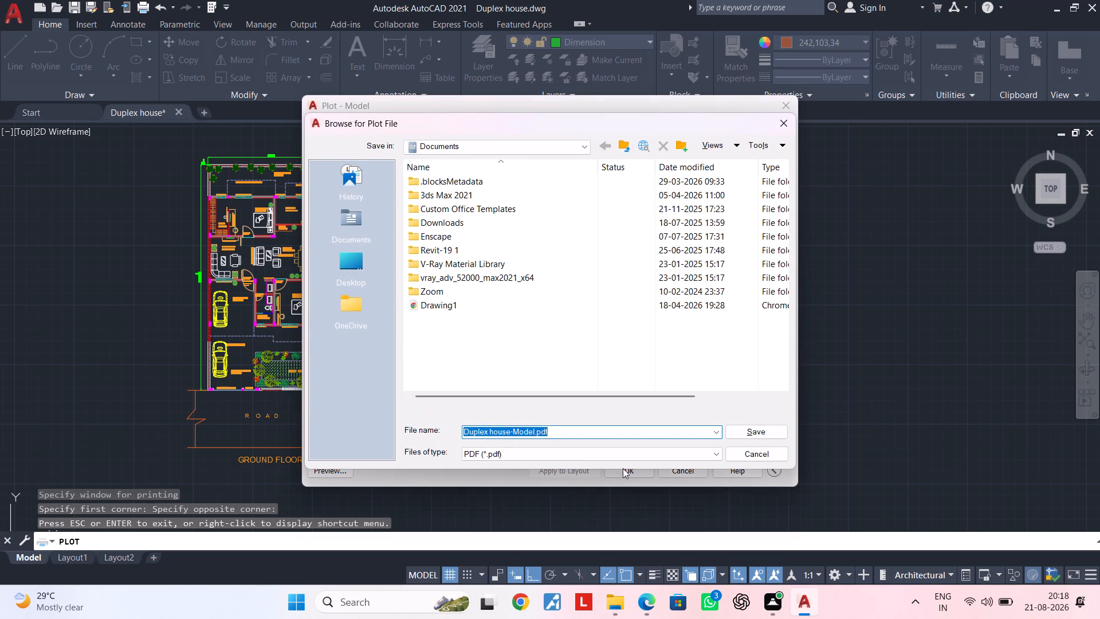
left_click(493, 148)
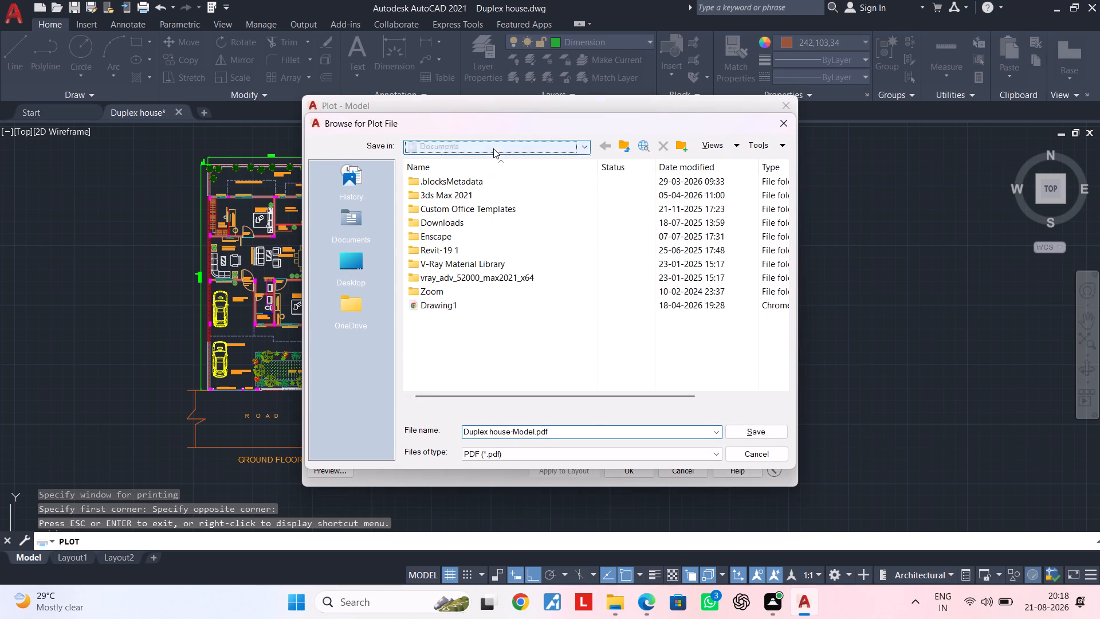
double_click(494, 296)
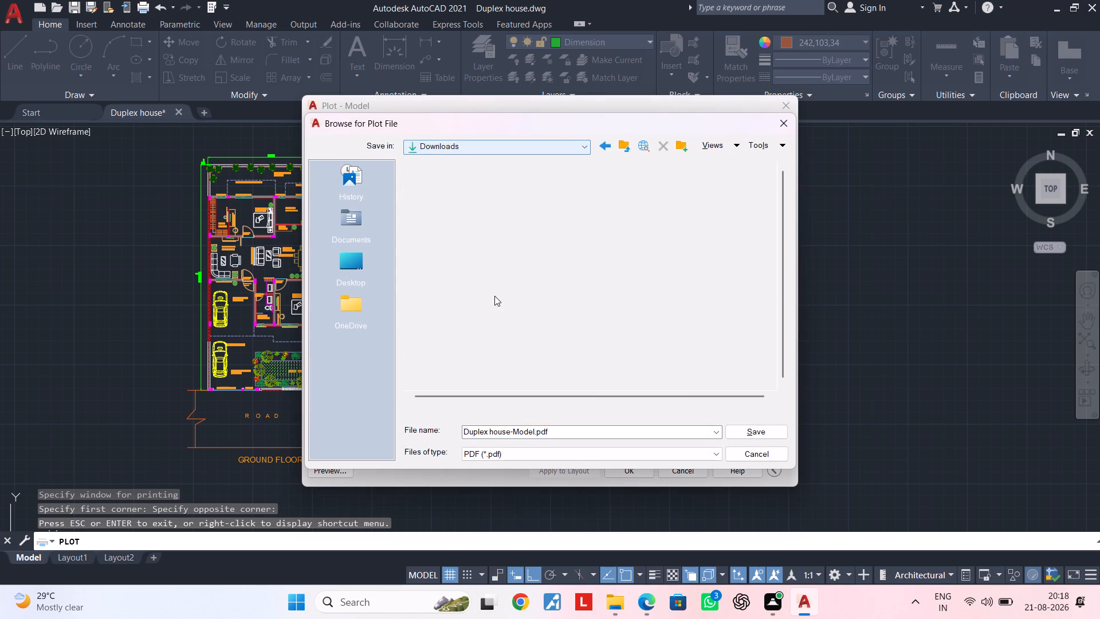
double_click(449, 228)
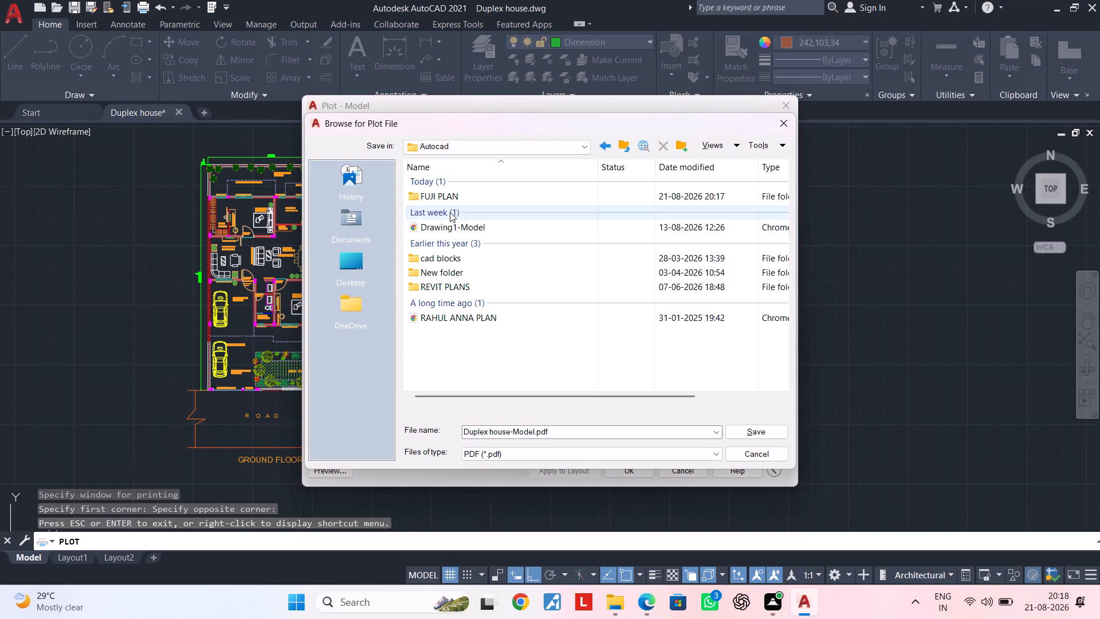
double_click(452, 198)
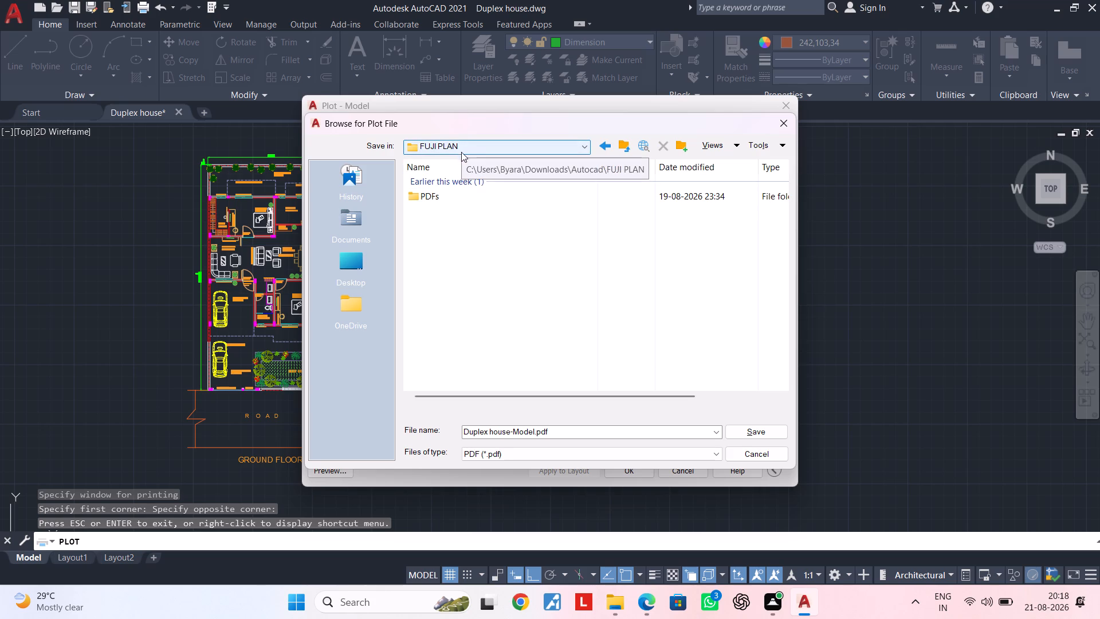
double_click(461, 194)
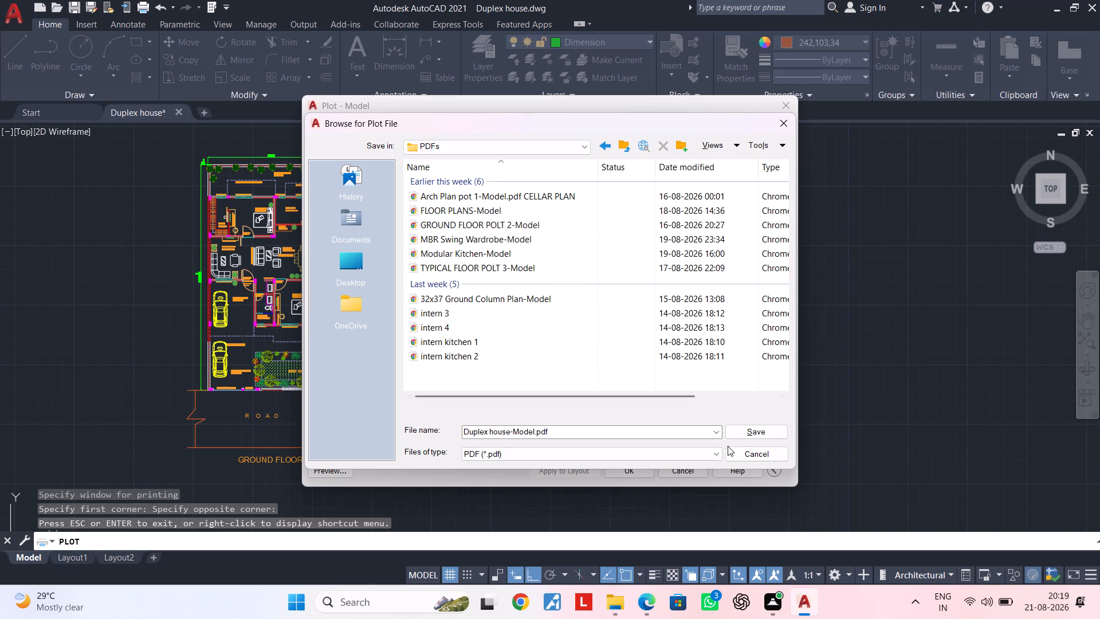
left_click(757, 437)
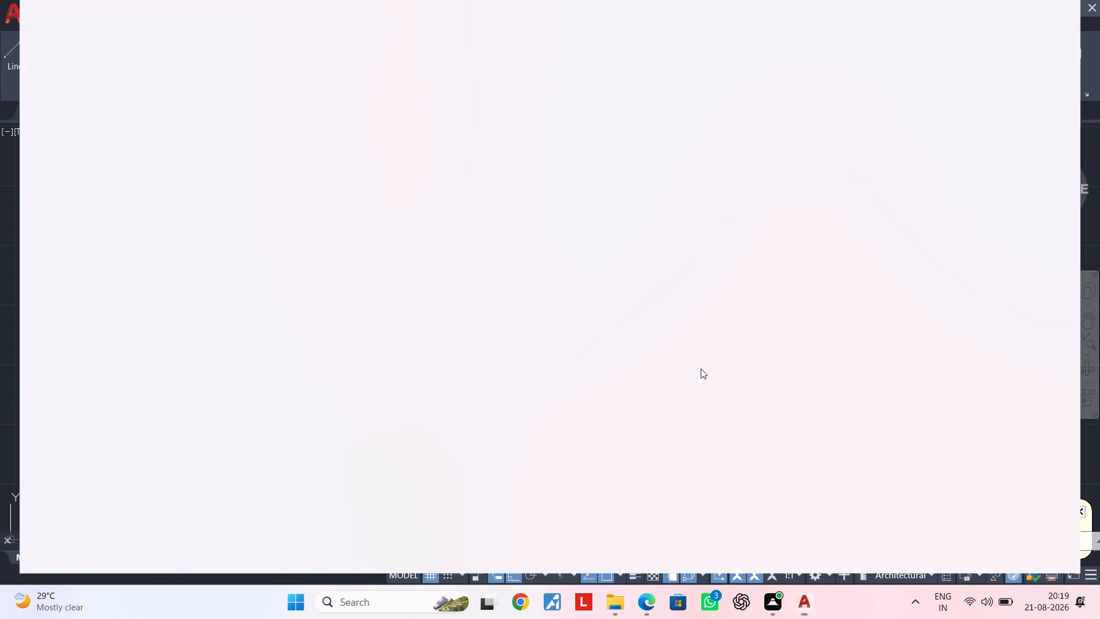
Close the browser window showing the plotted PDF.
left_click(1079, 16)
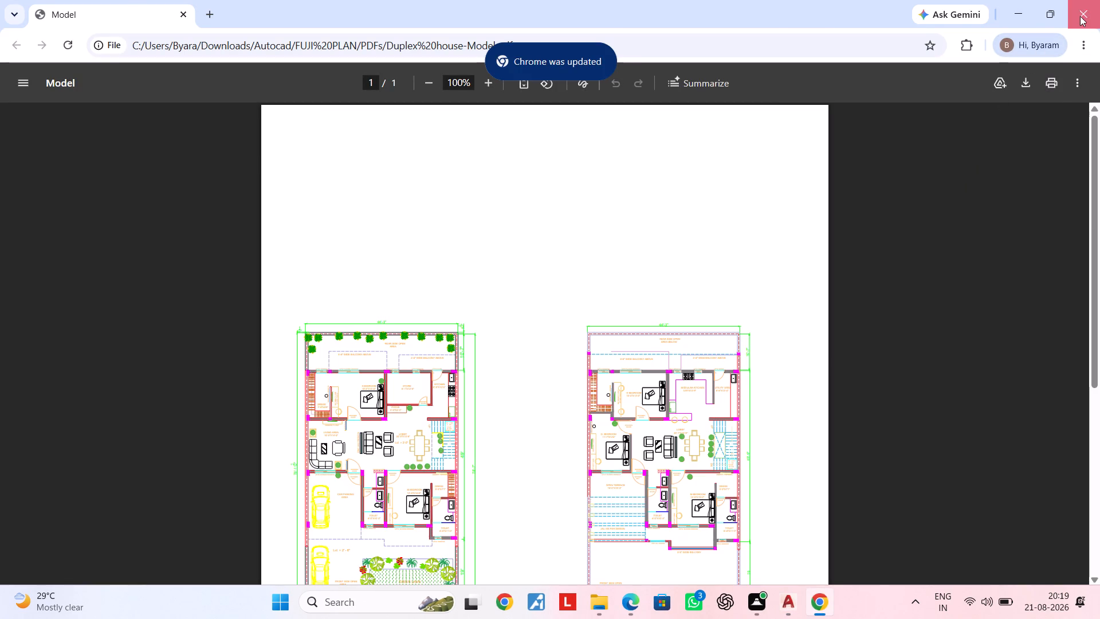